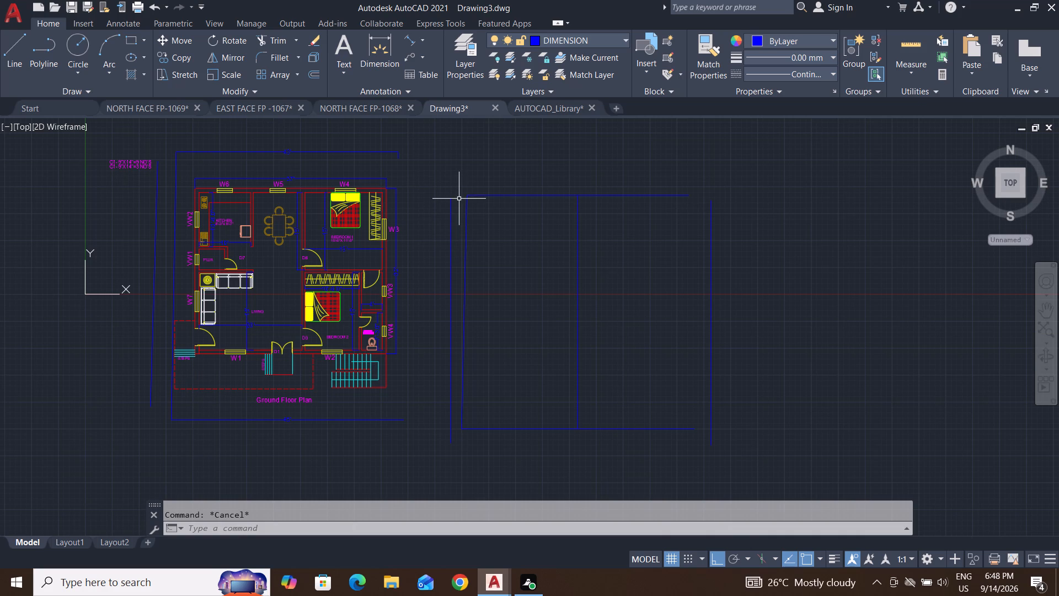
Move the vertical line standing just west of the plot outline by its upper end onto the west end of the north line.
left_click(451, 278)
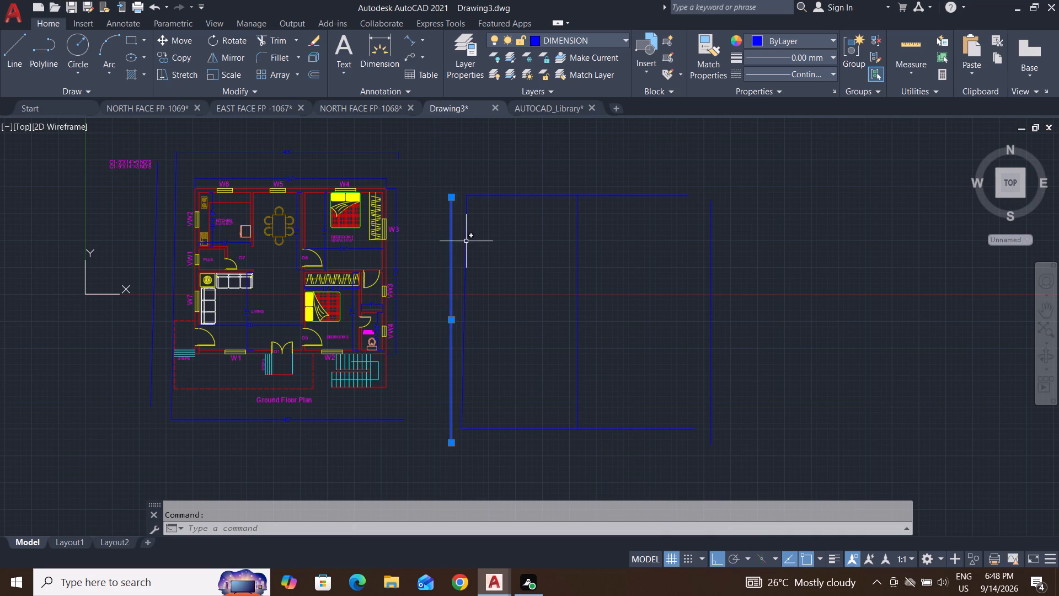
key("m")
key("Return")
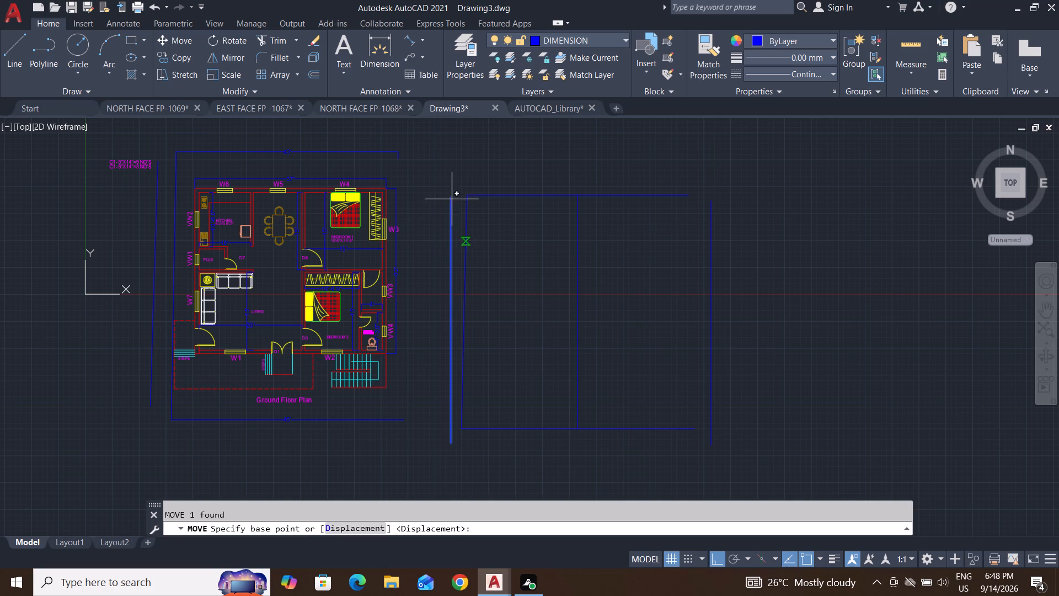
left_click(451, 194)
scroll(463, 196, "up", 3)
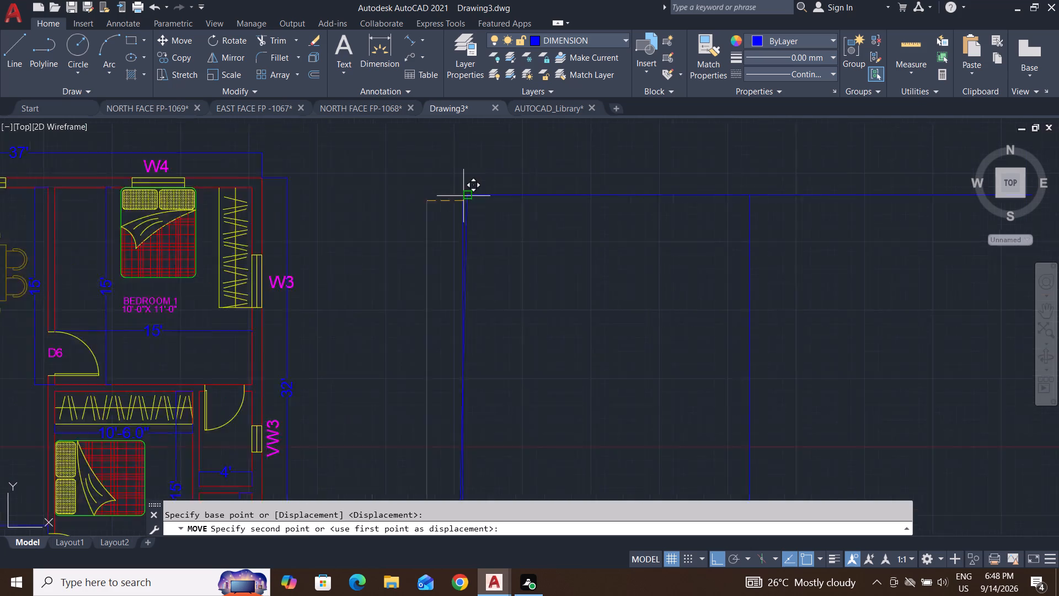
scroll(463, 196, "up", 2)
left_click(470, 193)
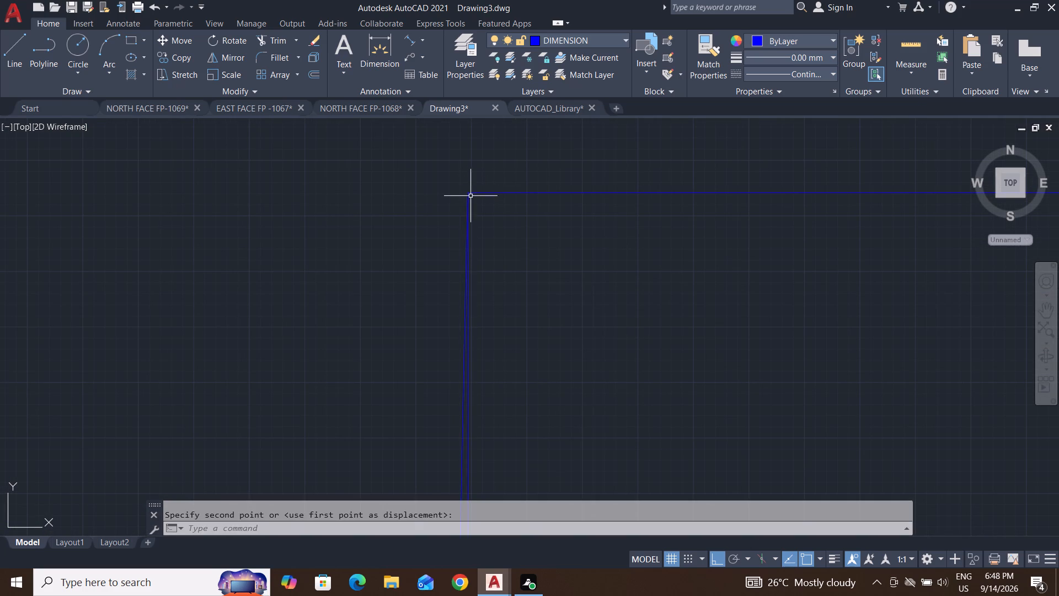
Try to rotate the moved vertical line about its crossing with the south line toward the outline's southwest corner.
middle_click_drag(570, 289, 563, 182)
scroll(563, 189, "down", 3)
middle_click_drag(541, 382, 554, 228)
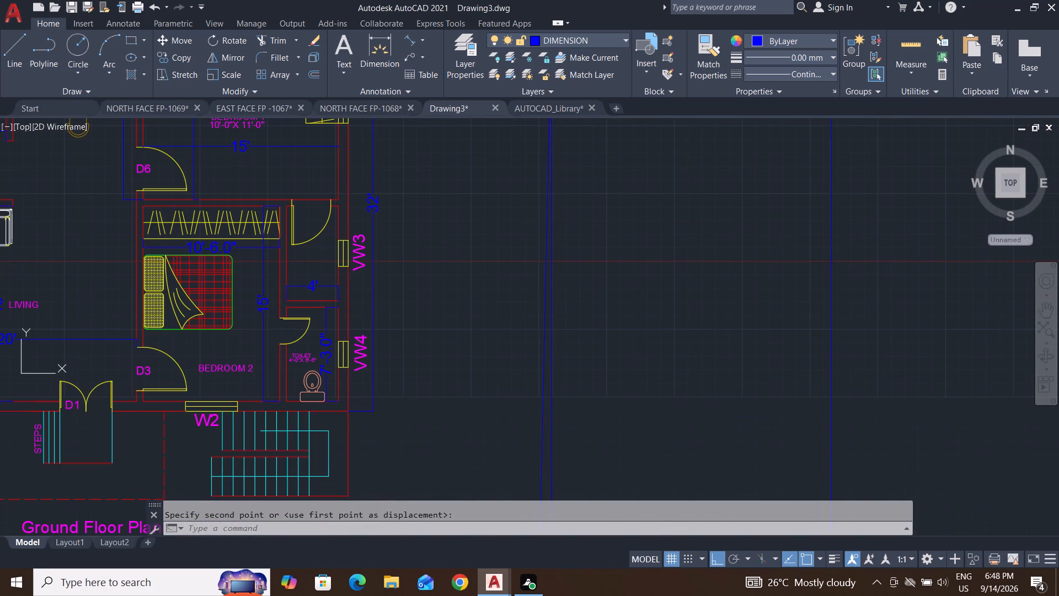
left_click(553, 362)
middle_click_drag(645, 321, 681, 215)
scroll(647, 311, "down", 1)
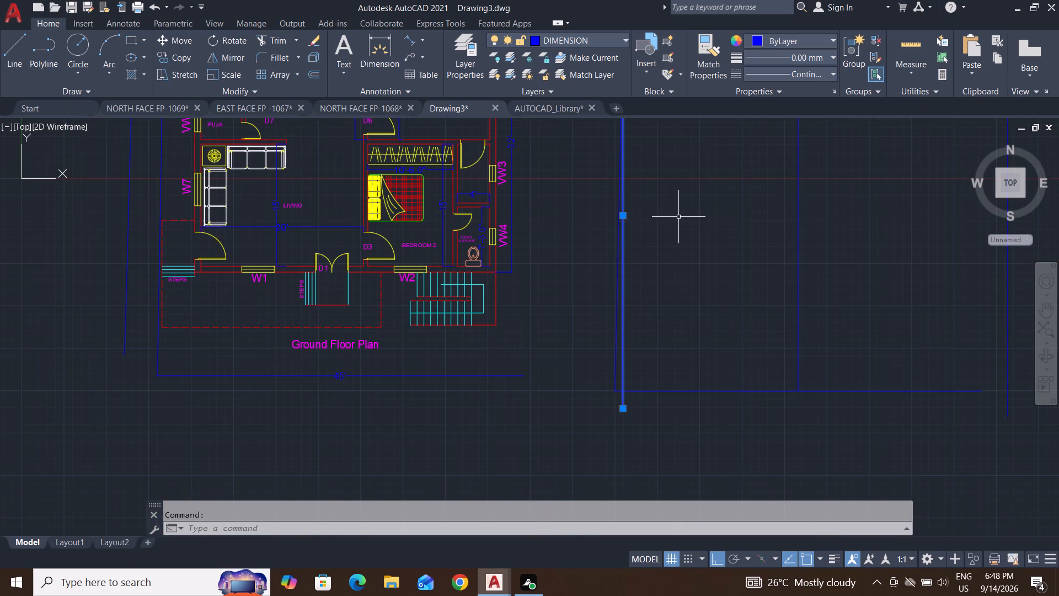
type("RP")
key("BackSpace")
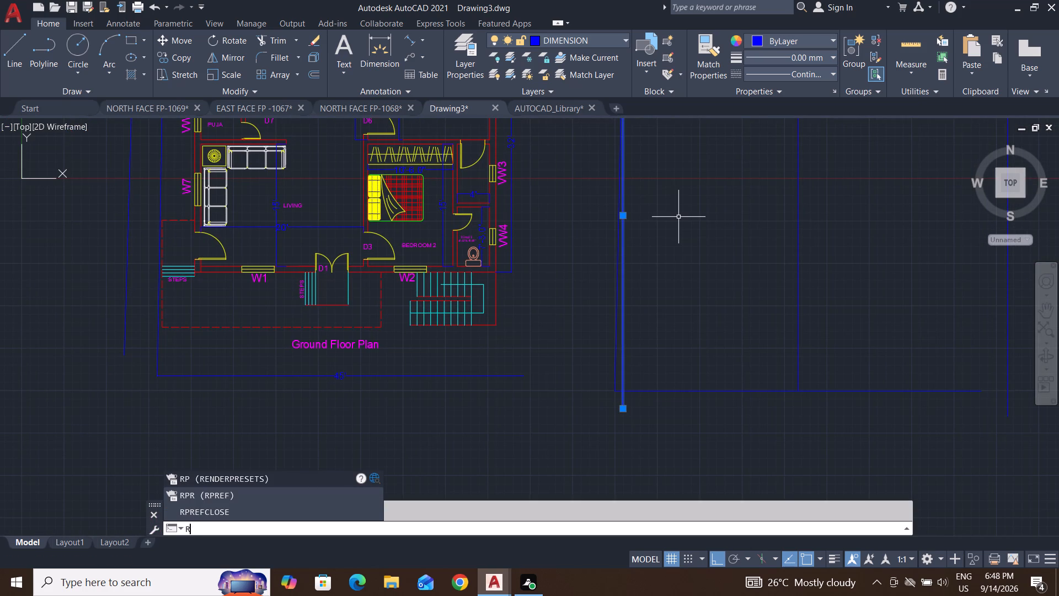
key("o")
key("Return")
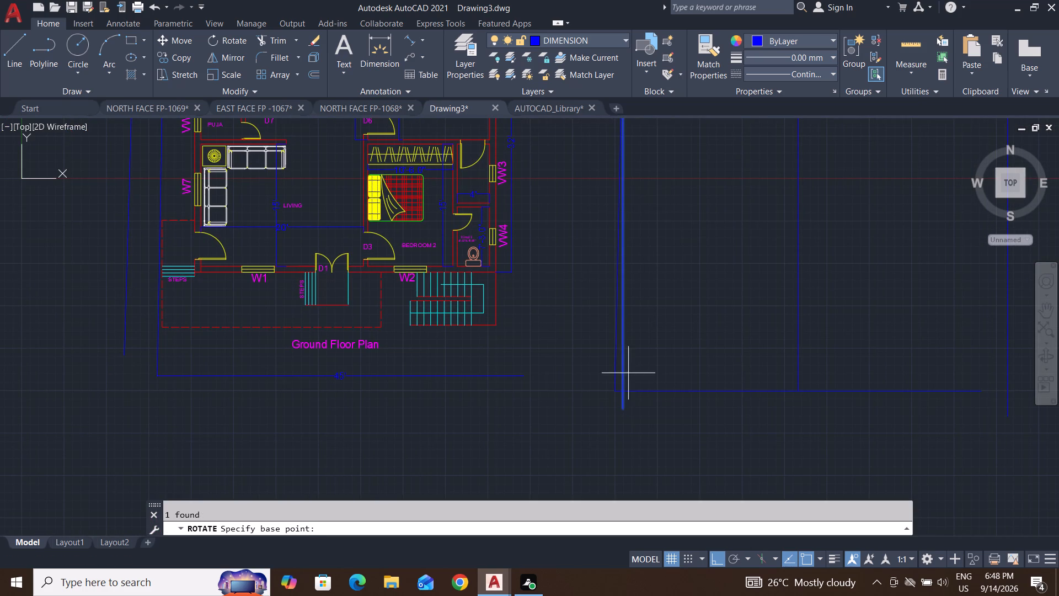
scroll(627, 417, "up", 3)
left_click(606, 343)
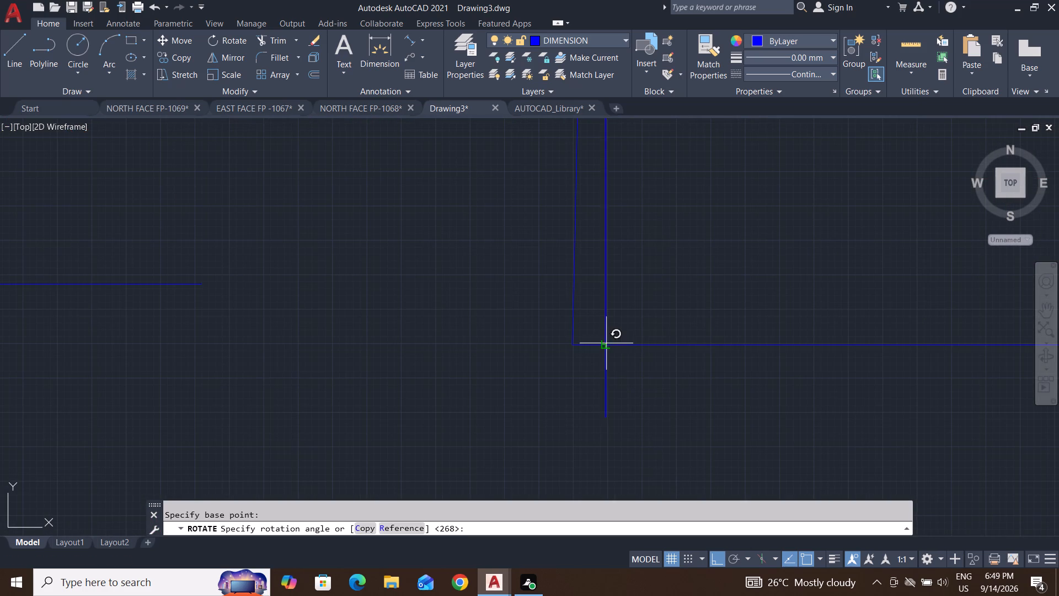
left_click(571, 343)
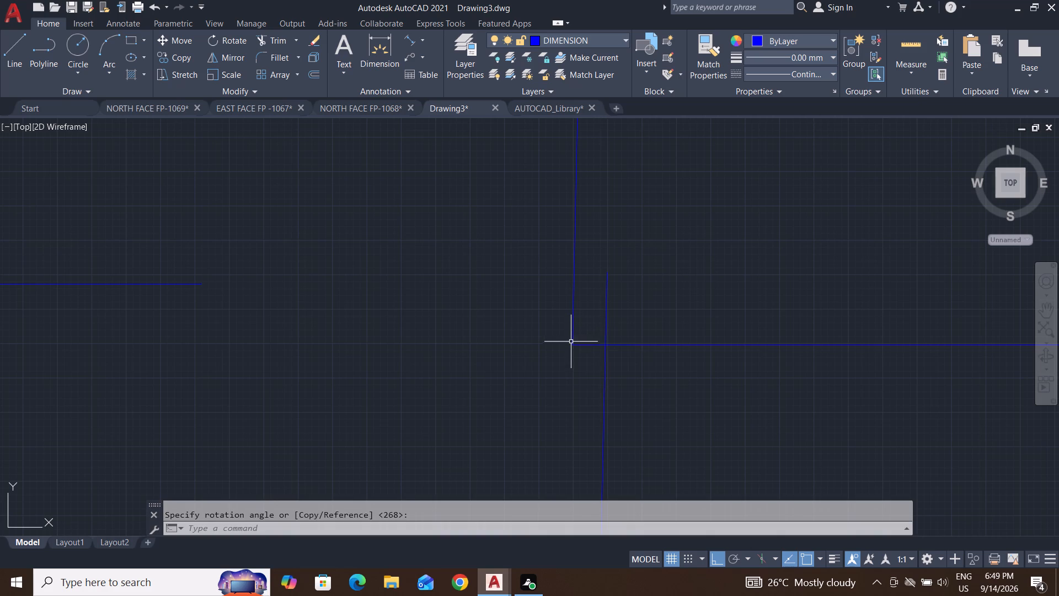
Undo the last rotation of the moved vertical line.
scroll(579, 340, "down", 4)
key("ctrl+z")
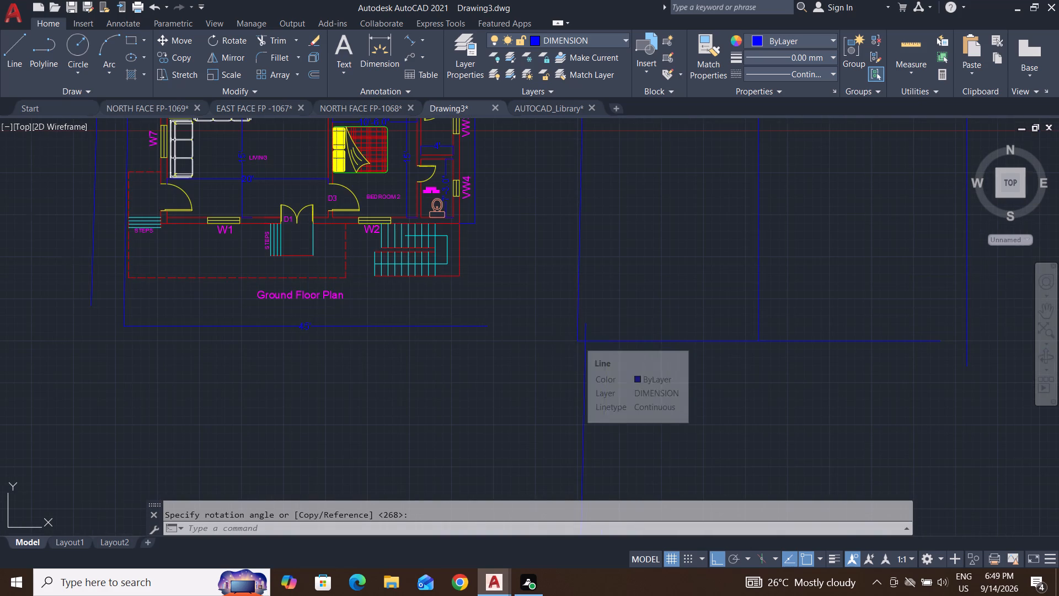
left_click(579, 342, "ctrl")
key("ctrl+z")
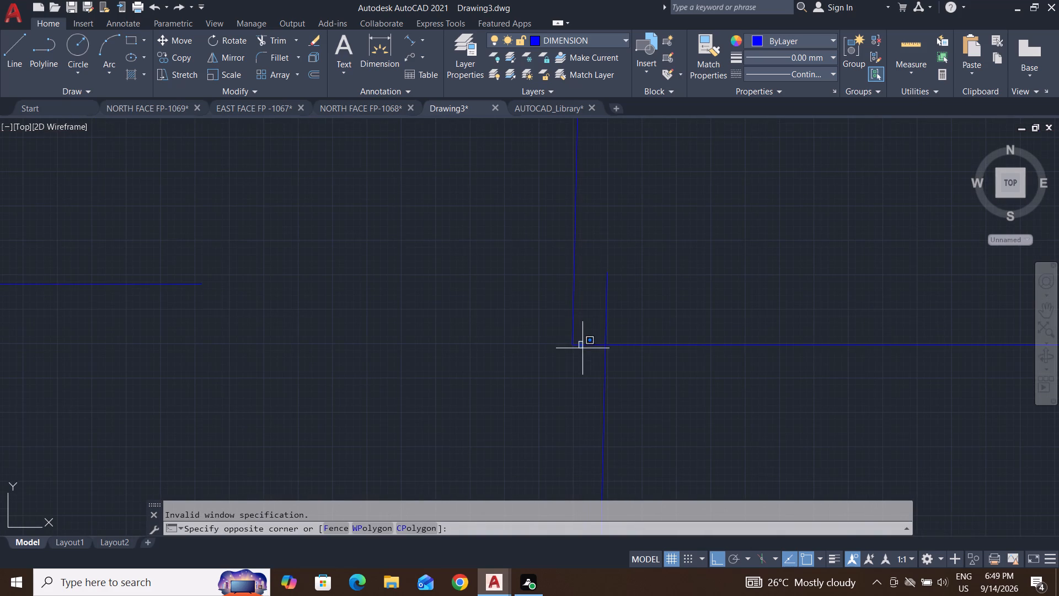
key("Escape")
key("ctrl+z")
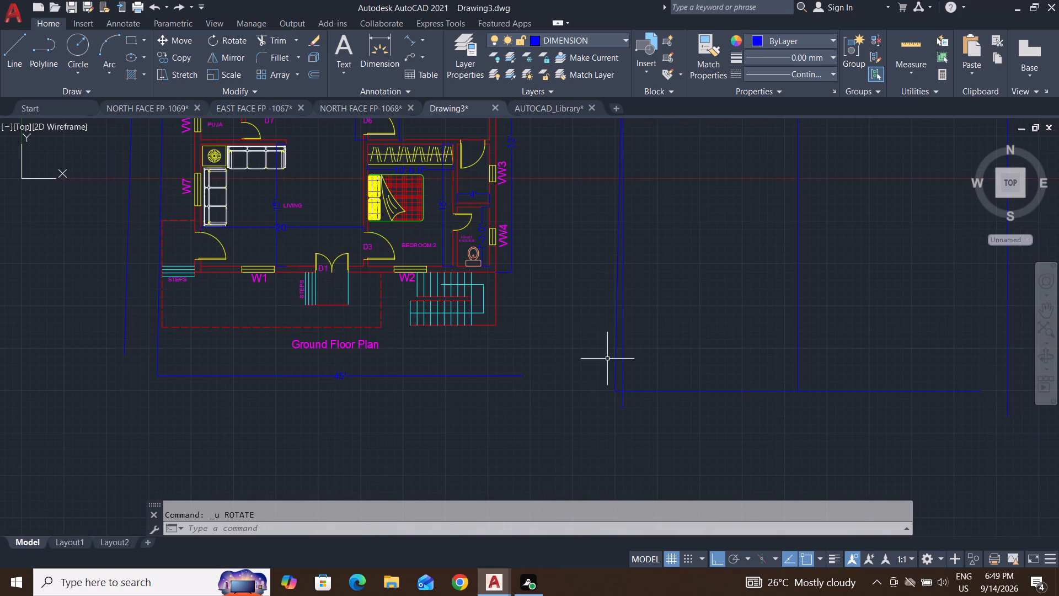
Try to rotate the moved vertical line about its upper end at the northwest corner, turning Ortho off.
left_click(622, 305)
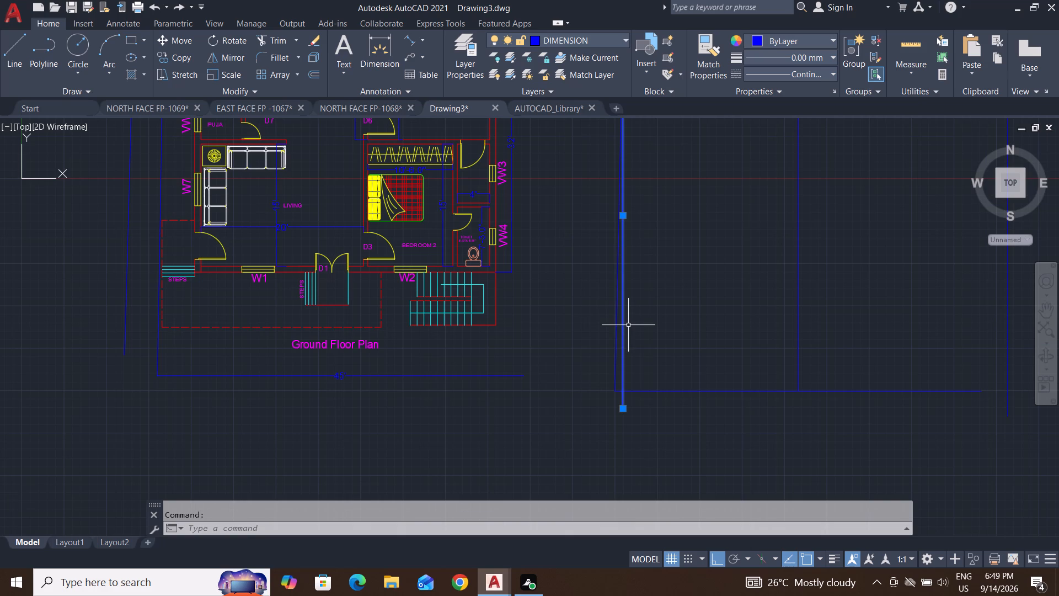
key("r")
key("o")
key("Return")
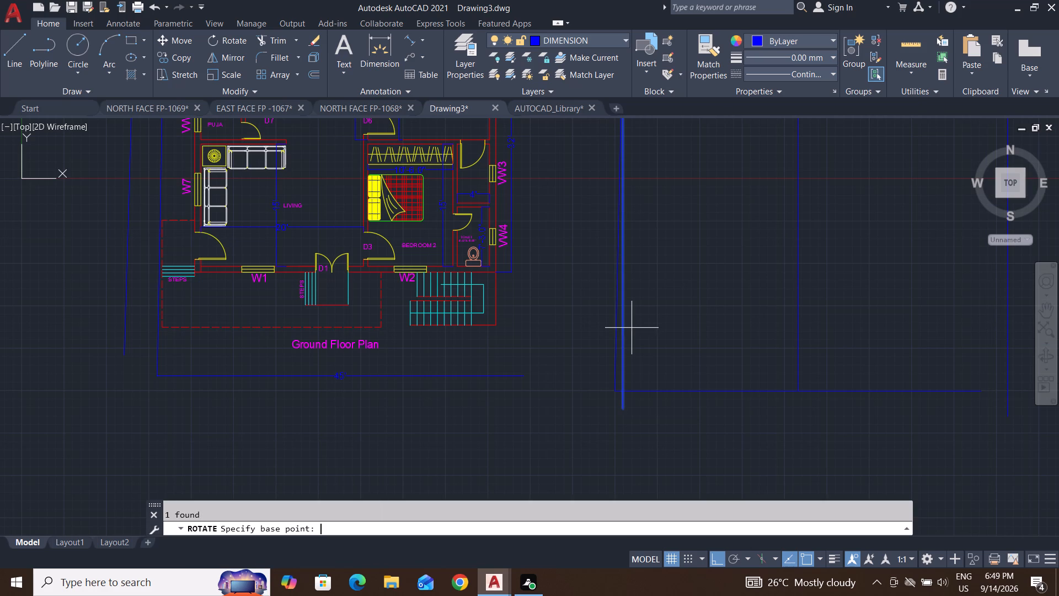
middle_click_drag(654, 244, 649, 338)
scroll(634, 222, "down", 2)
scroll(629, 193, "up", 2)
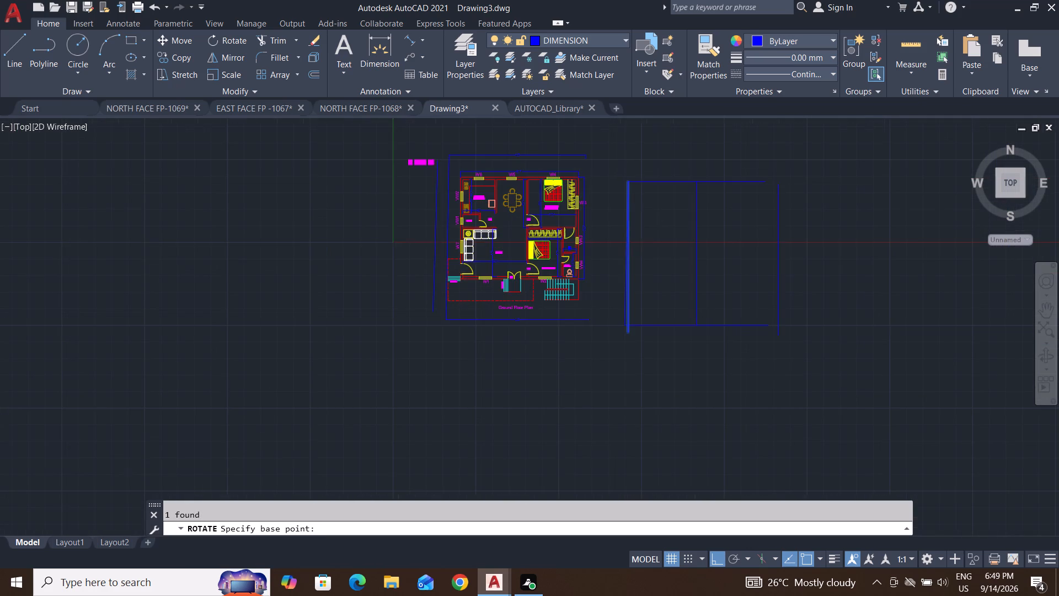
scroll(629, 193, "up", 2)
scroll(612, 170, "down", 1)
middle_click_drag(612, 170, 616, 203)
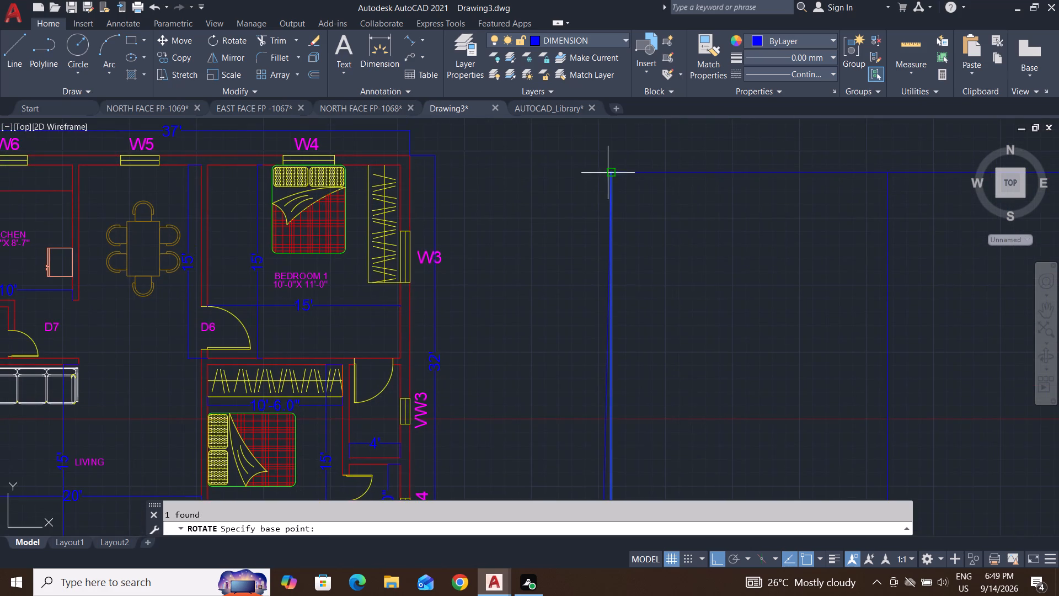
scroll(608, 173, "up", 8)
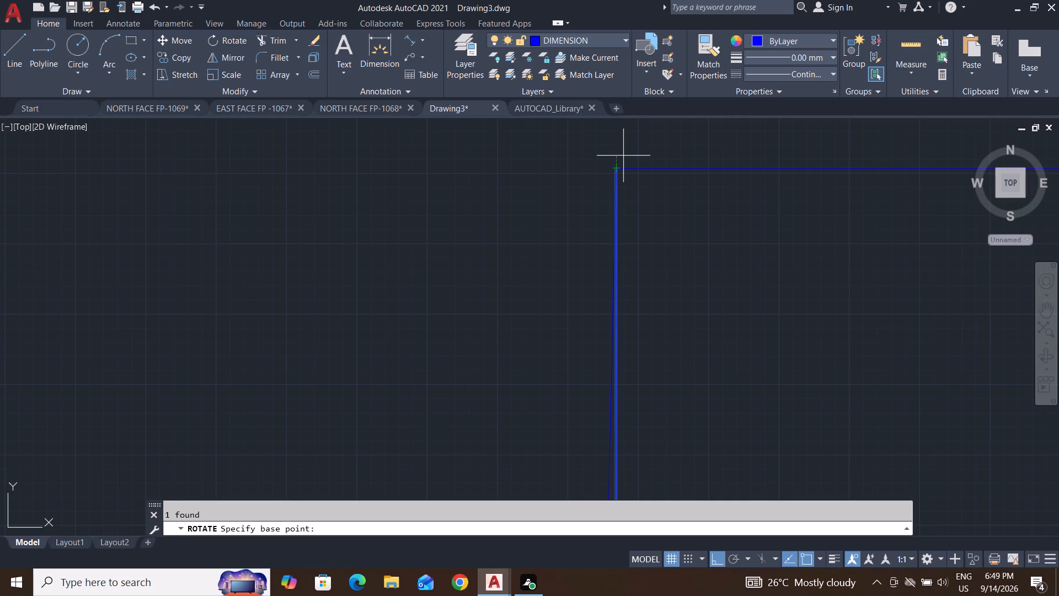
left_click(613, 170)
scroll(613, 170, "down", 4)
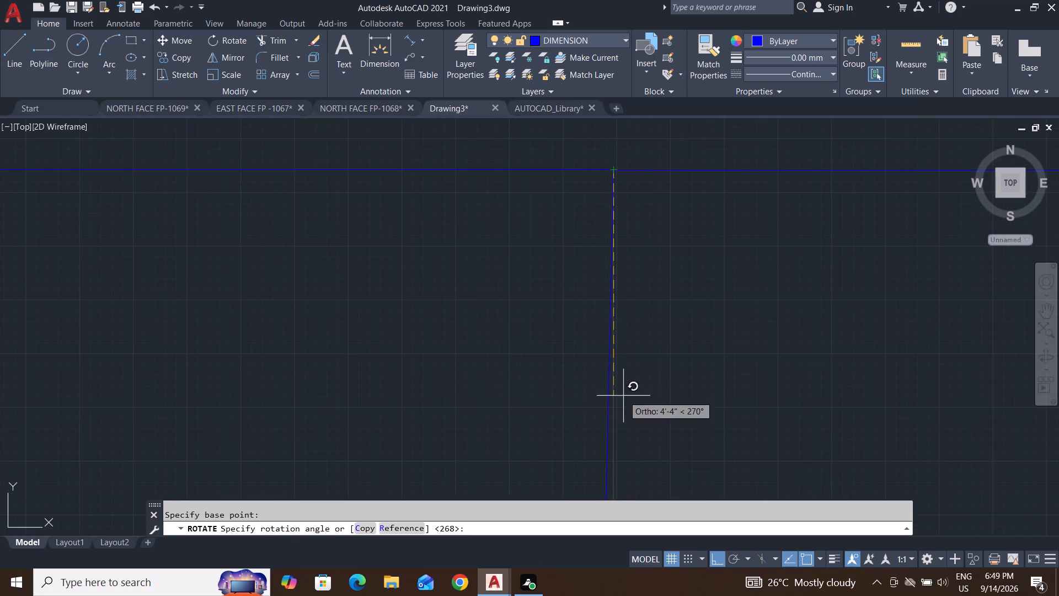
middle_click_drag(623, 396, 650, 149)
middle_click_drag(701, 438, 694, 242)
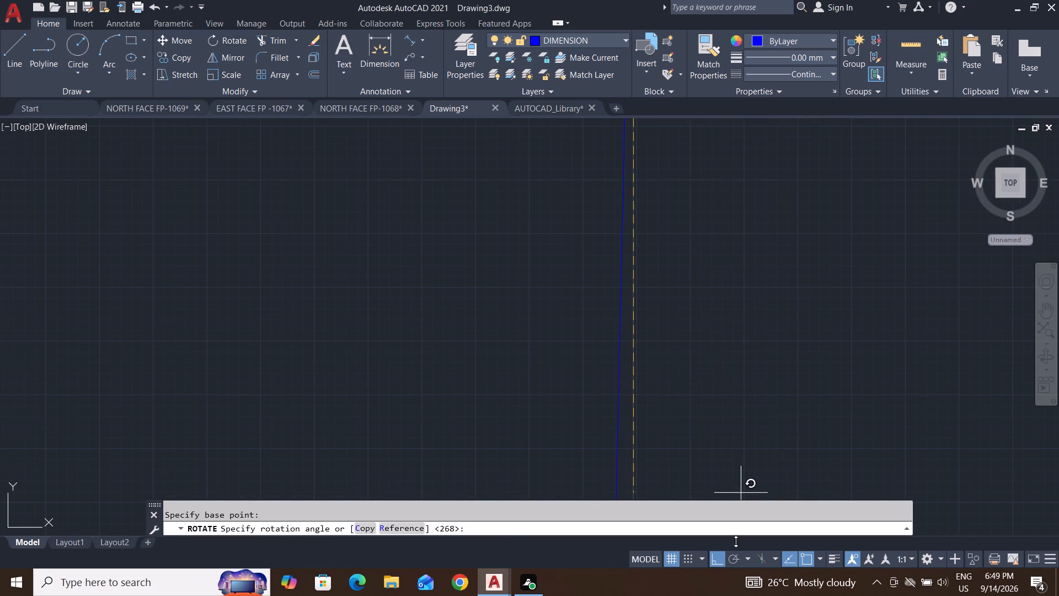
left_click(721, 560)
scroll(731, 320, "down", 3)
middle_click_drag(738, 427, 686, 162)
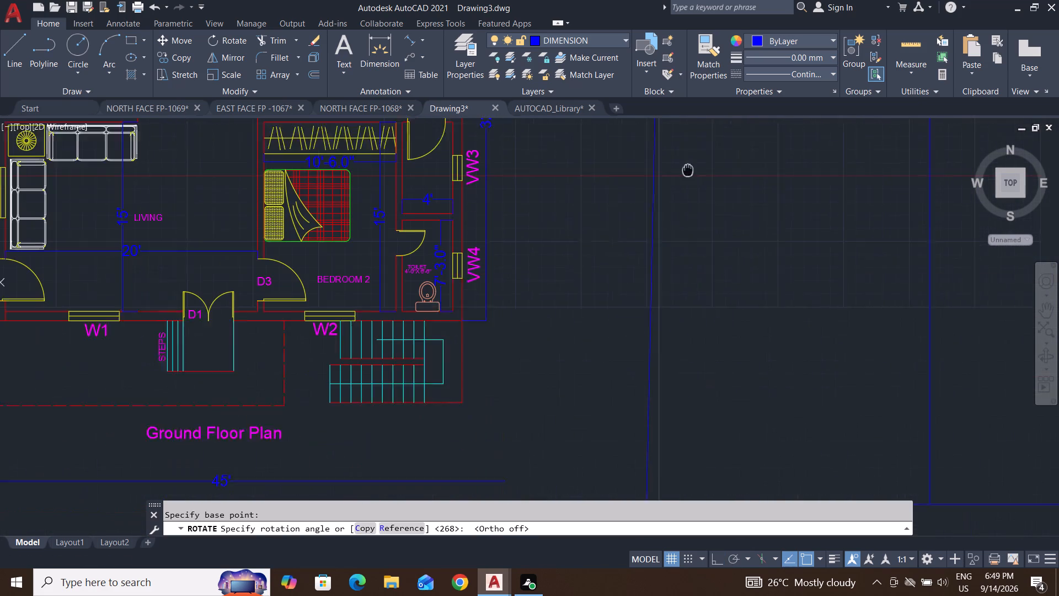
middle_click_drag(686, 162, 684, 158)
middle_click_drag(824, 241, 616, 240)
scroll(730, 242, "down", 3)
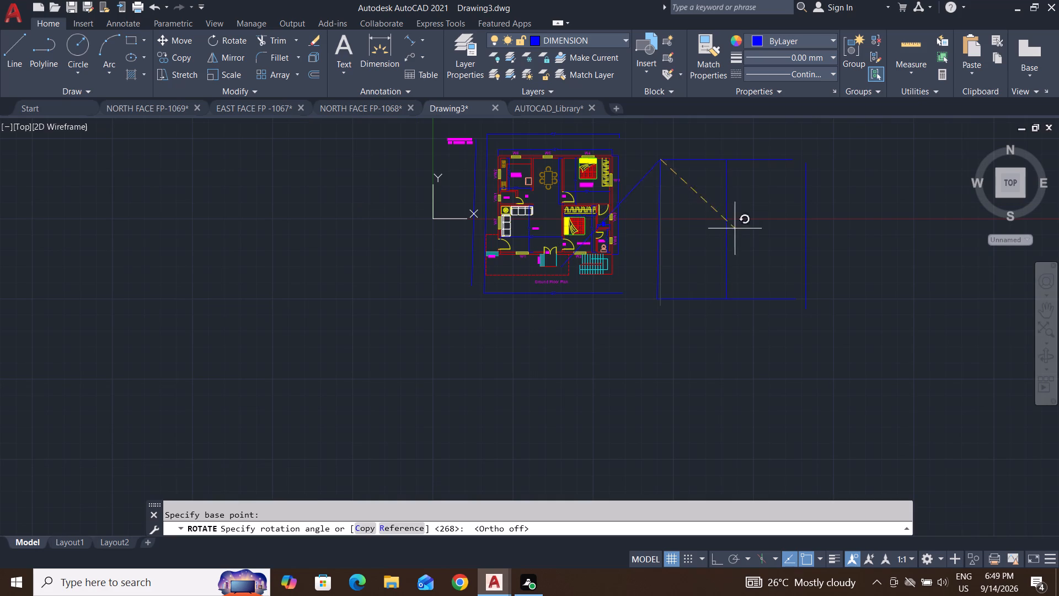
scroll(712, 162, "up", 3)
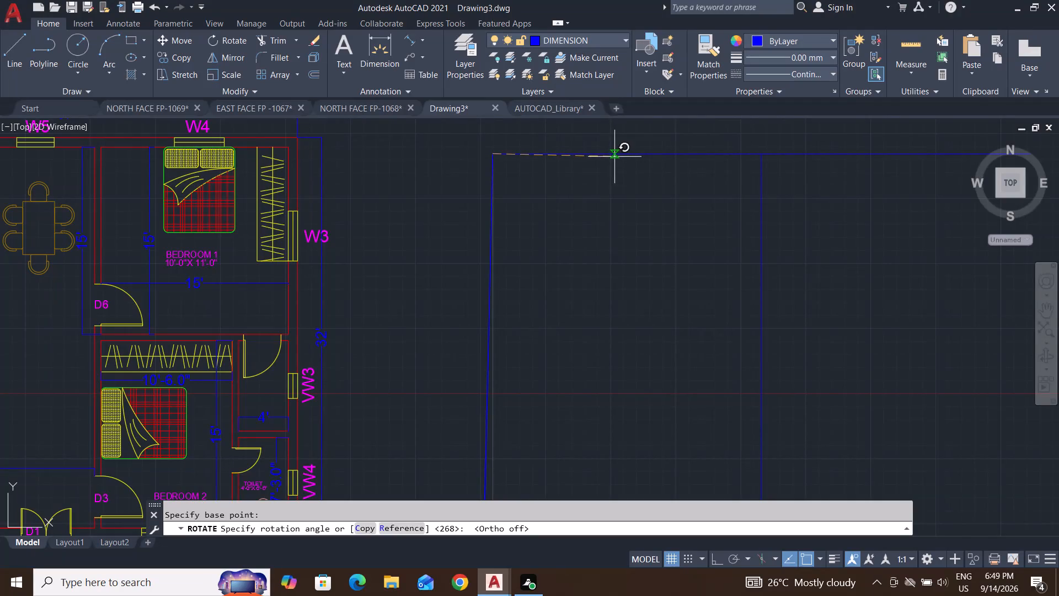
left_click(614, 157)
Rotate the moved vertical line about its upper end at the northwest corner so it lies along the slanted west side.
middle_click_drag(543, 409, 623, 259)
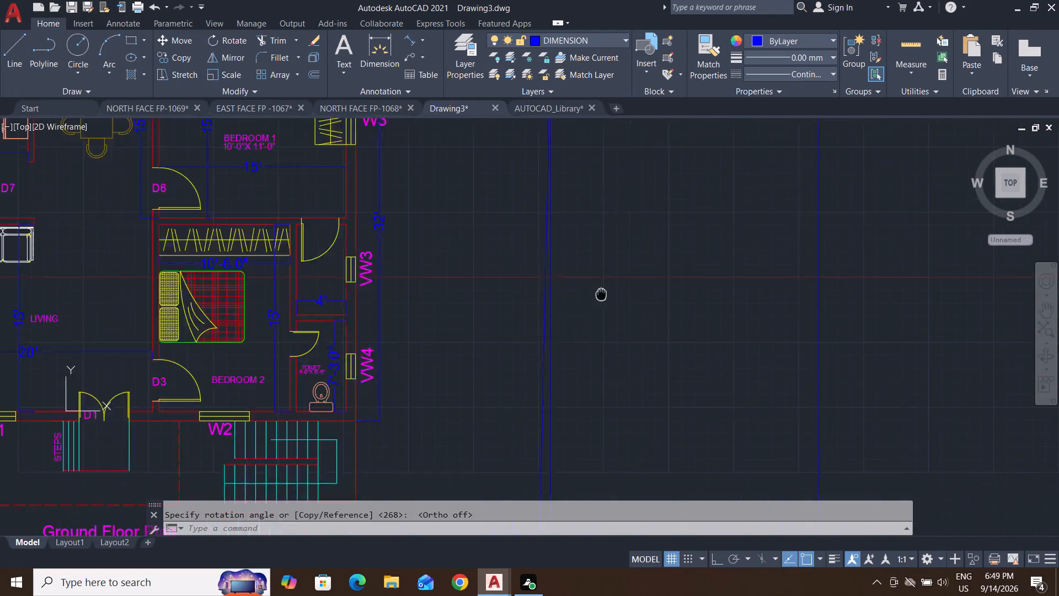
middle_click_drag(623, 259, 638, 233)
scroll(606, 321, "down", 2)
scroll(609, 361, "up", 4)
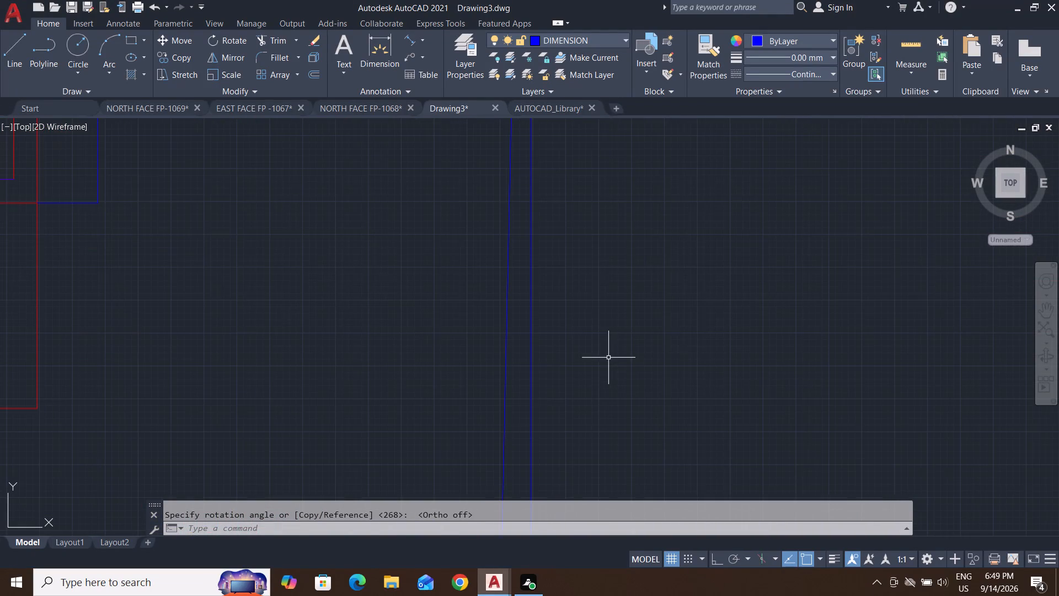
left_click(581, 278)
left_click(512, 428)
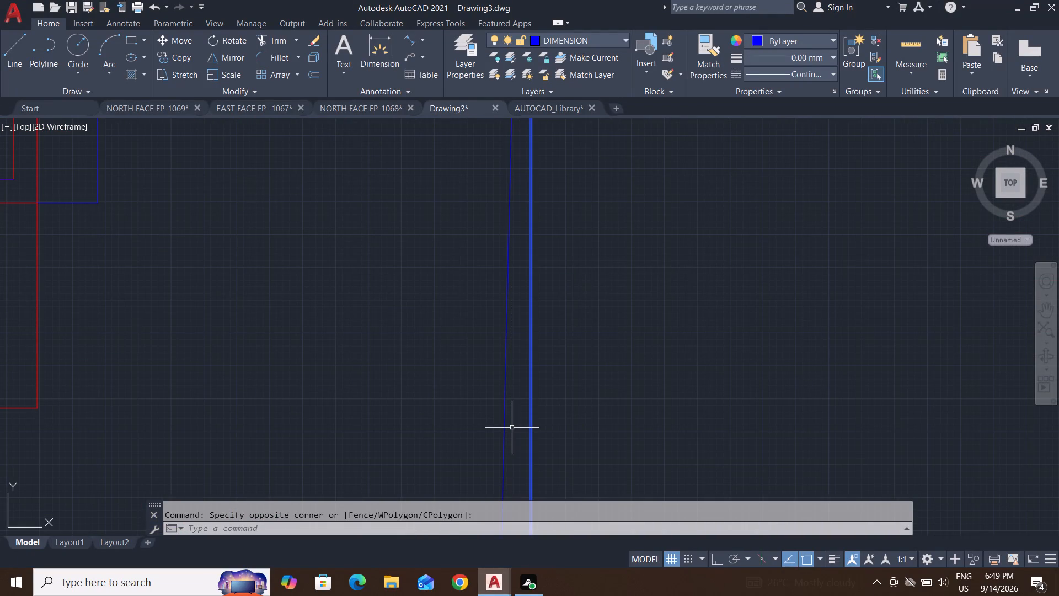
type("RO")
key("Return")
scroll(546, 350, "down", 2)
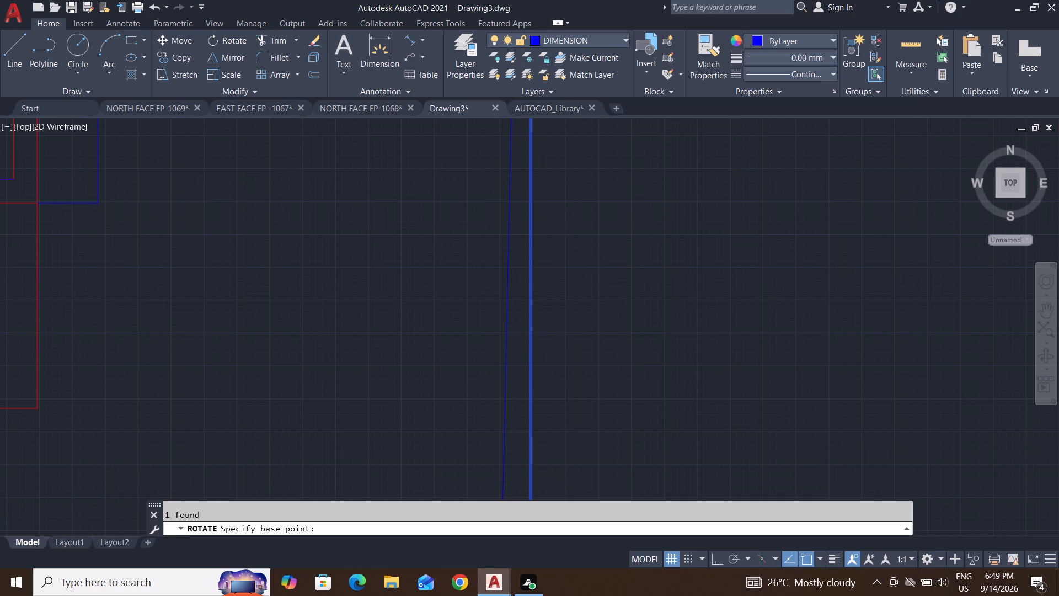
scroll(545, 350, "down", 1)
middle_click_drag(558, 268, 537, 363)
scroll(531, 188, "up", 3)
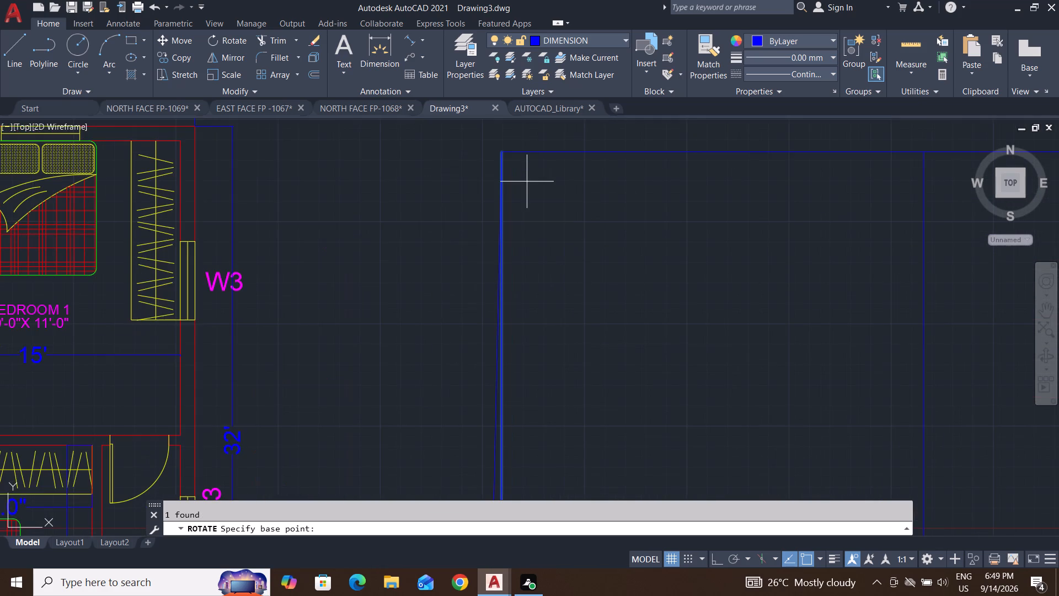
middle_click_drag(526, 195, 524, 235)
scroll(524, 235, "up", 1)
left_click(485, 164)
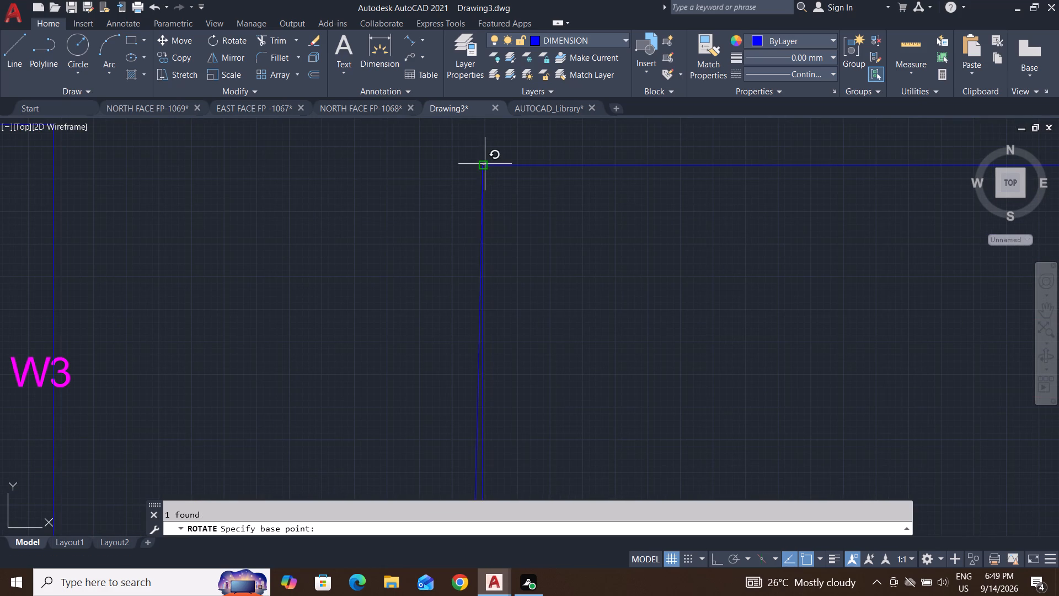
middle_click_drag(666, 387, 550, 263)
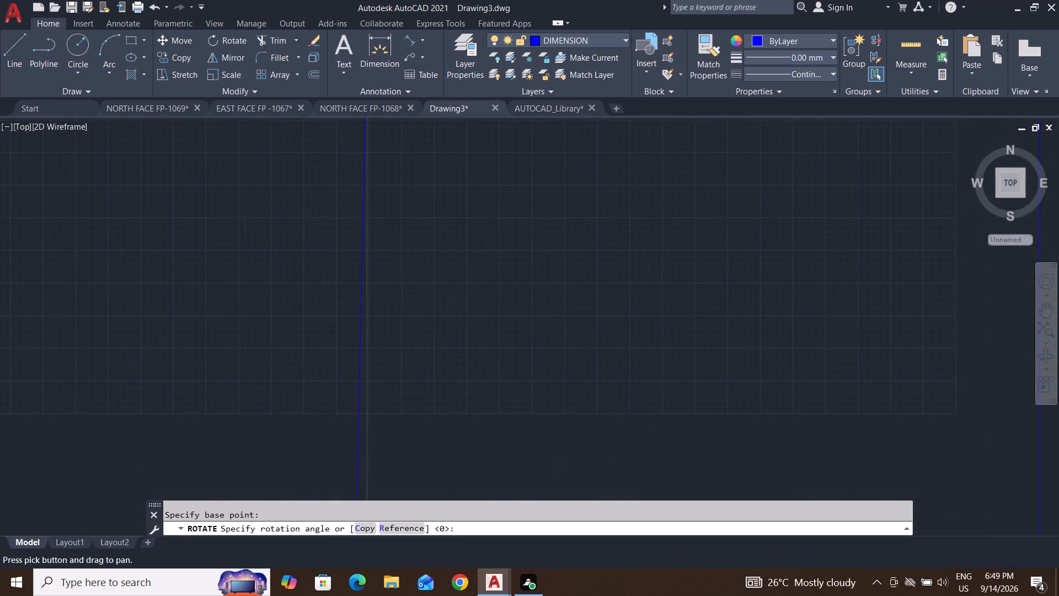
scroll(550, 263, "down", 4)
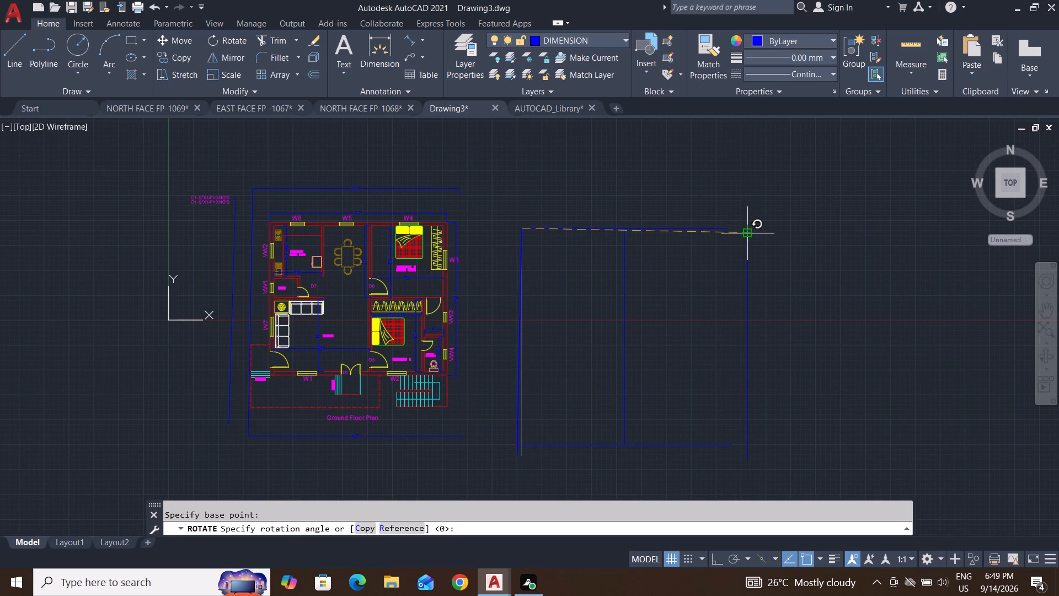
scroll(751, 235, "up", 1)
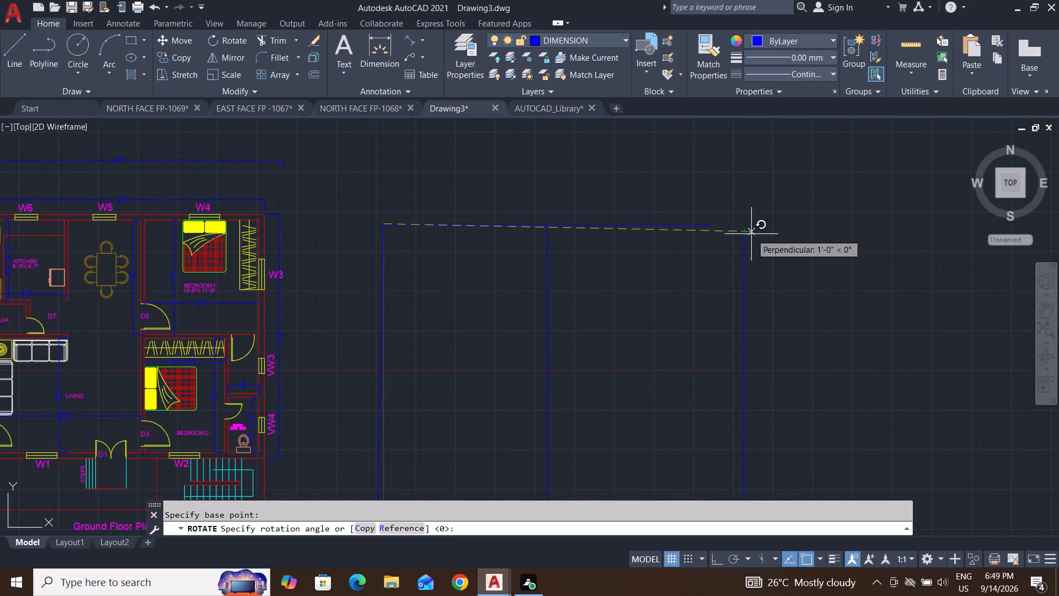
middle_click_drag(757, 224, 768, 174)
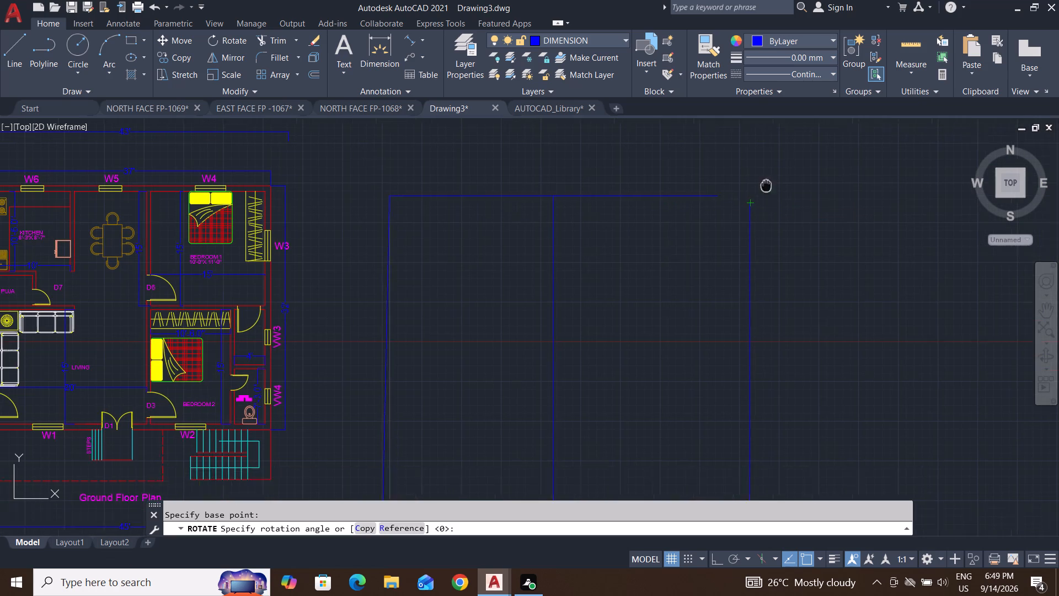
middle_click_drag(768, 174, 774, 152)
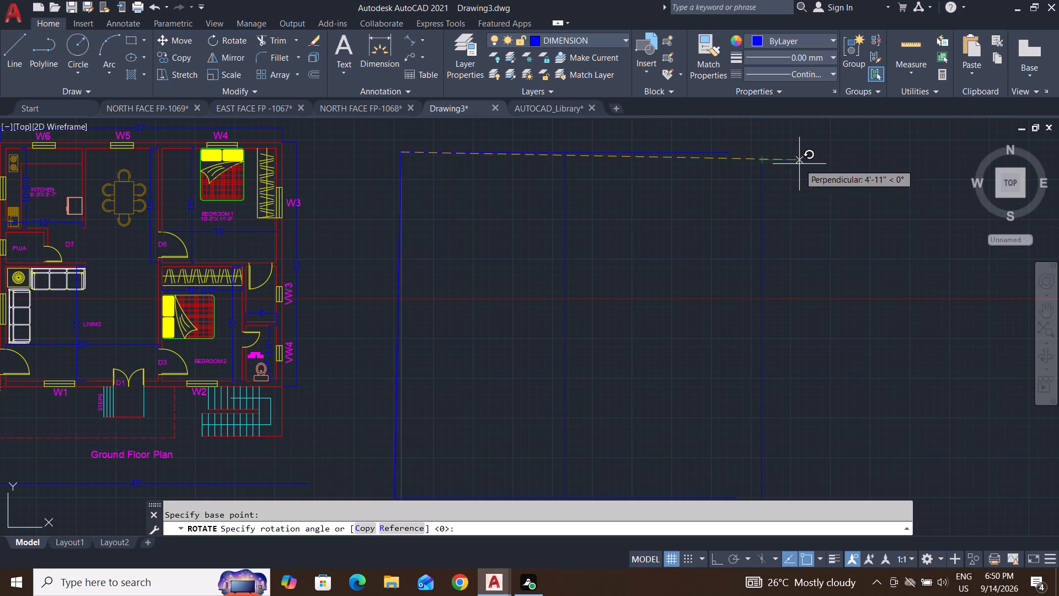
left_click(799, 164)
scroll(436, 391, "down", 1)
middle_click_drag(435, 391, 434, 391)
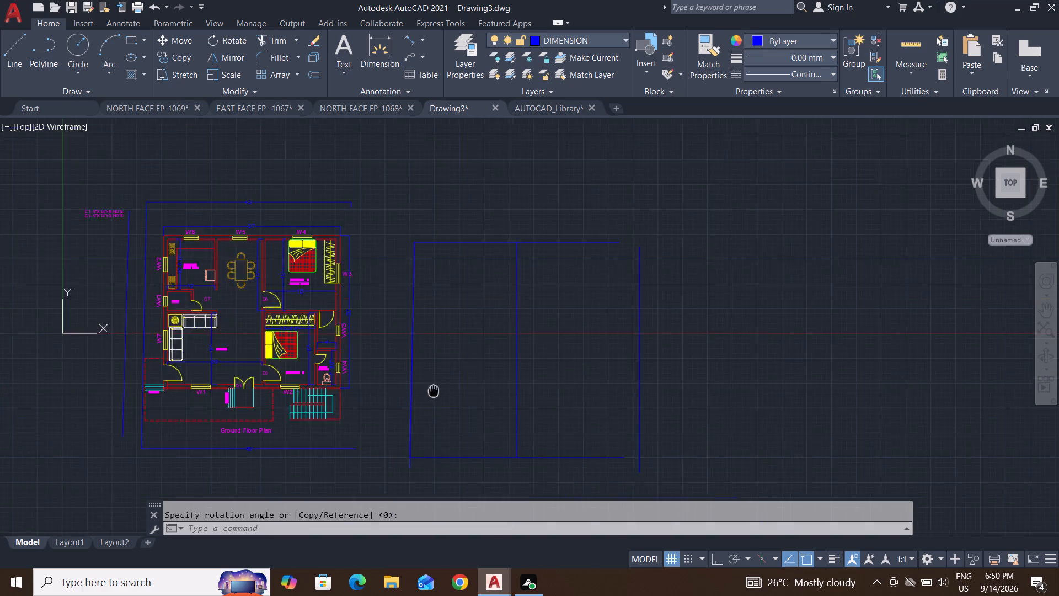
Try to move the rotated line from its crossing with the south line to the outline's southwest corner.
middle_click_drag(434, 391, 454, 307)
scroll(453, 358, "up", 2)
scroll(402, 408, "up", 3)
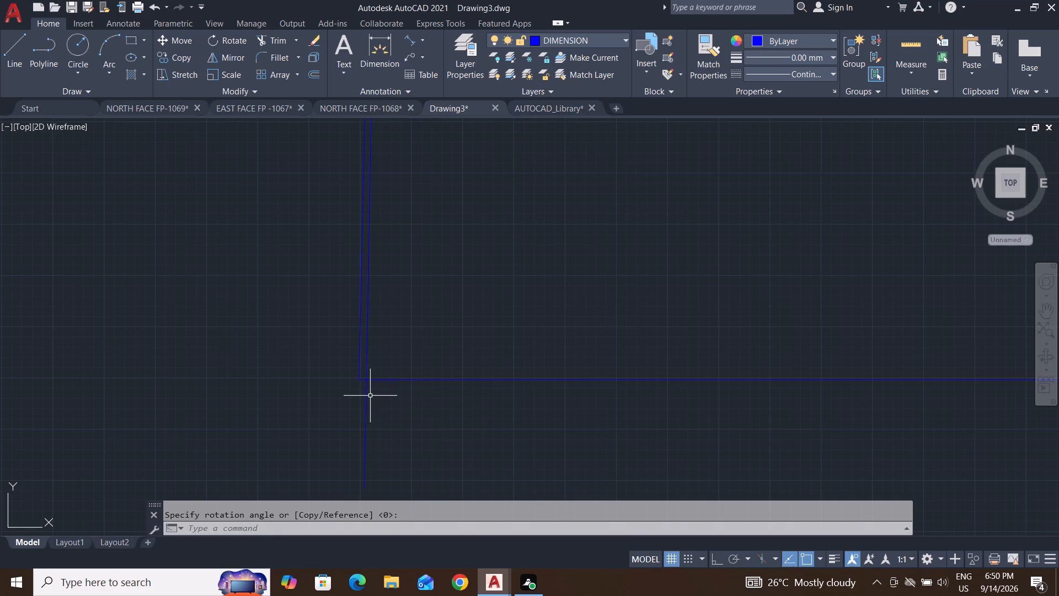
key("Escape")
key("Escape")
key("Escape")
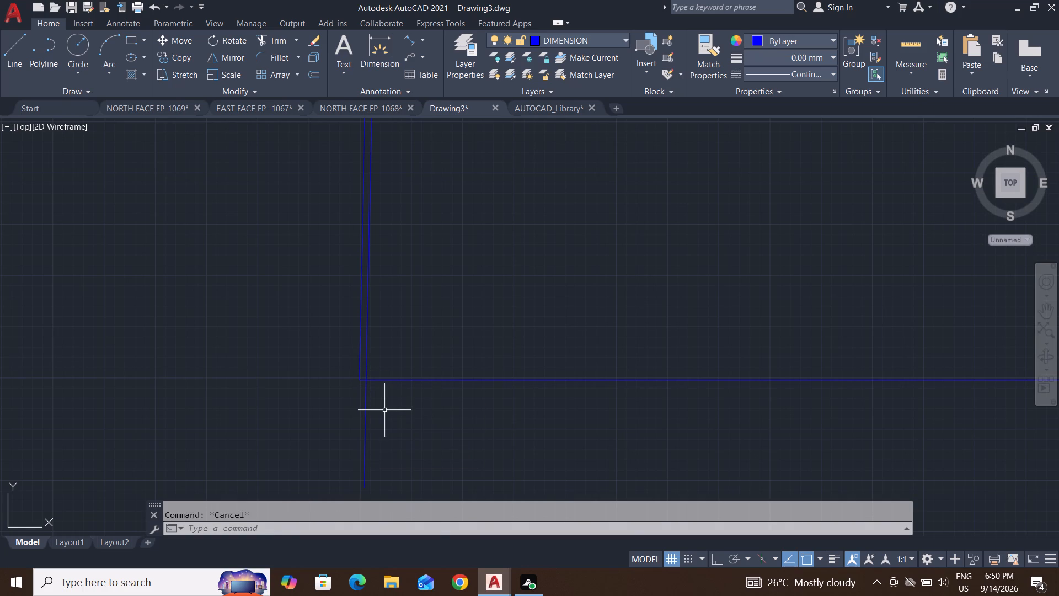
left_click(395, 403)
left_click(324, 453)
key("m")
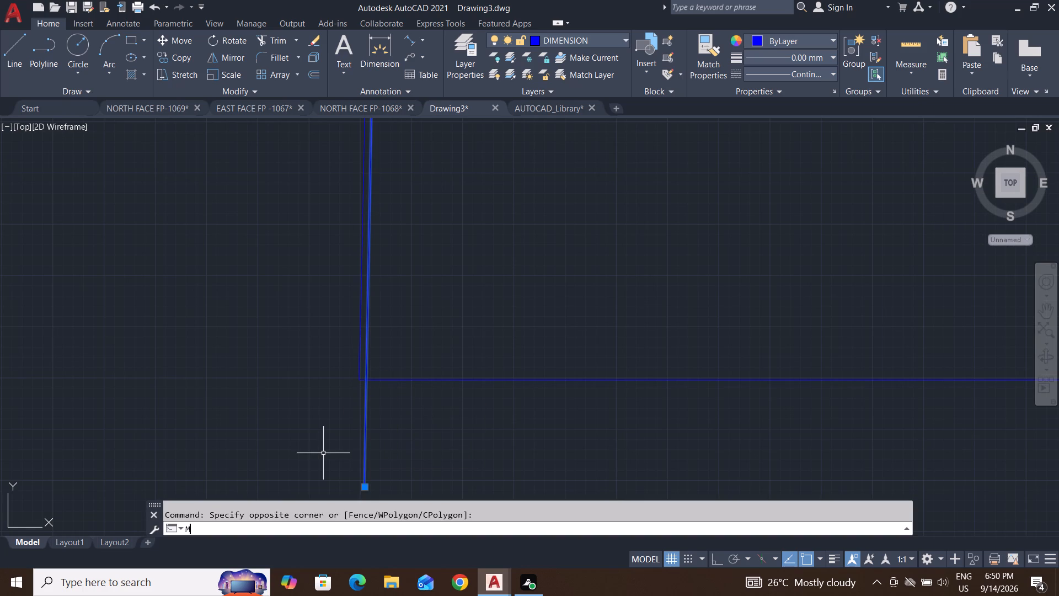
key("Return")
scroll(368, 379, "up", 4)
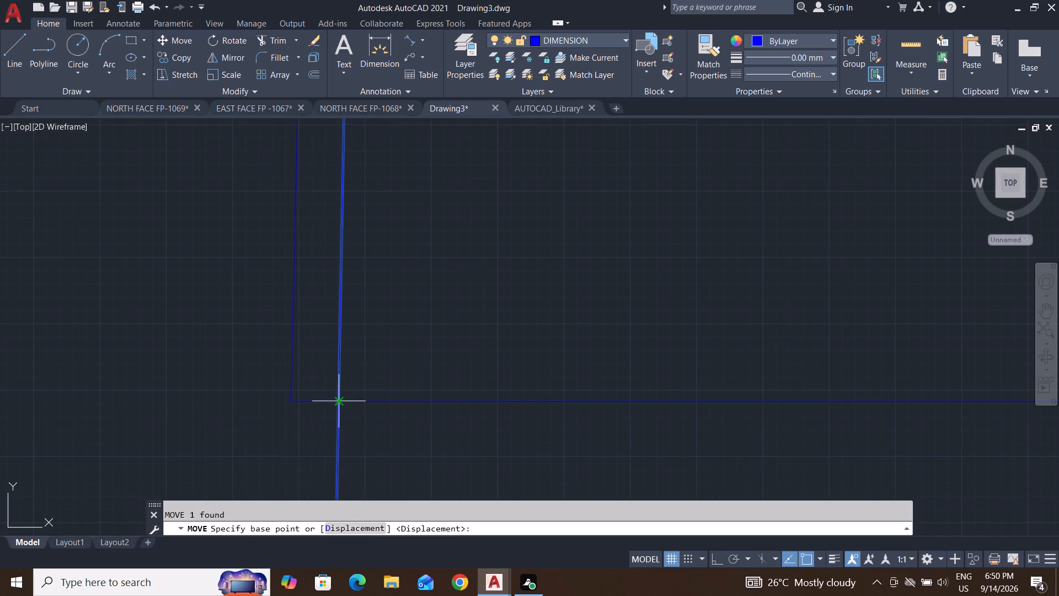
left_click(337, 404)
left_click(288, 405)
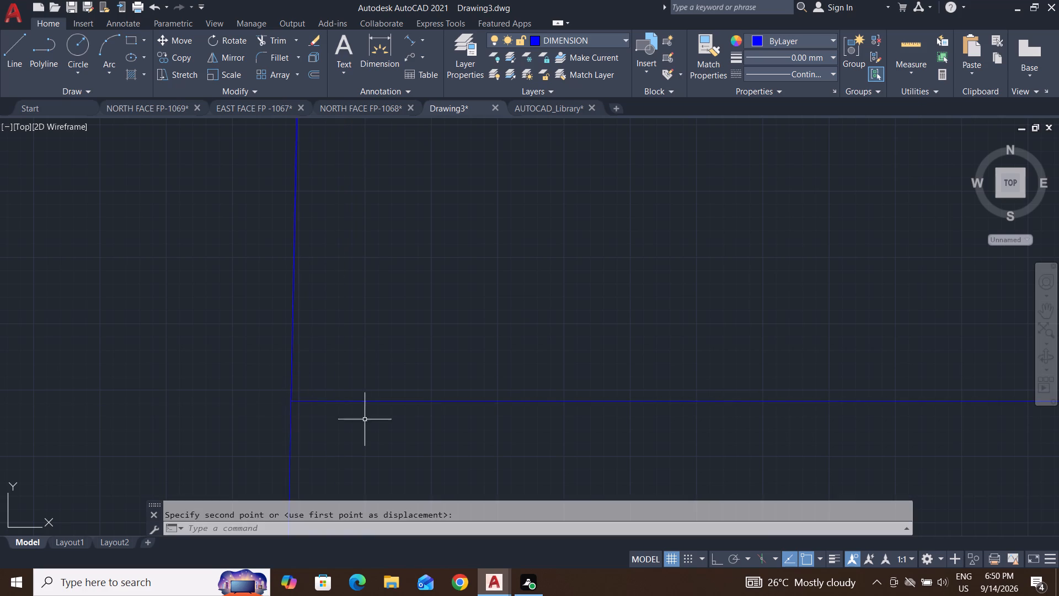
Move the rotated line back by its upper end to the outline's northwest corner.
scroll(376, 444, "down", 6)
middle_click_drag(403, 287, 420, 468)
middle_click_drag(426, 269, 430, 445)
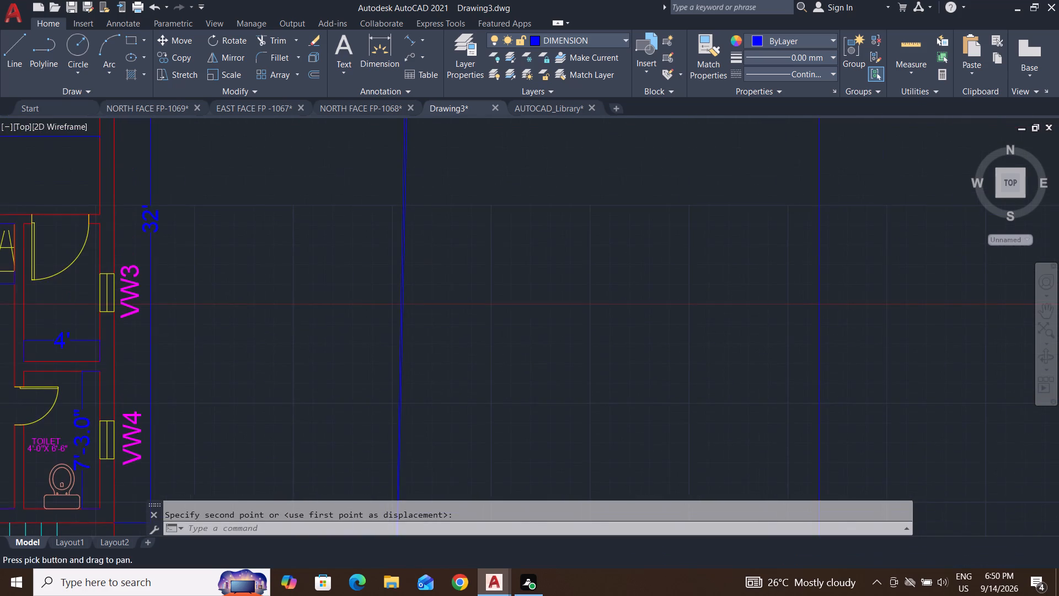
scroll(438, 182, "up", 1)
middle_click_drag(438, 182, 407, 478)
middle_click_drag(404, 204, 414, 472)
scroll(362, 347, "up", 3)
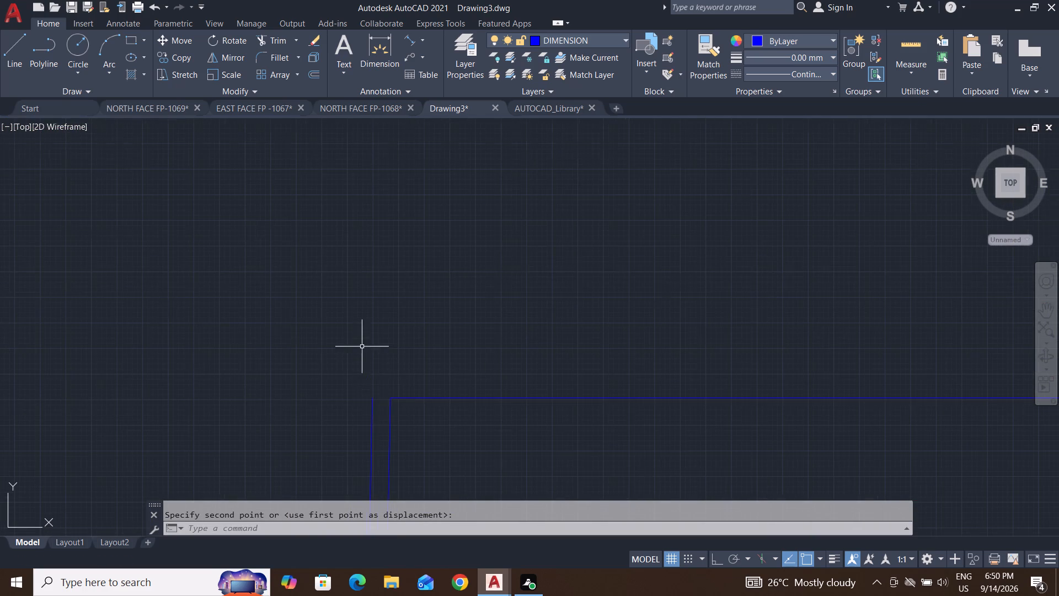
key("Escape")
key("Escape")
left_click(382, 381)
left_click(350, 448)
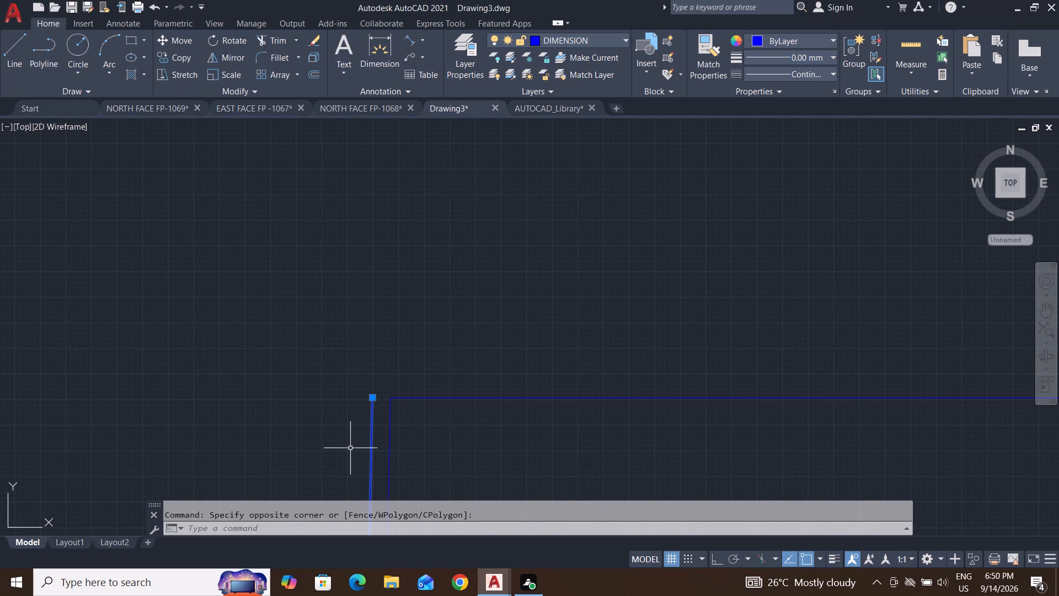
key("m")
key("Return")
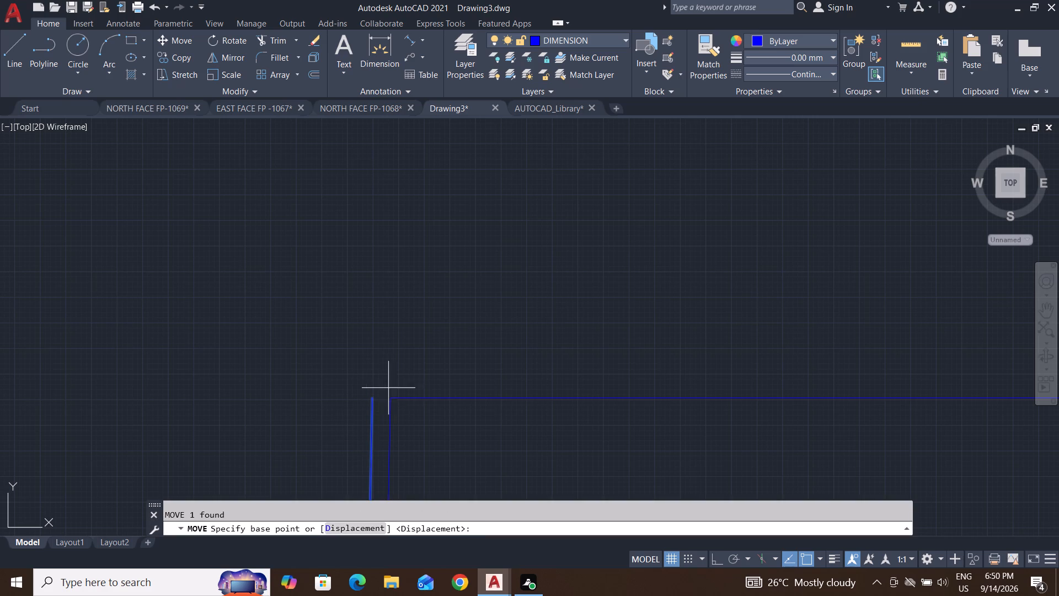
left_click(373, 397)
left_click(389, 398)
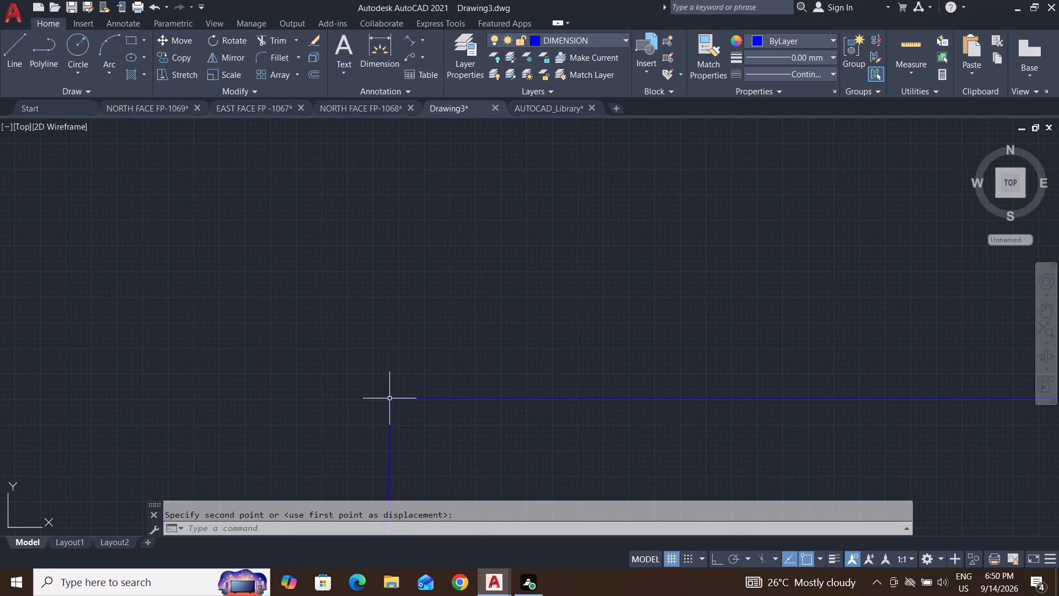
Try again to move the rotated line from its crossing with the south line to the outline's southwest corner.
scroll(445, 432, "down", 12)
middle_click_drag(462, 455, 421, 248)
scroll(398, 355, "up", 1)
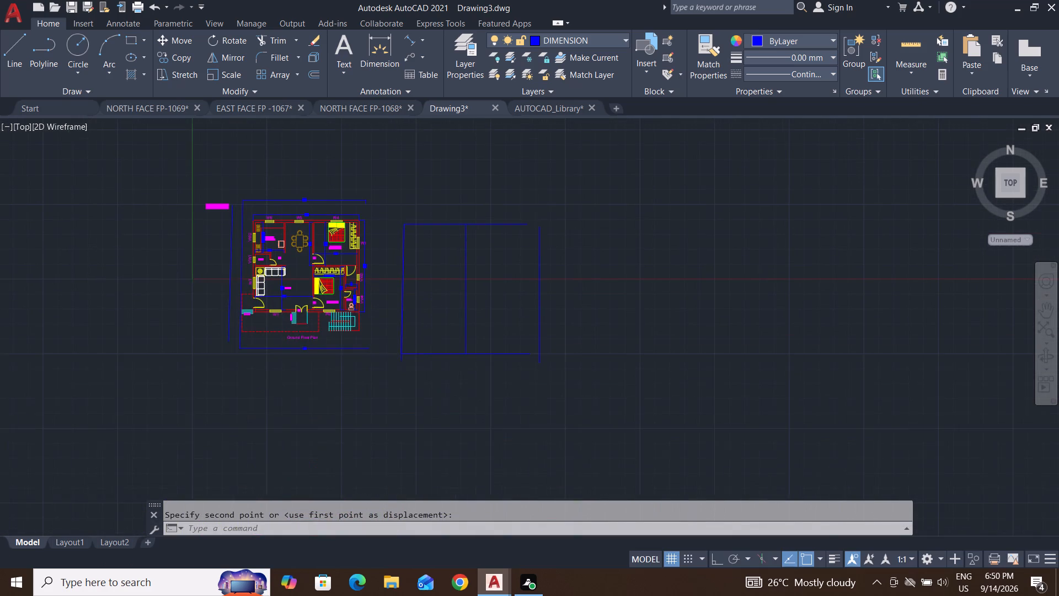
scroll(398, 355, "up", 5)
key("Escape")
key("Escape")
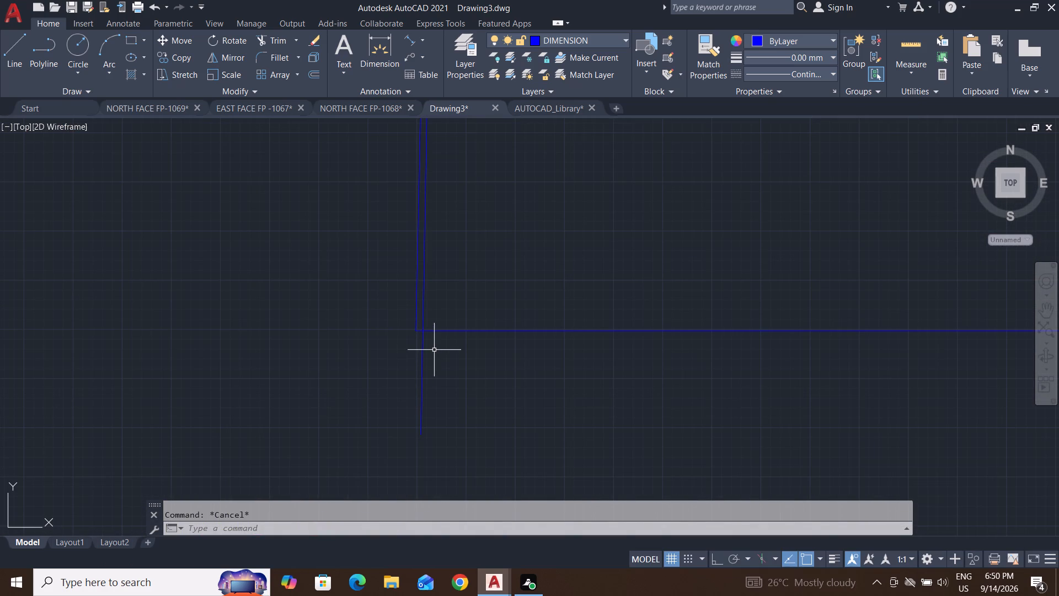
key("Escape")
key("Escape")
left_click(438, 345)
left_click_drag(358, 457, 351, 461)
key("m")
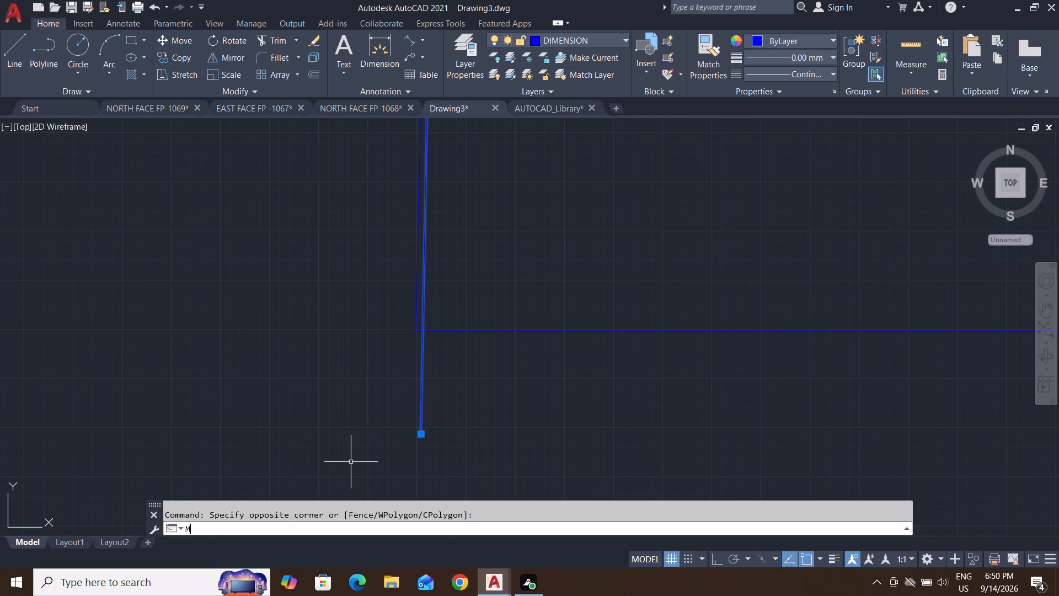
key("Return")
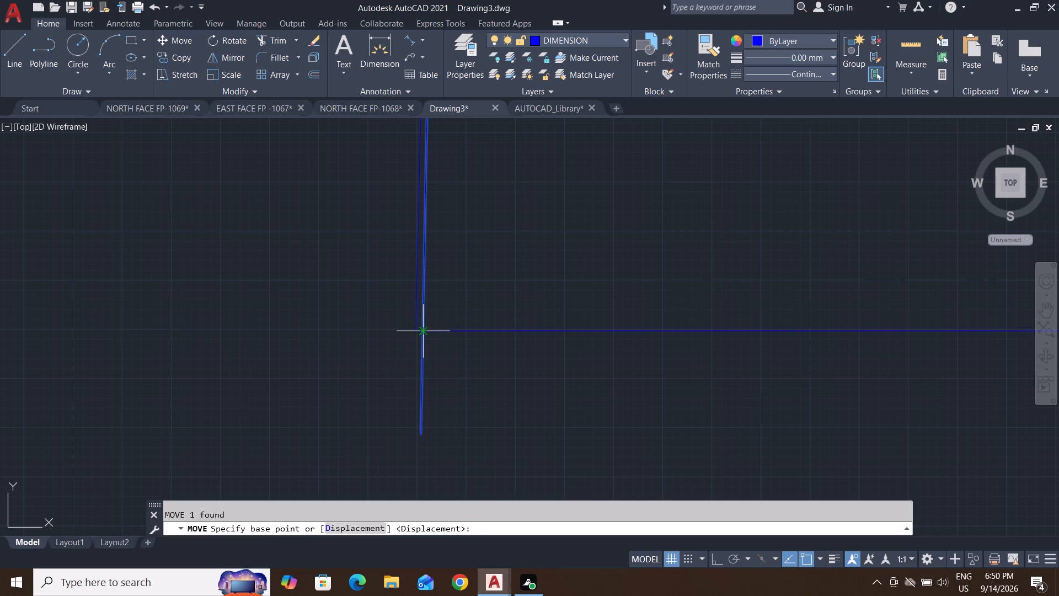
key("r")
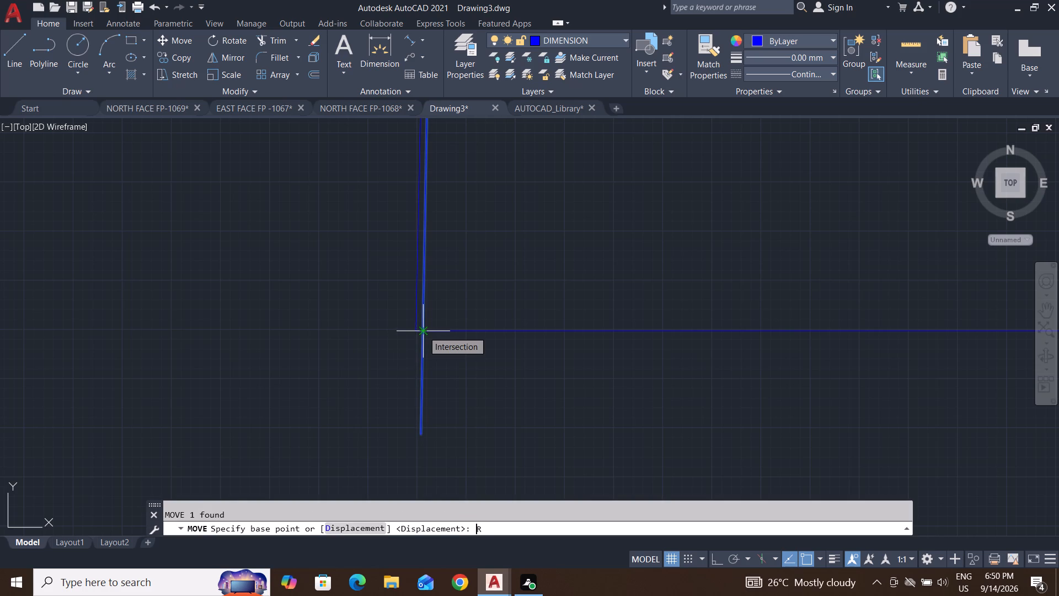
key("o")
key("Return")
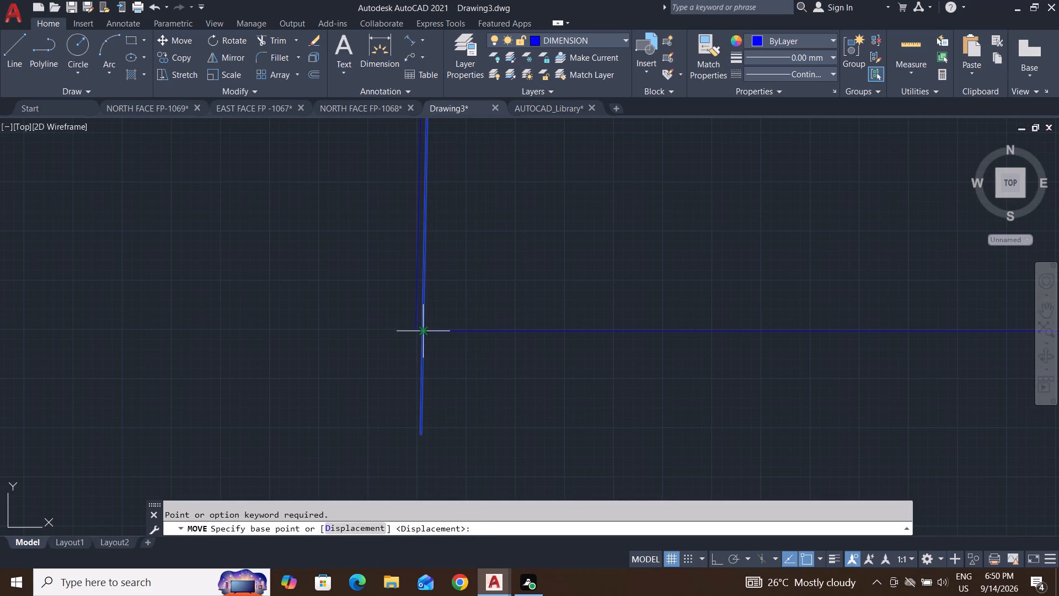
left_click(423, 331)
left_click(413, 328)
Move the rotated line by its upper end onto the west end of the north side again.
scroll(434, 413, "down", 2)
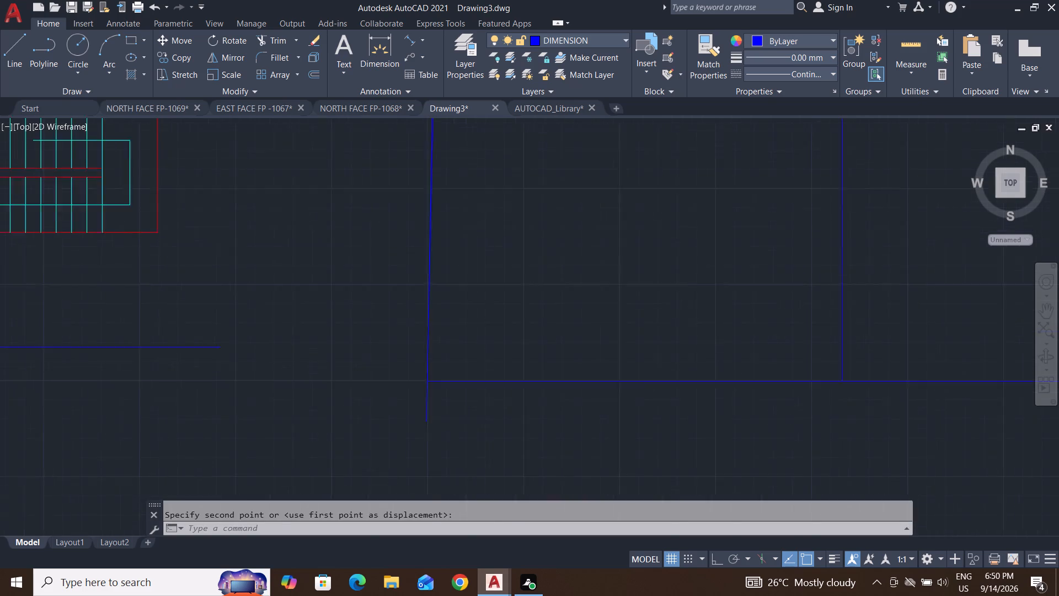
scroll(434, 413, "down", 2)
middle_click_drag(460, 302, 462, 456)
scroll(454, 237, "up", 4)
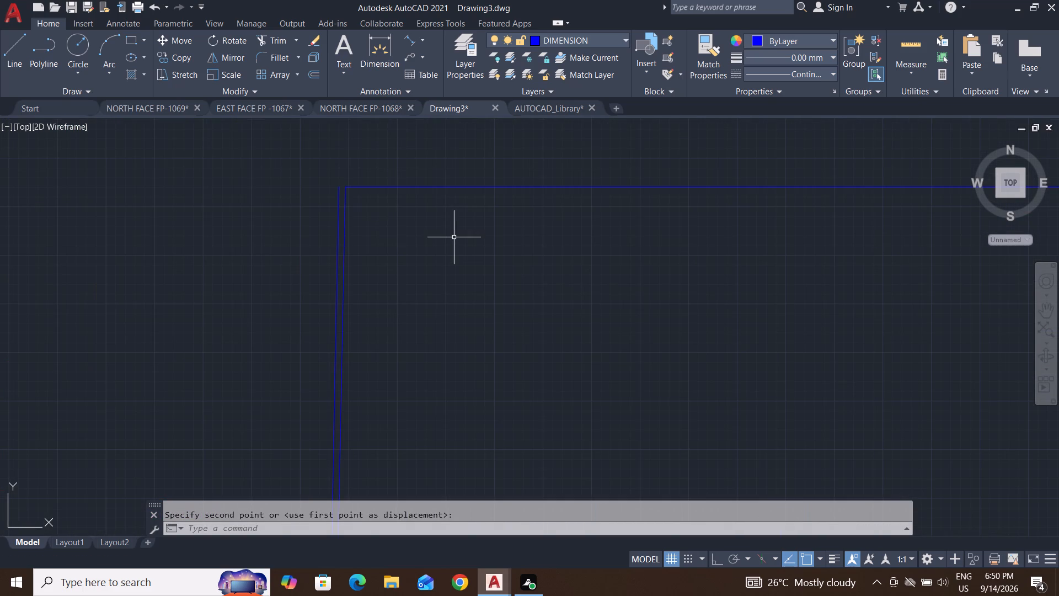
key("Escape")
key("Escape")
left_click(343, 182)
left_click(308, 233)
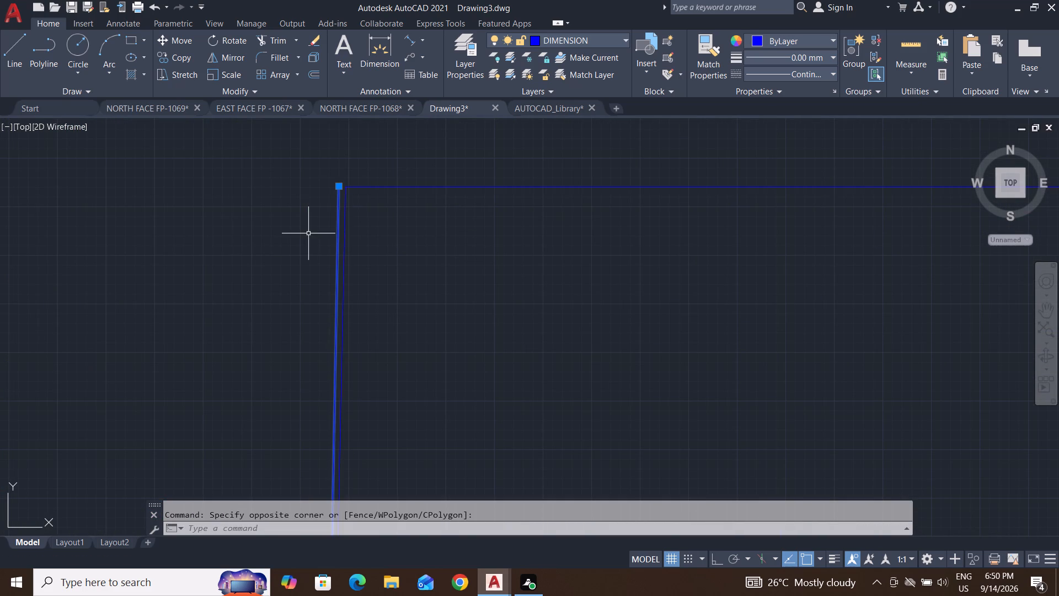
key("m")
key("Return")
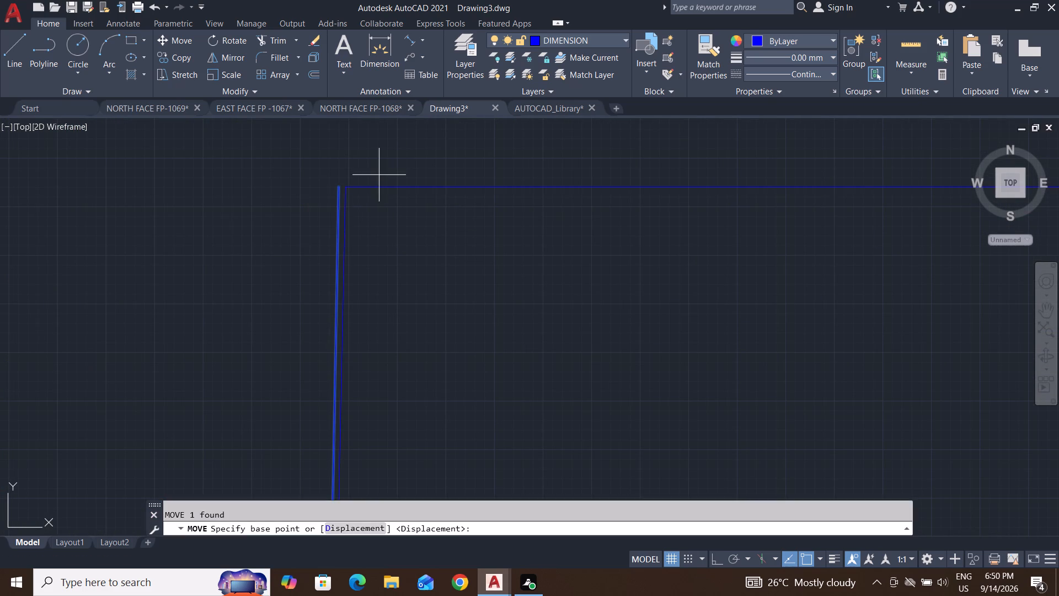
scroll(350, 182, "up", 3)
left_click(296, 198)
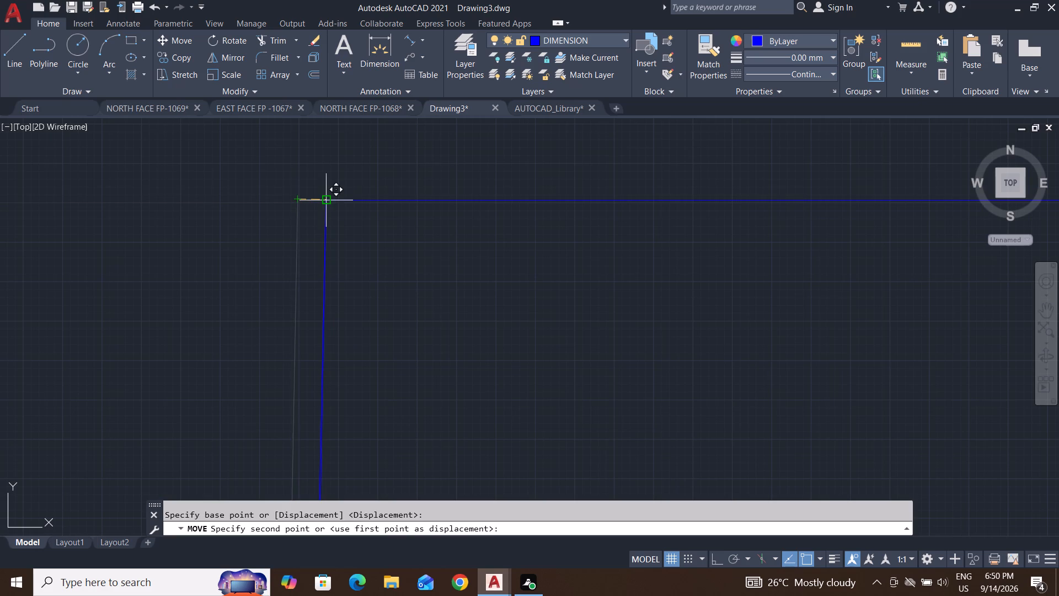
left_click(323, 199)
Move the rotated line from its crossing with the south line to the west end of the south side.
scroll(372, 325, "down", 6)
middle_click_drag(376, 397, 424, 215)
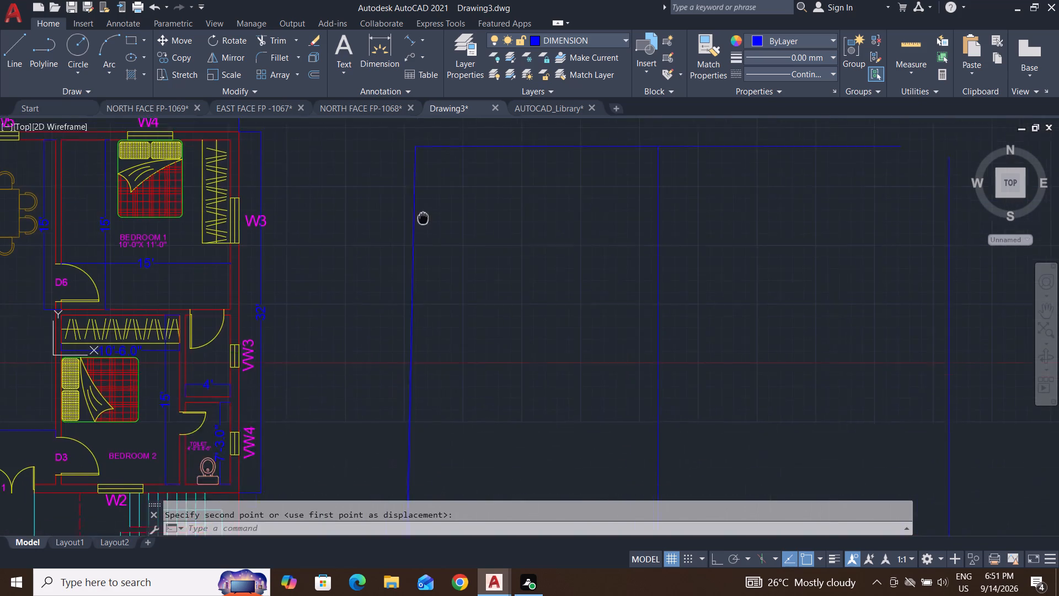
middle_click_drag(424, 215, 427, 209)
middle_click_drag(438, 387, 475, 229)
middle_click_drag(446, 458, 501, 213)
scroll(515, 233, "up", 4)
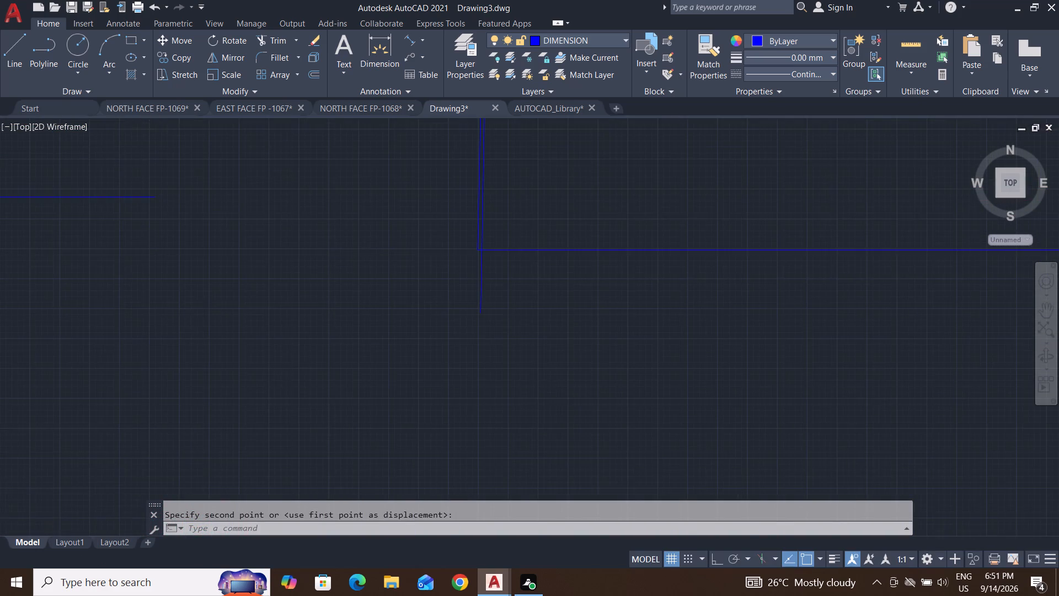
key("Escape")
key("Escape")
key("Escape")
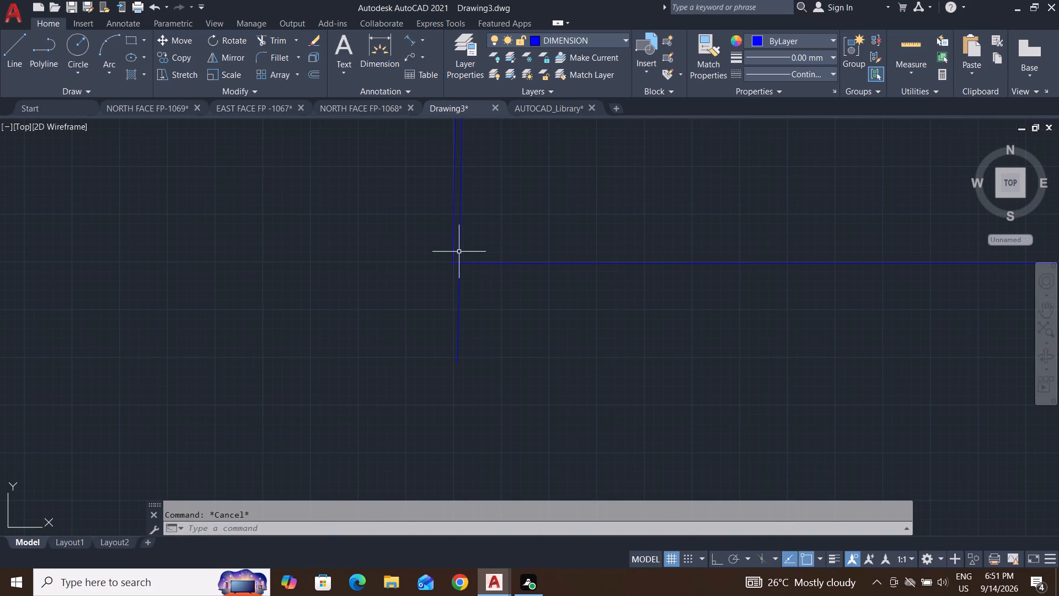
left_click(459, 252)
key("m")
key("Return")
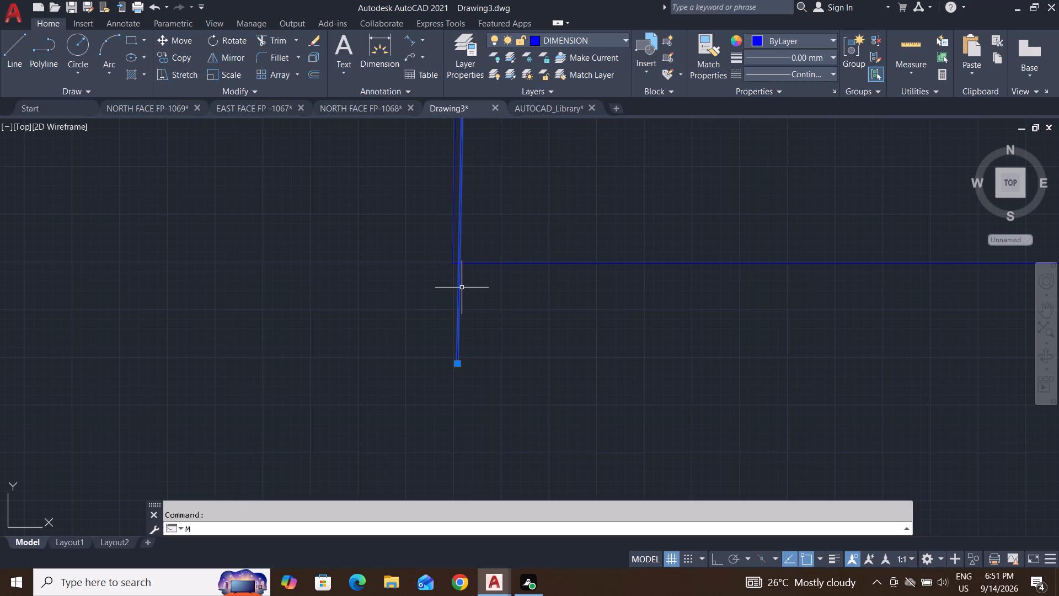
left_click(456, 262)
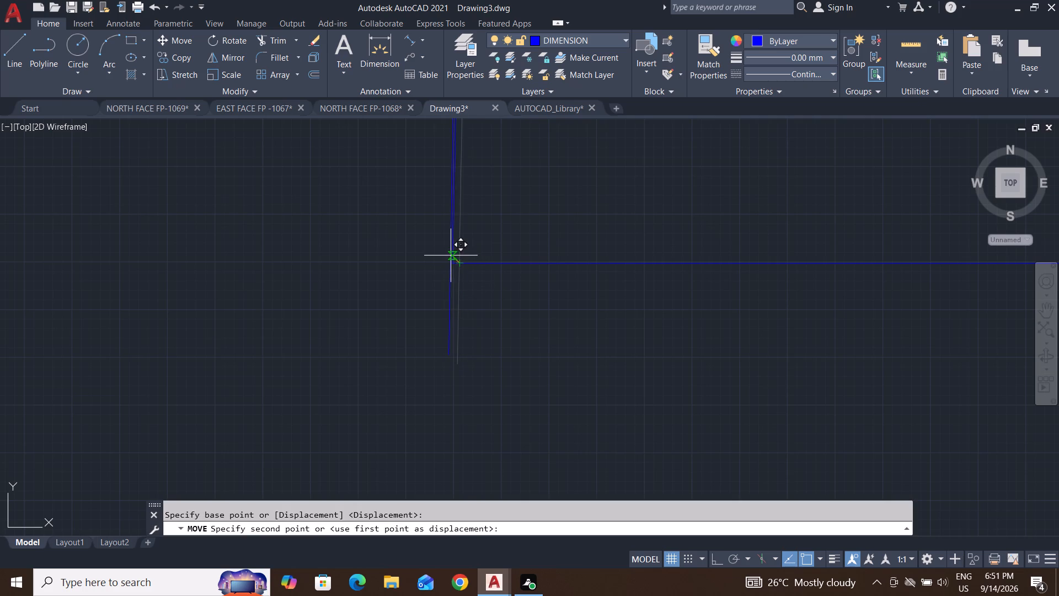
left_click(453, 262)
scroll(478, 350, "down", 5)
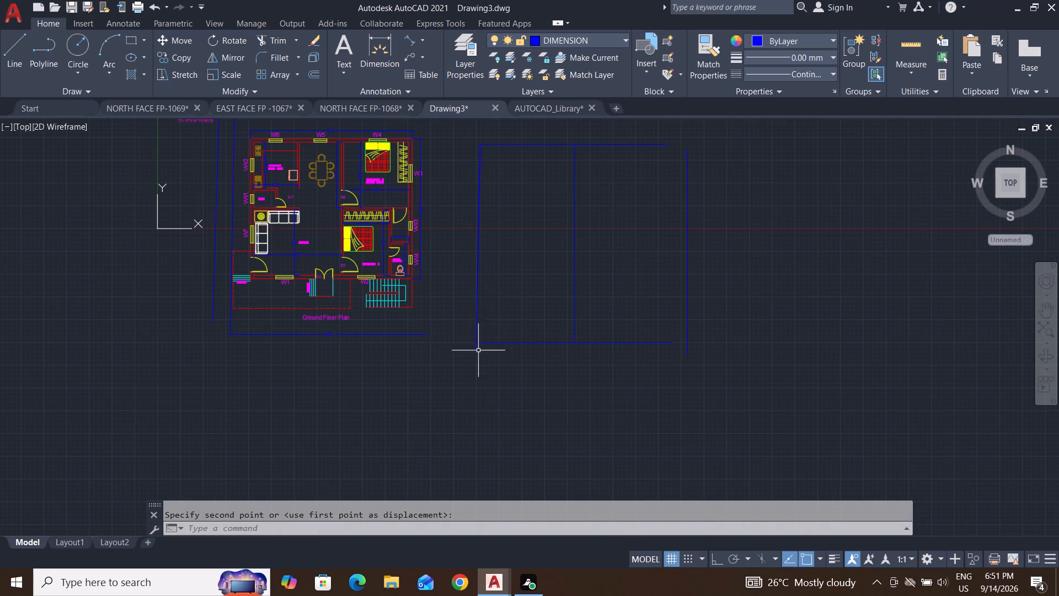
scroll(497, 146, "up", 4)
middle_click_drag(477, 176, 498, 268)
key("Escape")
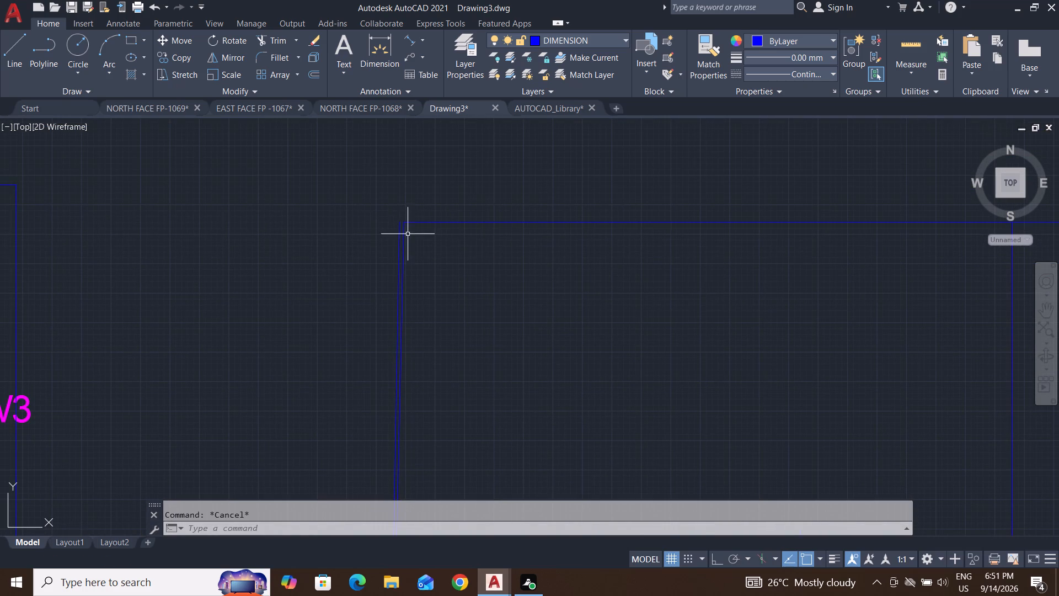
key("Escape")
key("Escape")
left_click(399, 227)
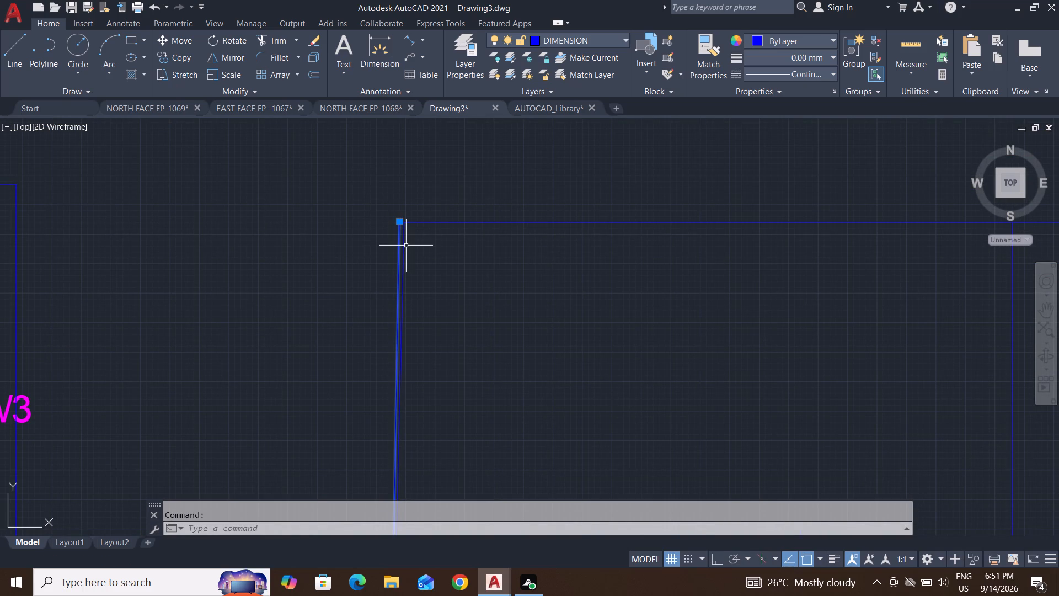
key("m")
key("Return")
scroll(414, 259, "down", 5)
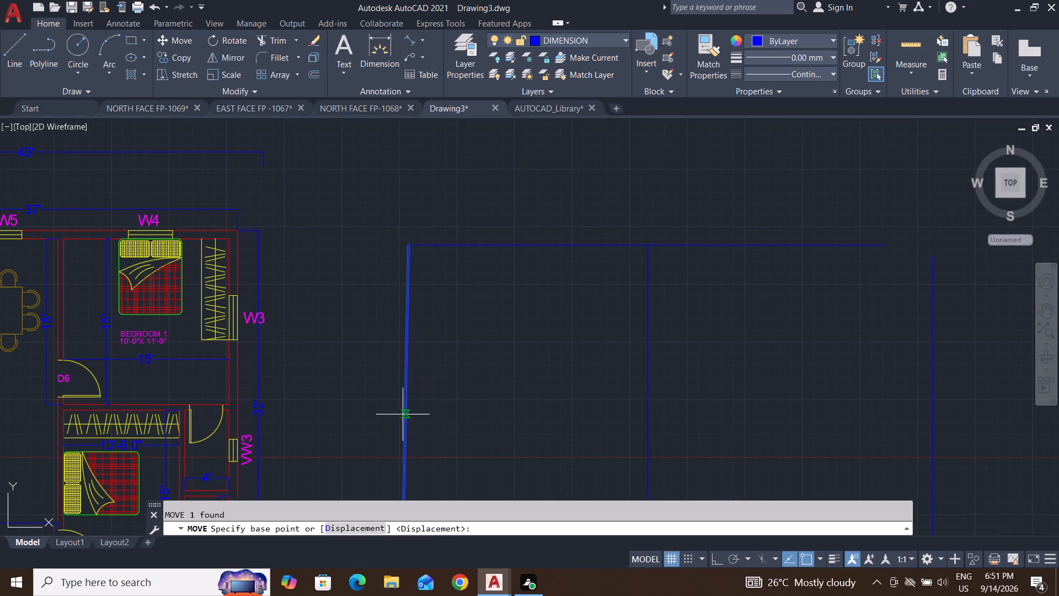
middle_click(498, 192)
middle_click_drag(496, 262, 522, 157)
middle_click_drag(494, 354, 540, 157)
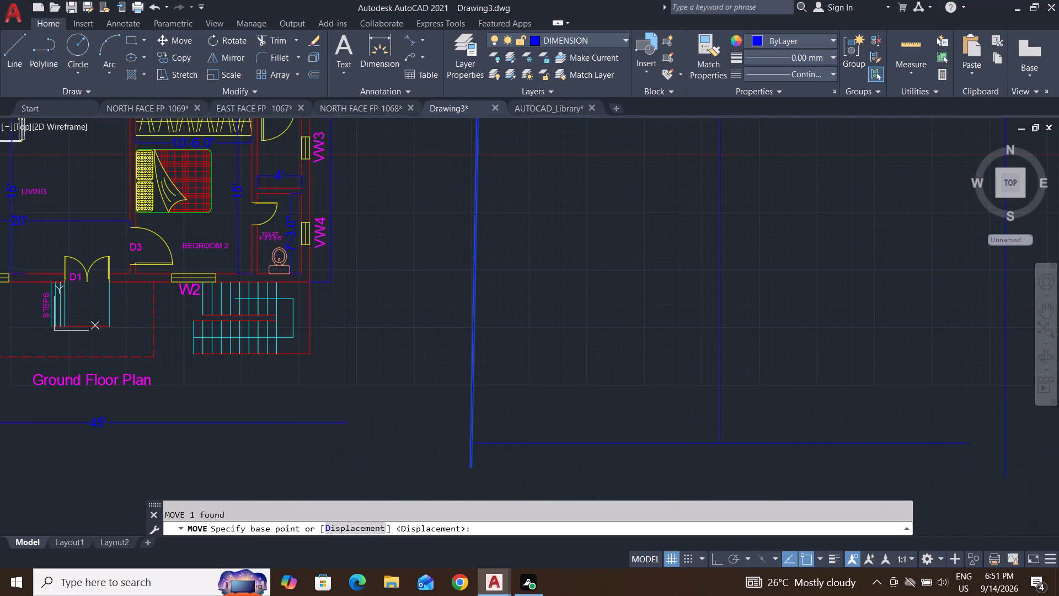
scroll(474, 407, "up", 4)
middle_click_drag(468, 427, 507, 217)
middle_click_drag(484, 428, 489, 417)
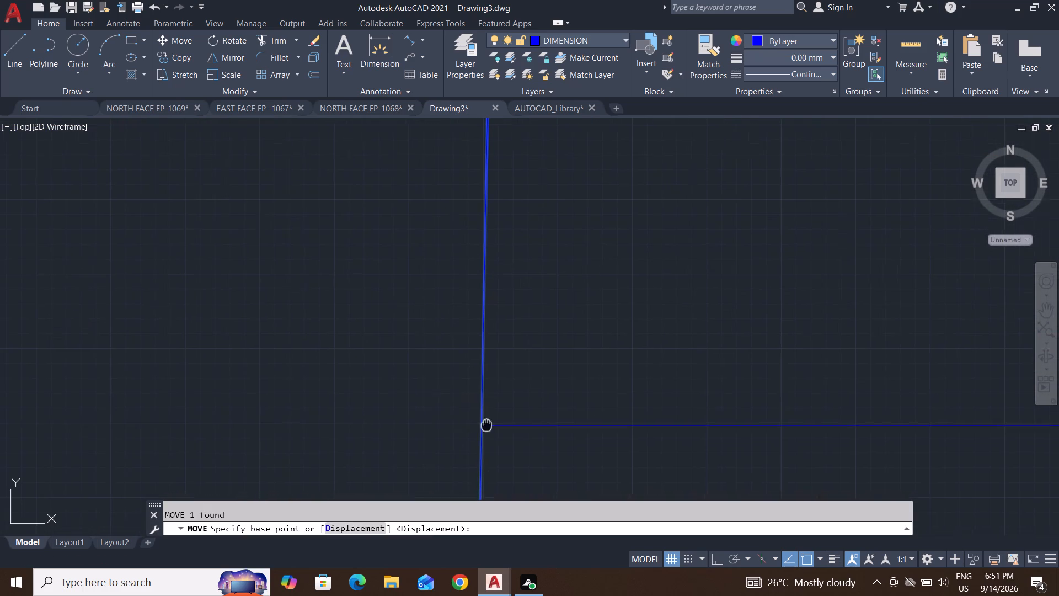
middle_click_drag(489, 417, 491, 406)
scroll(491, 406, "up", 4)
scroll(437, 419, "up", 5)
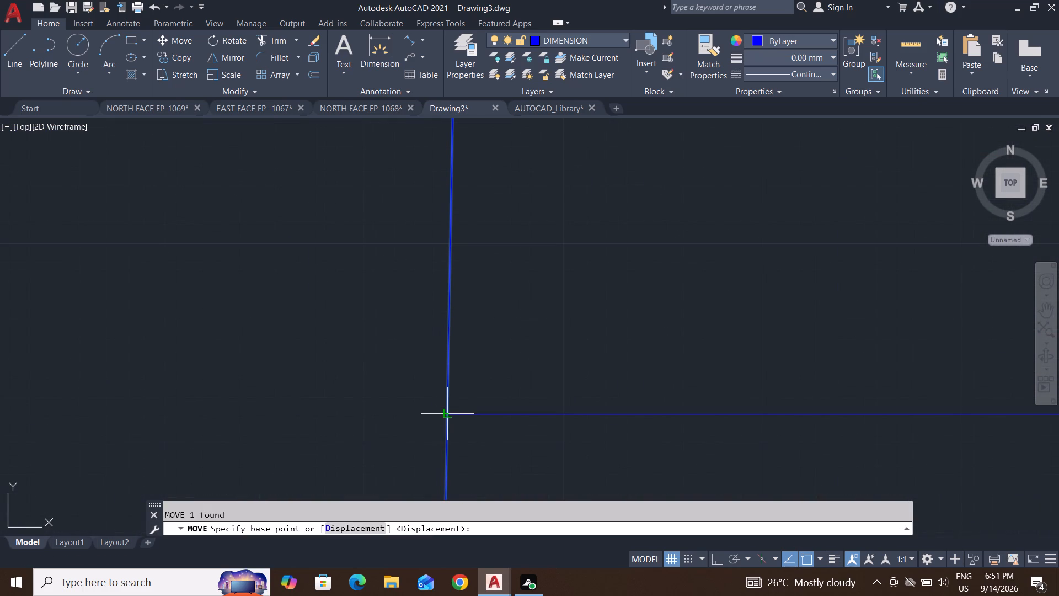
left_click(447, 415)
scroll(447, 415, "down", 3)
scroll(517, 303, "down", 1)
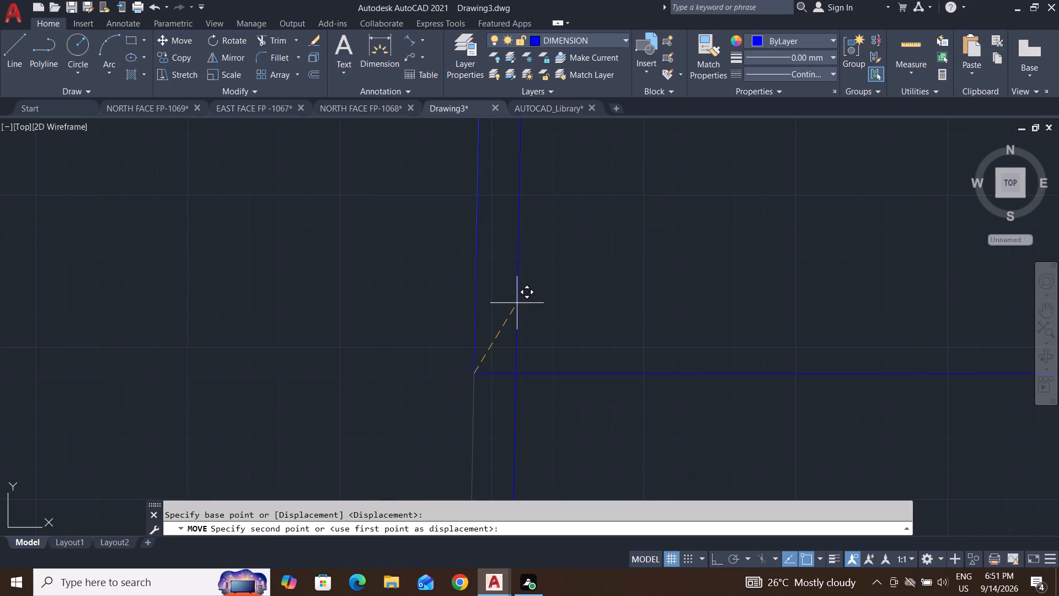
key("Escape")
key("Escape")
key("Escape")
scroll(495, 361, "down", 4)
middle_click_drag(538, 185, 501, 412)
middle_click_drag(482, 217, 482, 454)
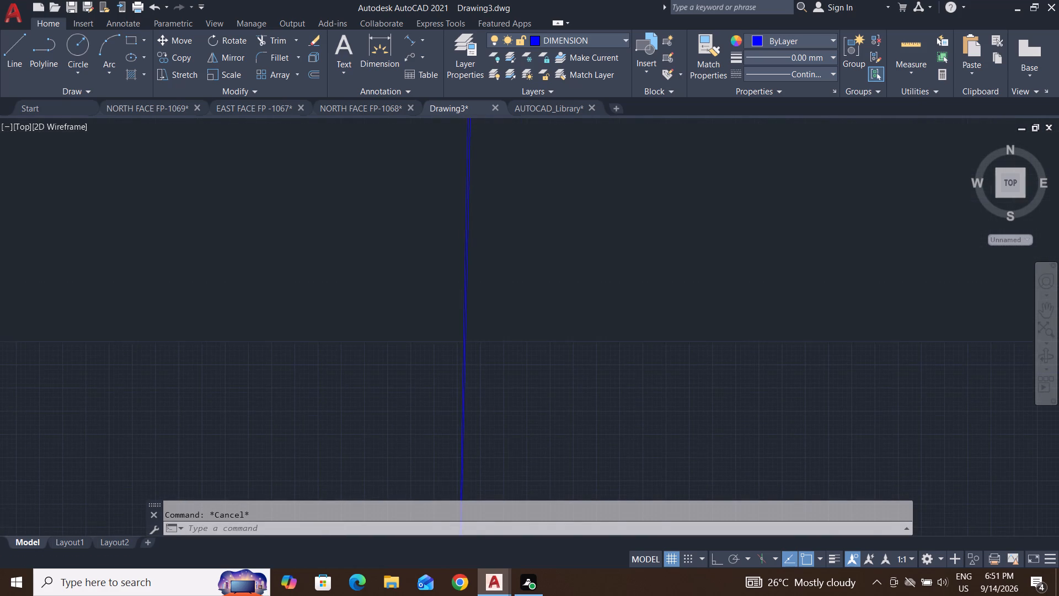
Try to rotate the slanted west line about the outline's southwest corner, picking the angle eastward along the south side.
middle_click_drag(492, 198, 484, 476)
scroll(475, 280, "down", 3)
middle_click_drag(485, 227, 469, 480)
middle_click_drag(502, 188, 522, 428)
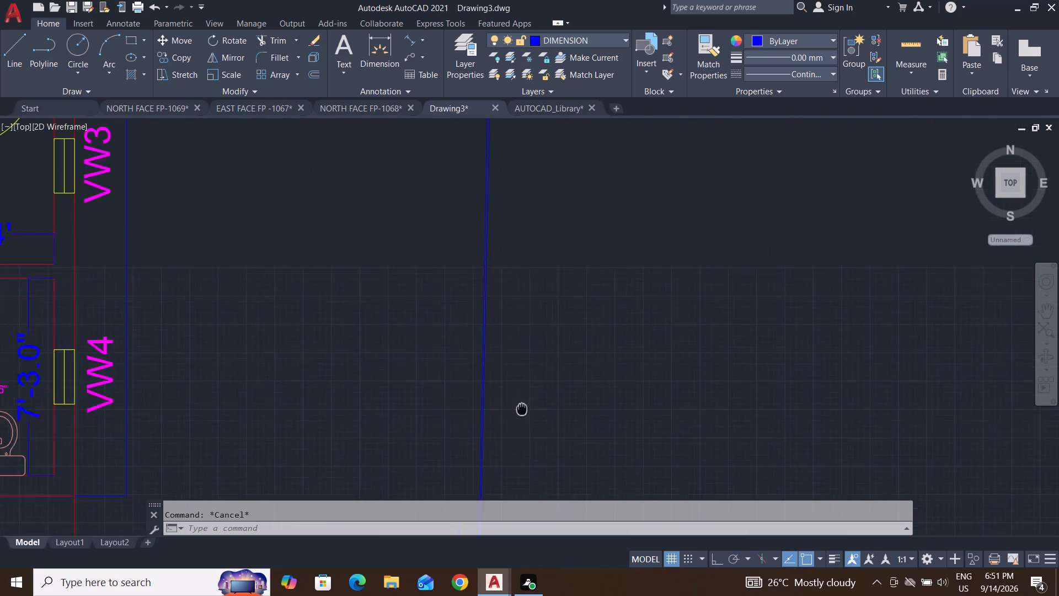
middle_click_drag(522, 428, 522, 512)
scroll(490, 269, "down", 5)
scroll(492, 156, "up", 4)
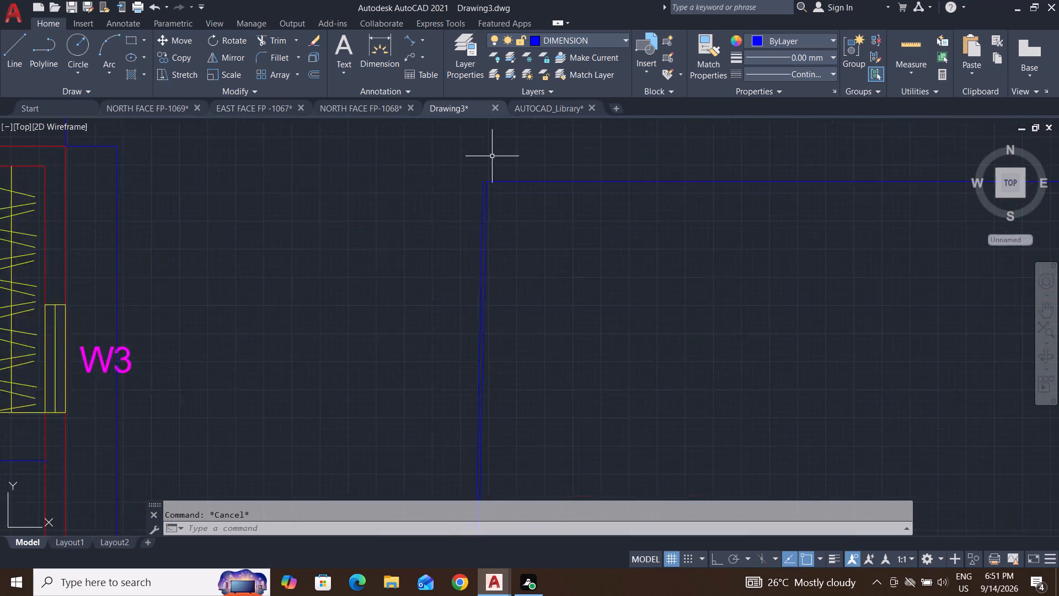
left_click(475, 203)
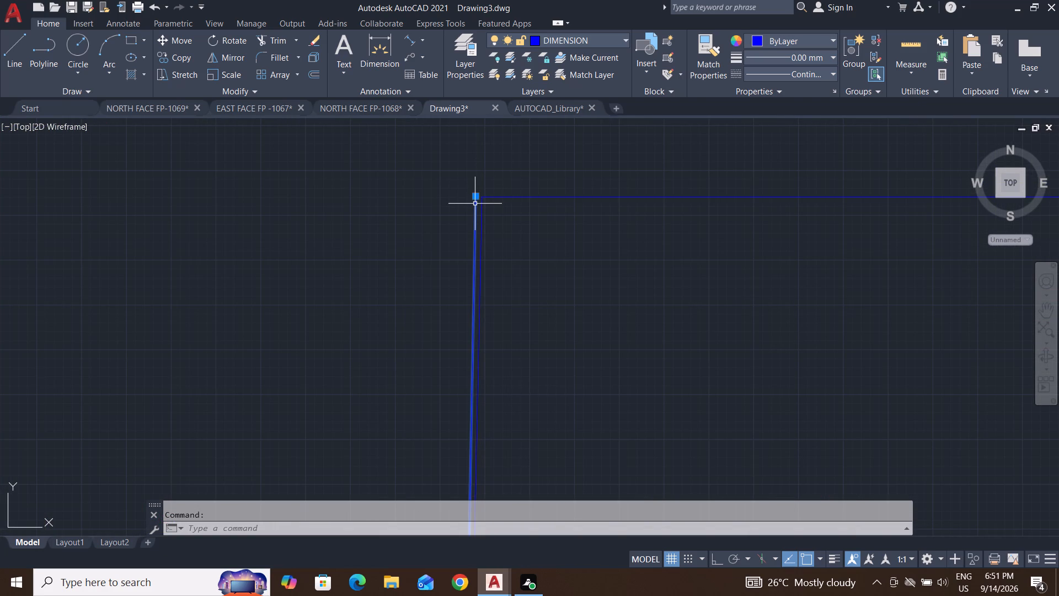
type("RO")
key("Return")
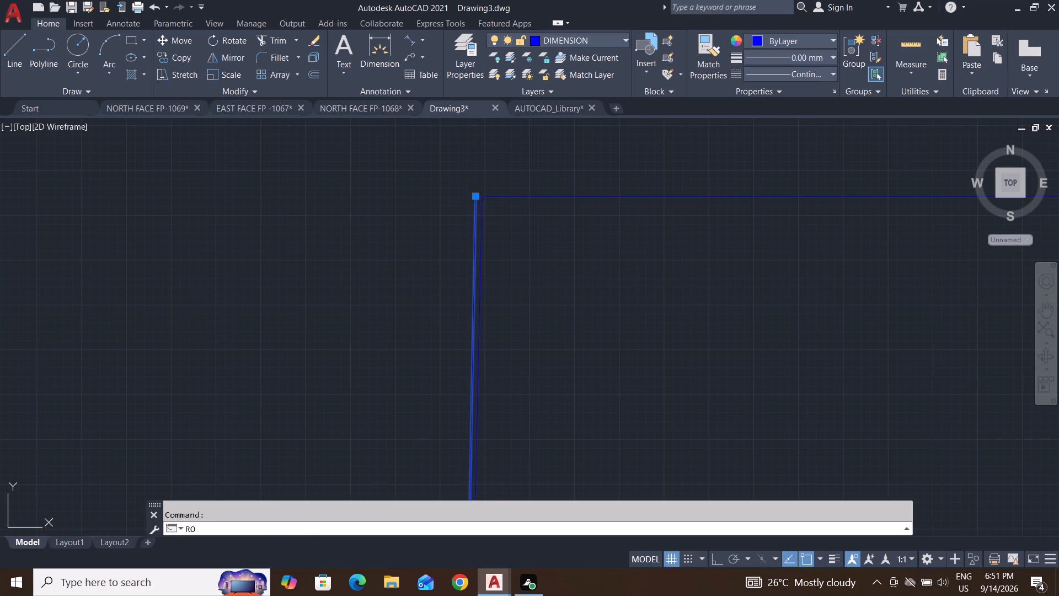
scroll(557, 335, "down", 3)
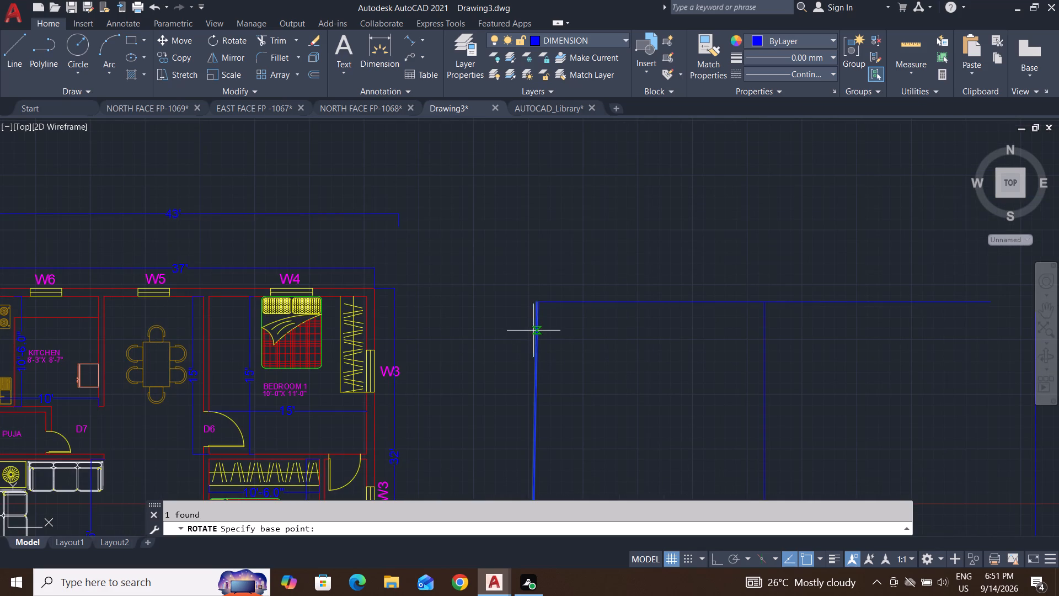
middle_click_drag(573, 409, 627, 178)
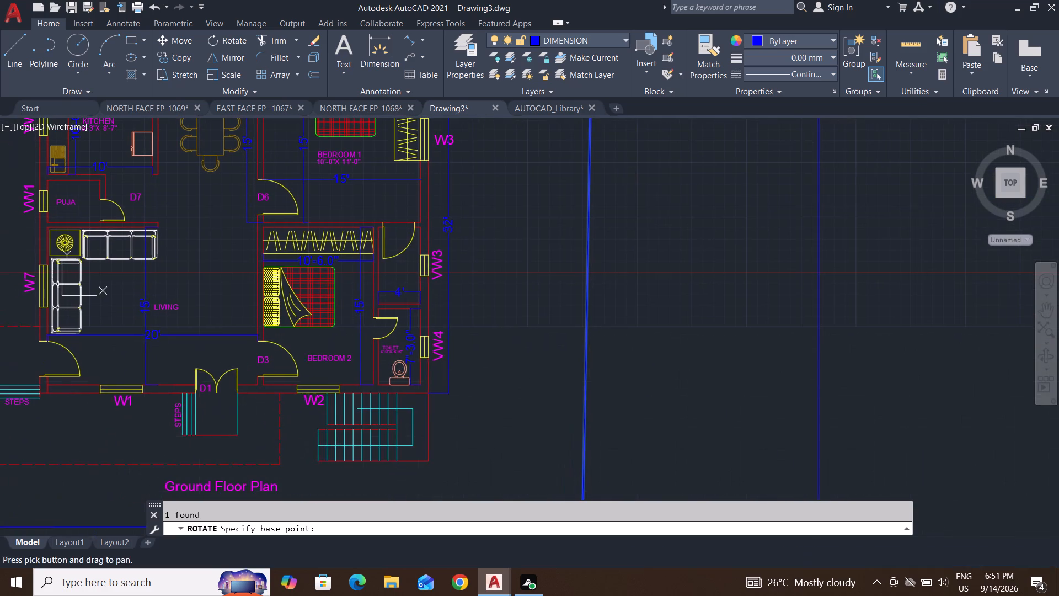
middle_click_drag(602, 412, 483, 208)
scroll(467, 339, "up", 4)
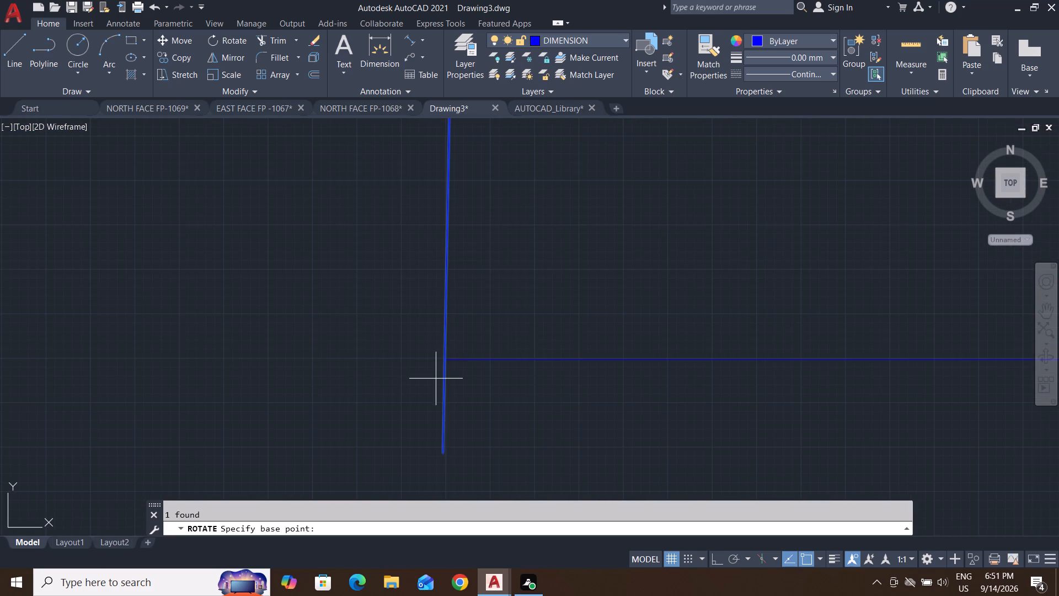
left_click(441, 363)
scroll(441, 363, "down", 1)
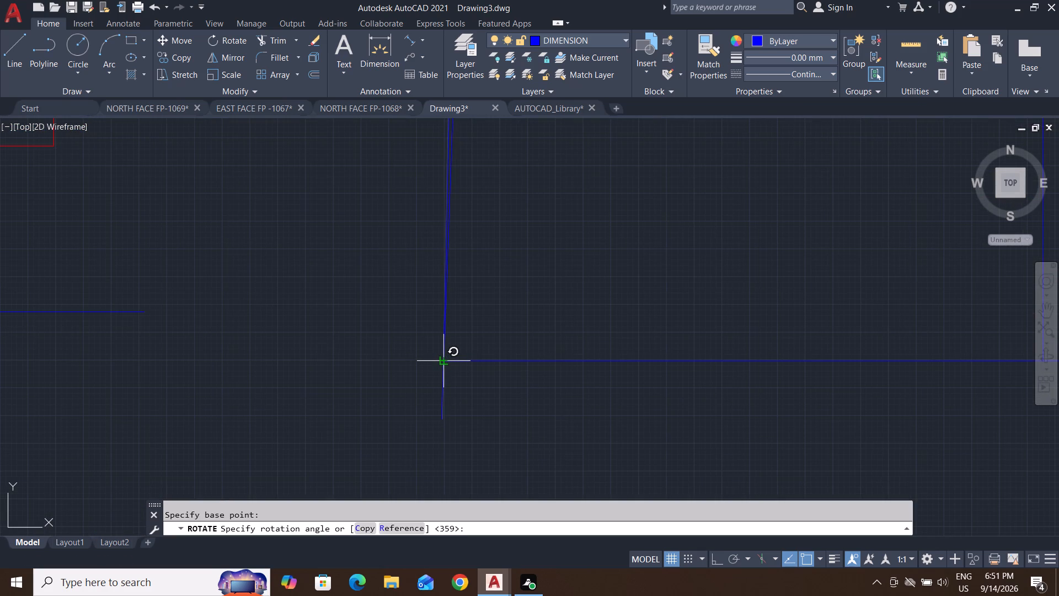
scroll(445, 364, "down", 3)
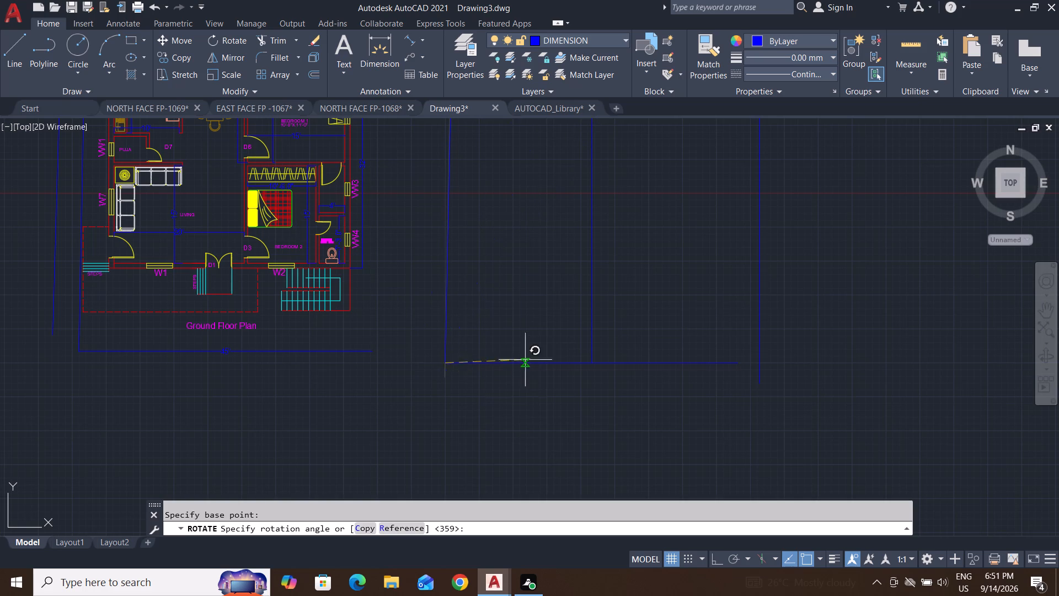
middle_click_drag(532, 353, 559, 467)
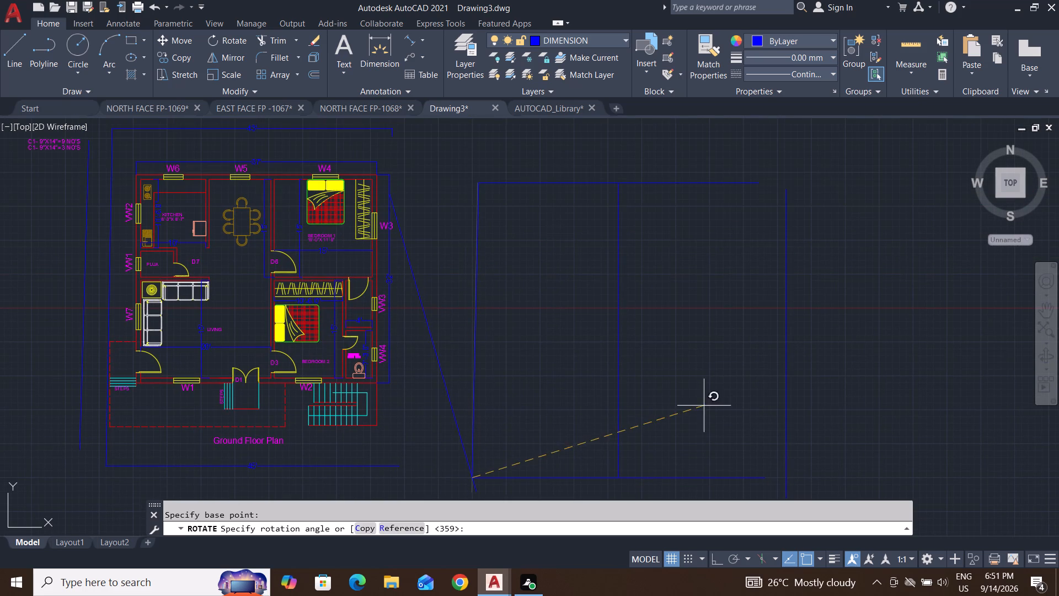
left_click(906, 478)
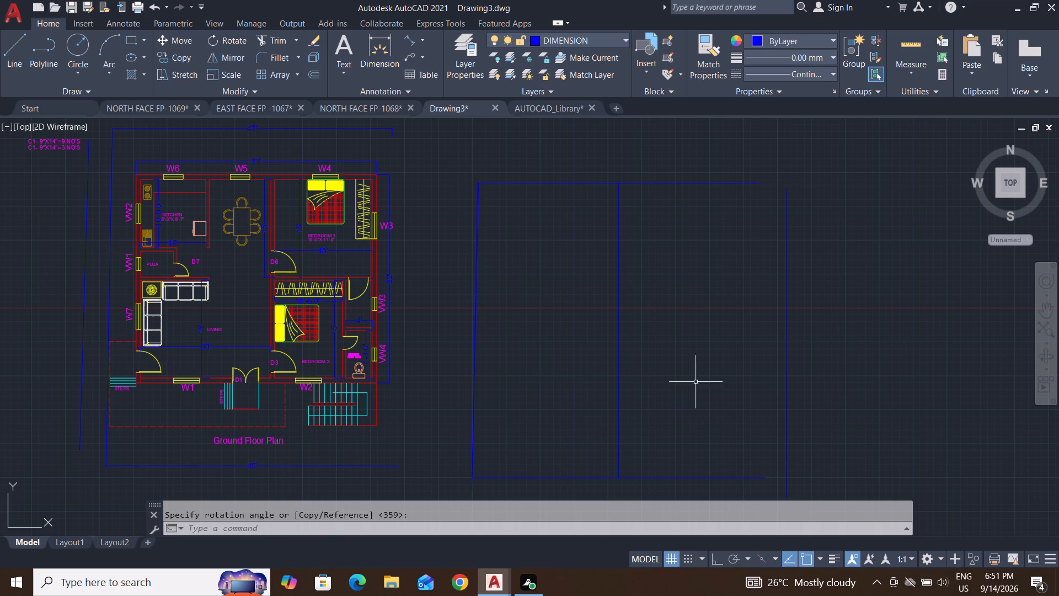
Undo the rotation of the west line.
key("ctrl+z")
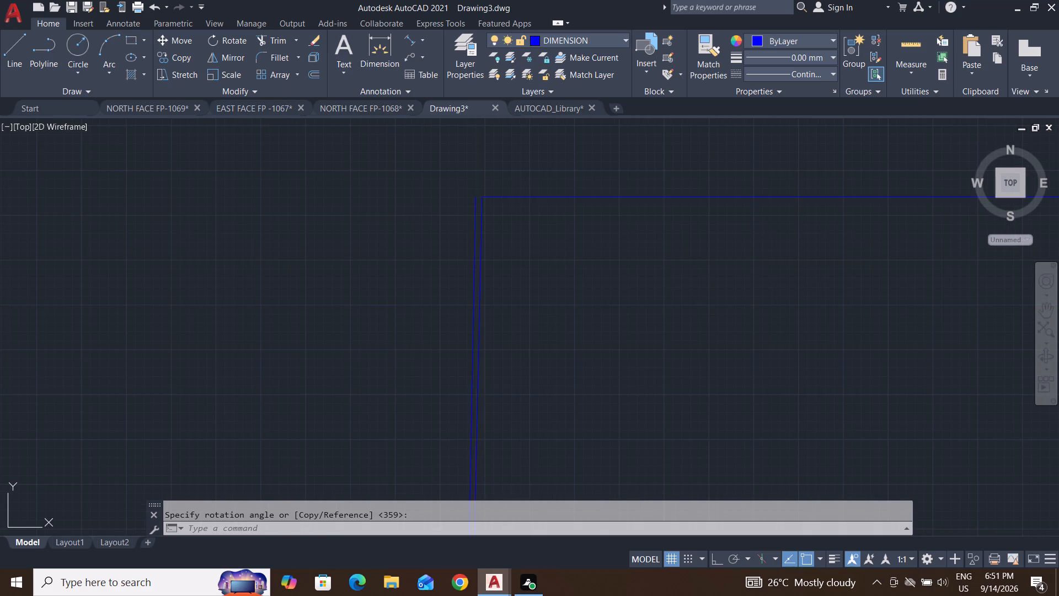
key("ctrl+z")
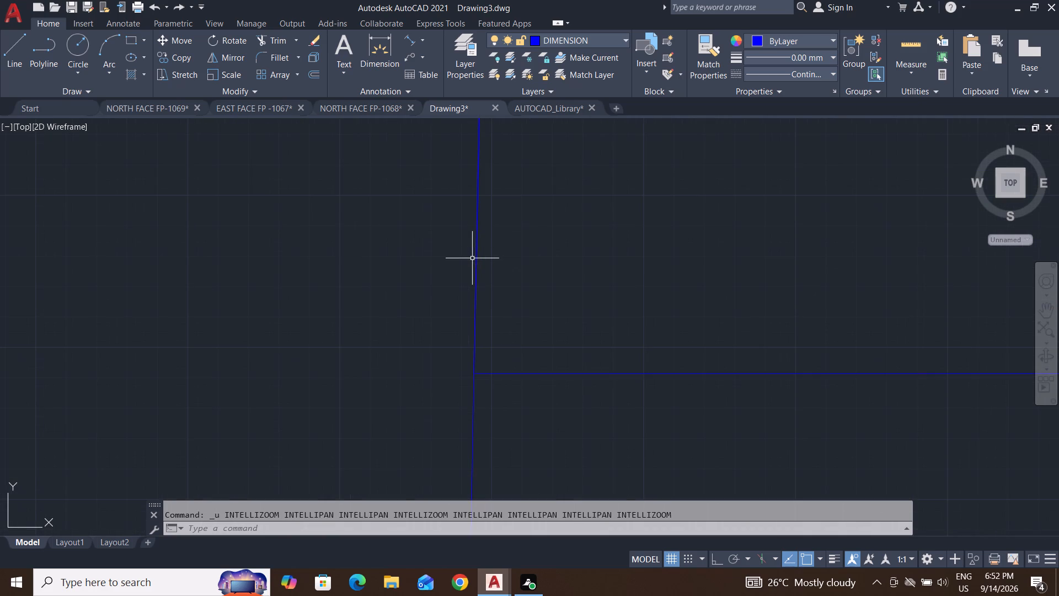
Stretch the slanted west line's upper end onto the west end of the plot outline's north side.
scroll(479, 341, "down", 16)
scroll(492, 222, "up", 2)
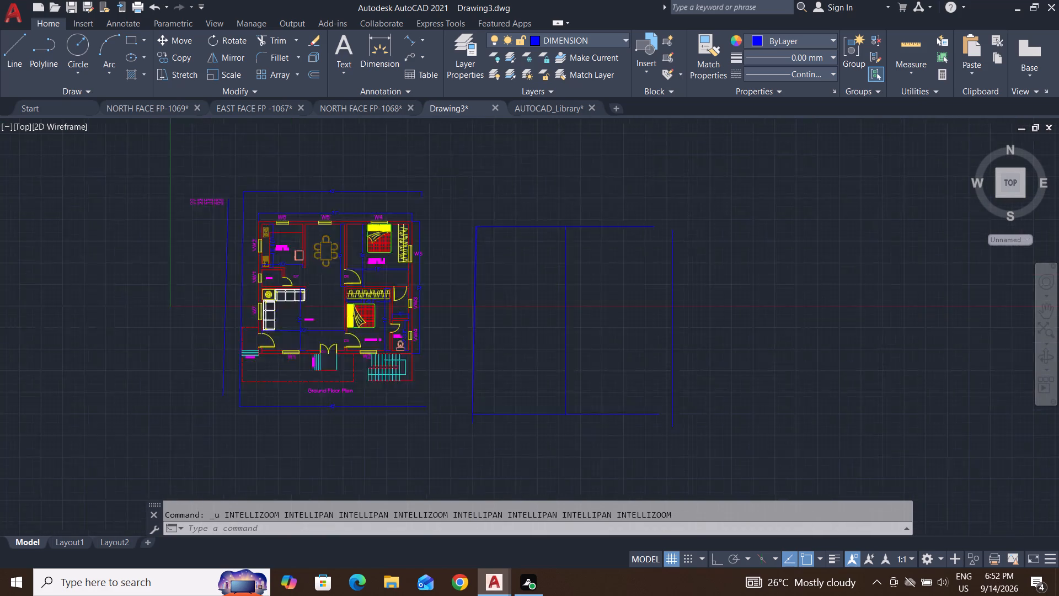
scroll(492, 222, "up", 3)
scroll(396, 250, "up", 3)
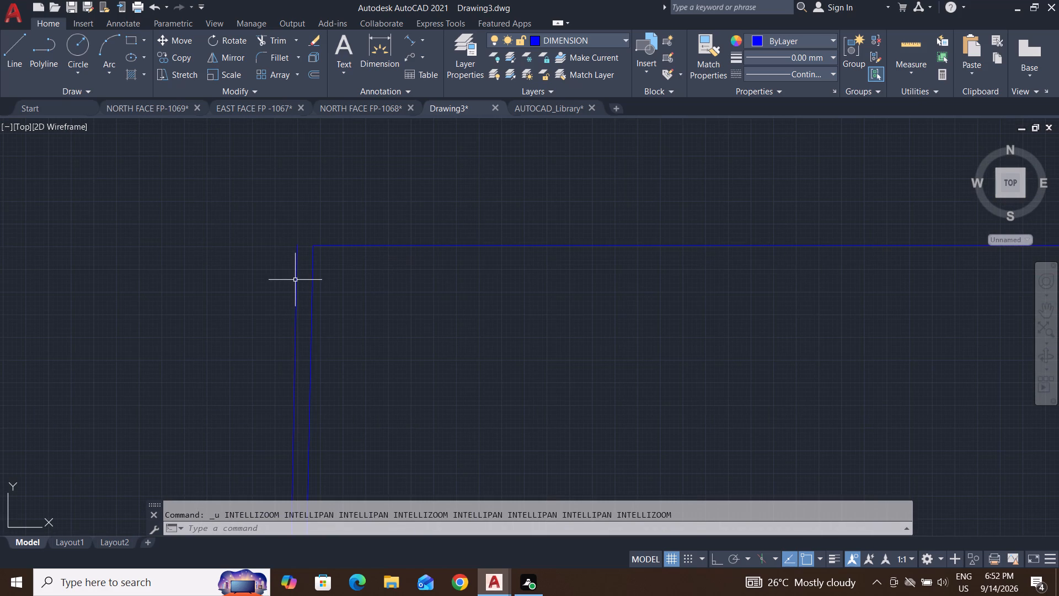
left_click(296, 280)
left_click(296, 246)
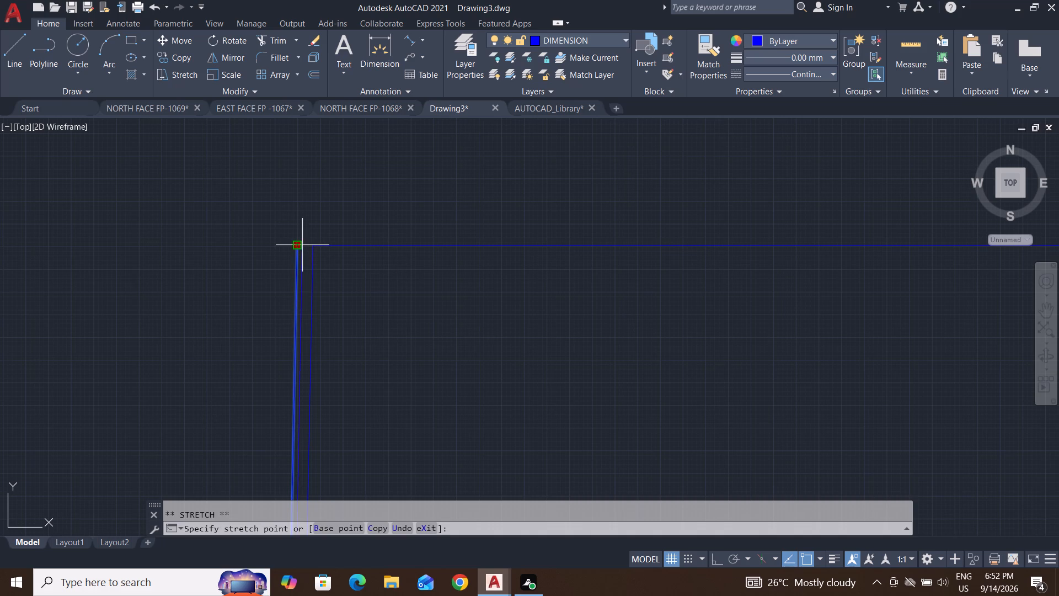
left_click(313, 248)
scroll(377, 345, "down", 5)
middle_click_drag(395, 427, 458, 236)
scroll(429, 348, "down", 4)
middle_click_drag(450, 403, 483, 252)
scroll(461, 337, "up", 3)
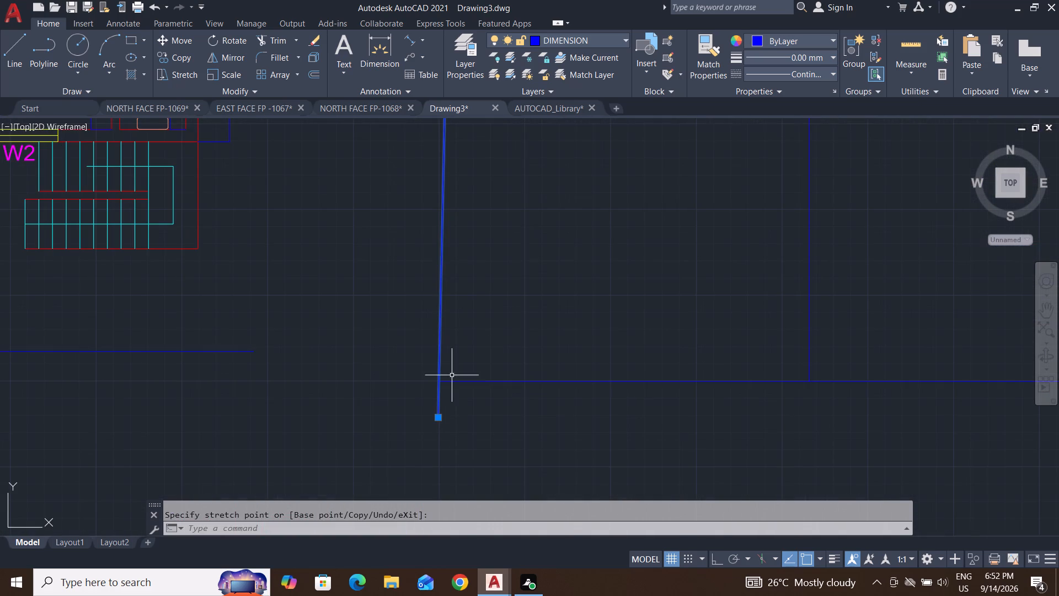
key("Escape")
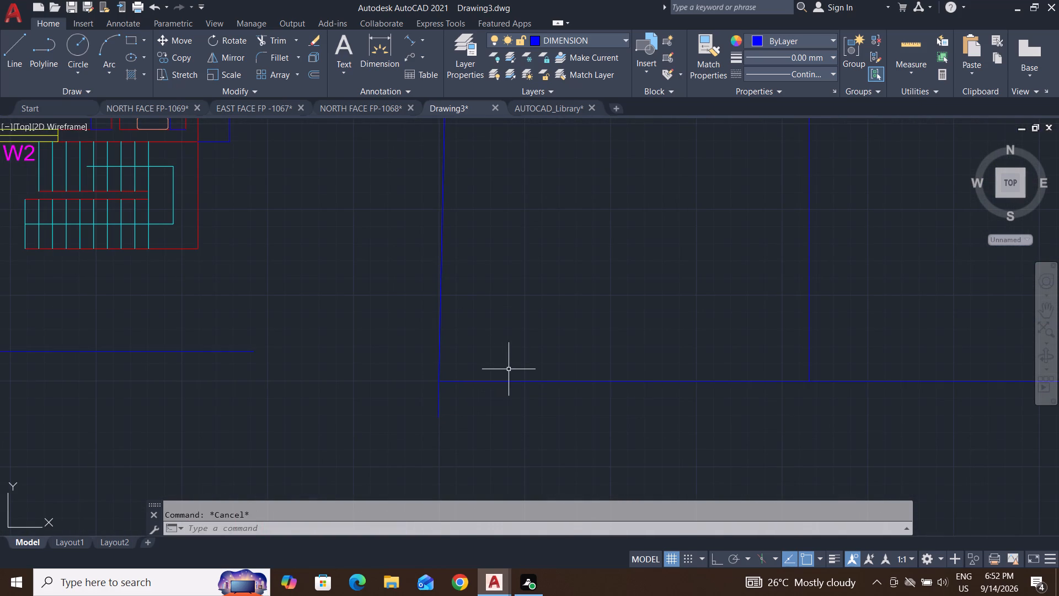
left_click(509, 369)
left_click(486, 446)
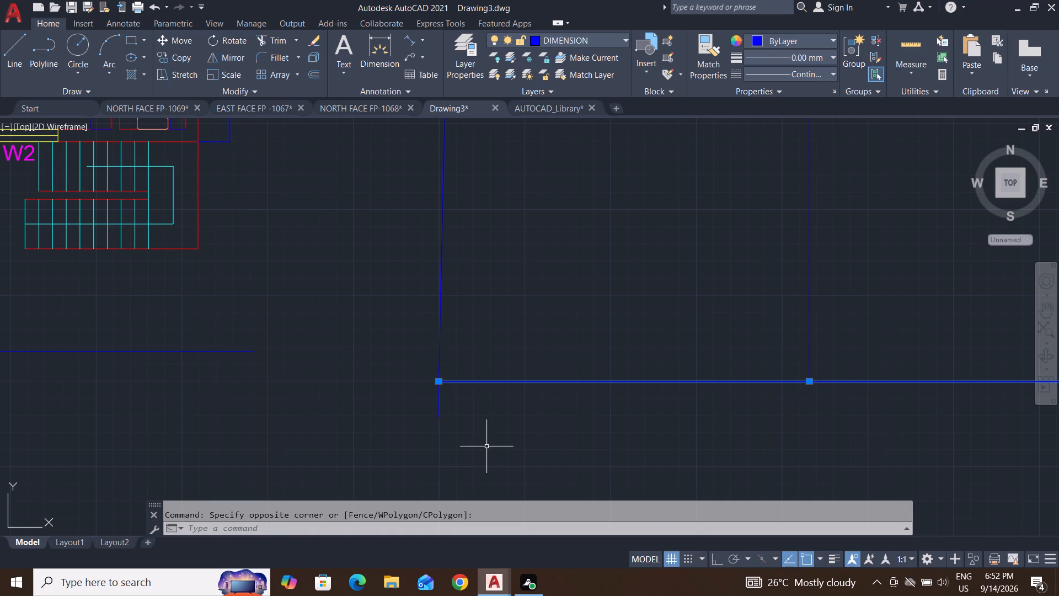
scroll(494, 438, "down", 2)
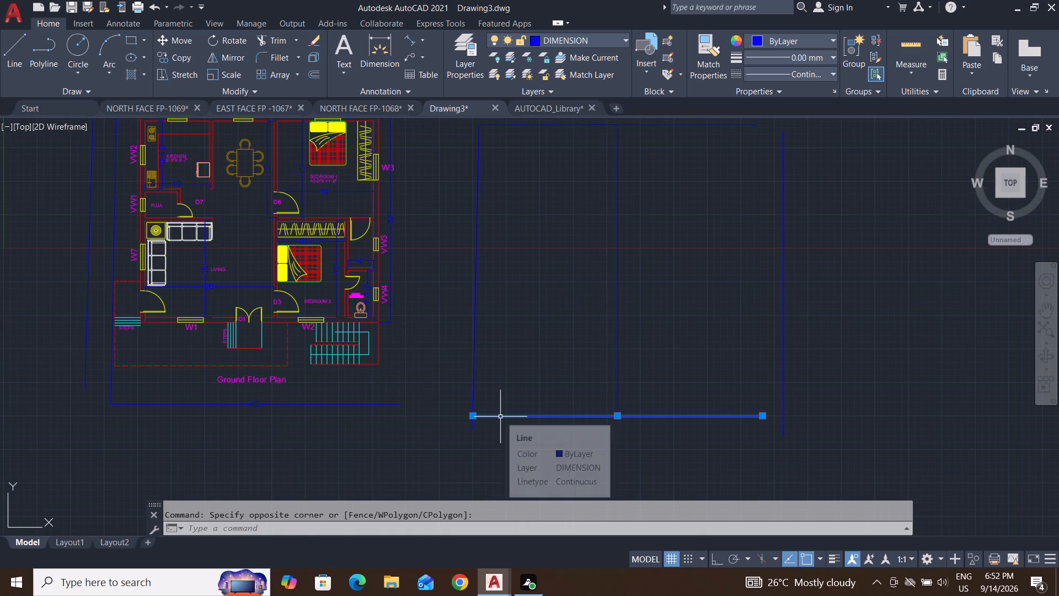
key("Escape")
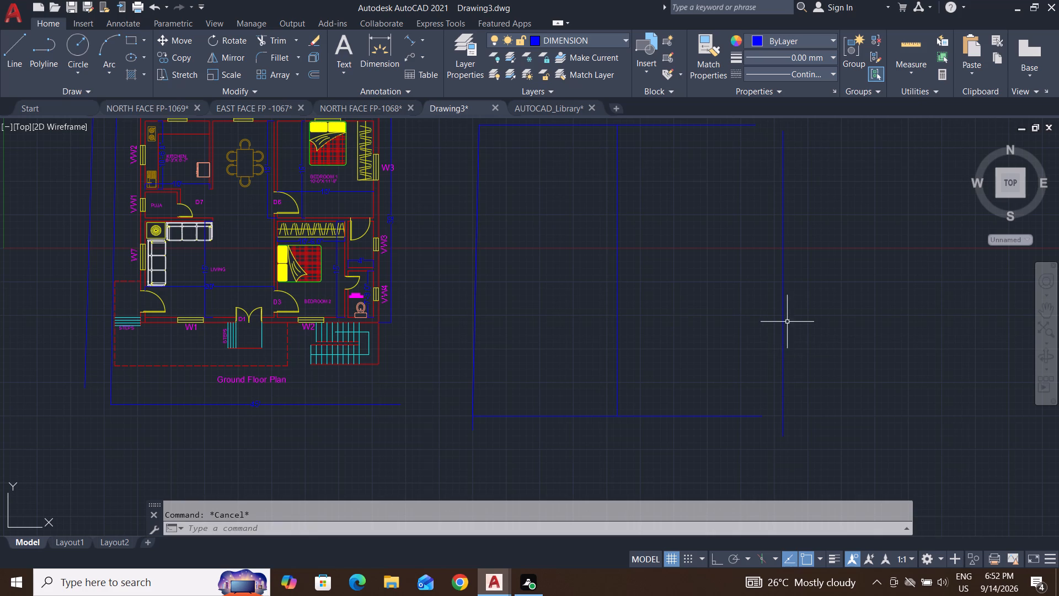
Delete the loose vertical line just east of the plot outline.
middle_click_drag(749, 359, 648, 432)
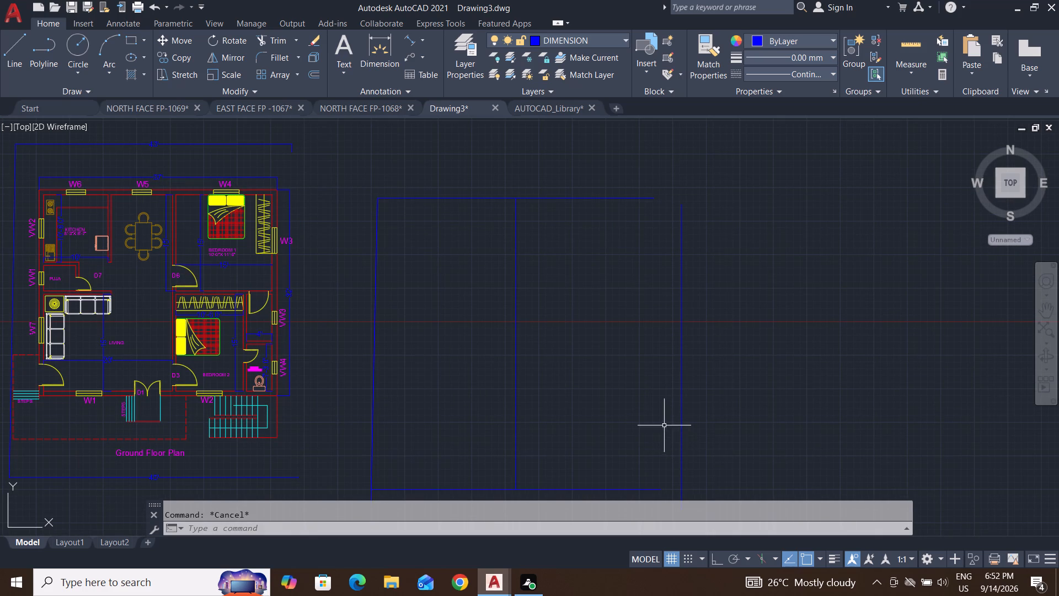
scroll(579, 361, "down", 2)
middle_click_drag(579, 361, 576, 292)
left_click_drag(630, 275, 627, 285)
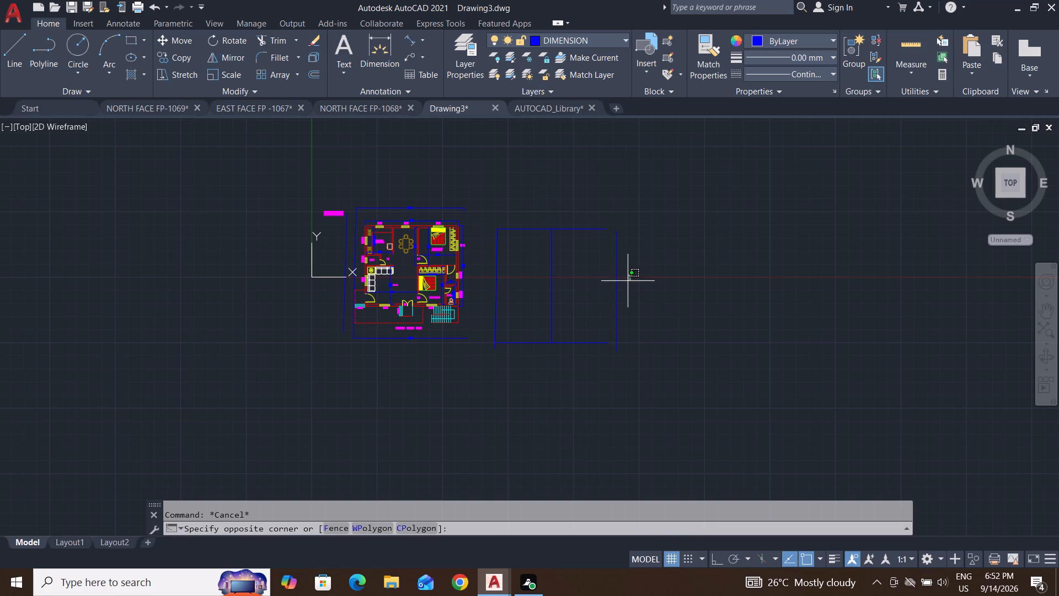
left_click(604, 332)
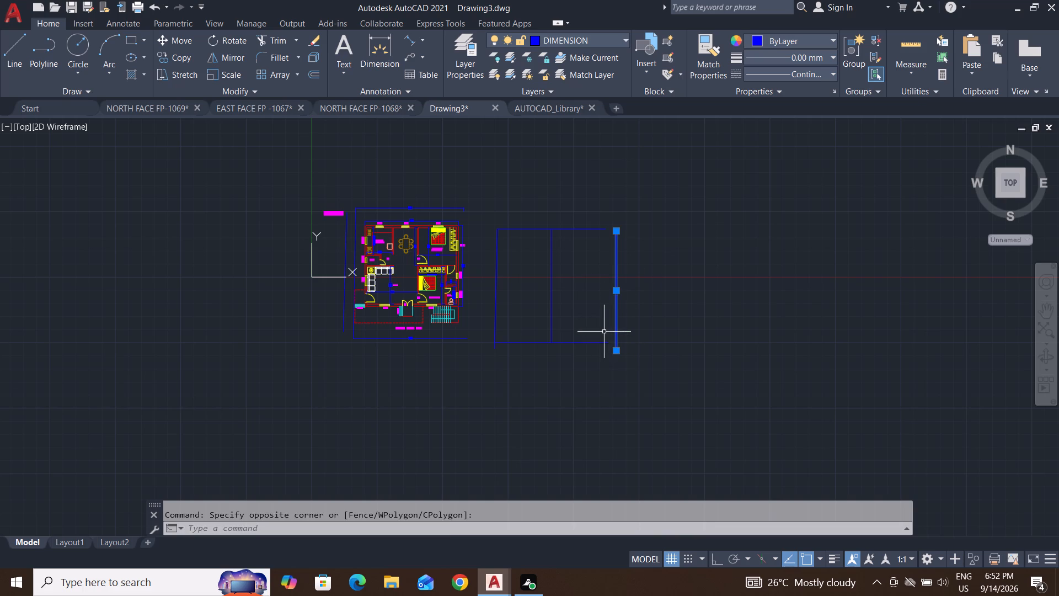
key("Delete")
Mirror the slanted west side lines across the outline's vertical centre line with Ortho on, keeping the originals.
left_click(518, 279)
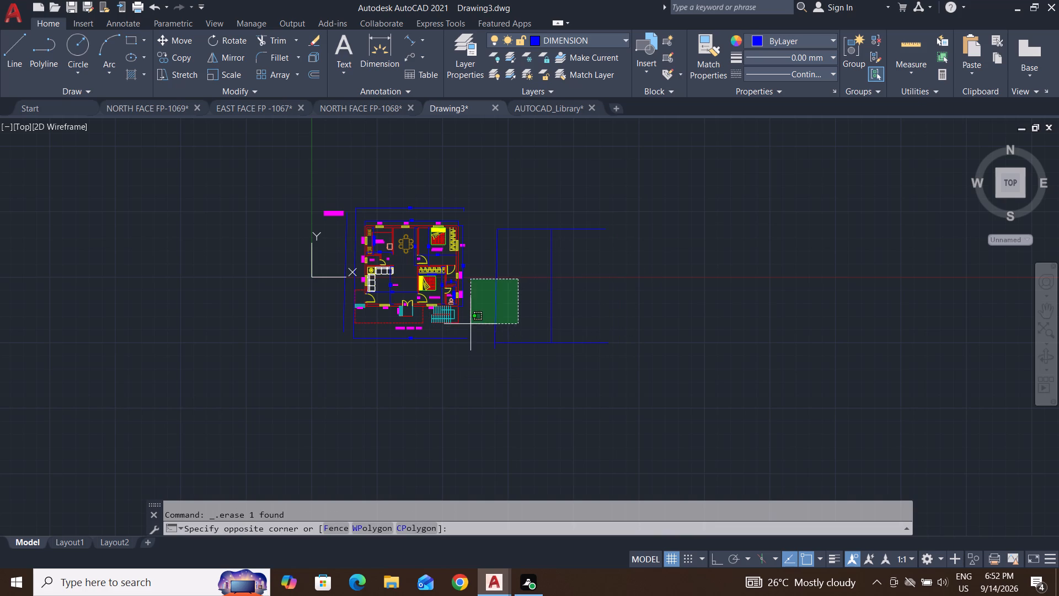
left_click(476, 306)
type("MI")
key("Return")
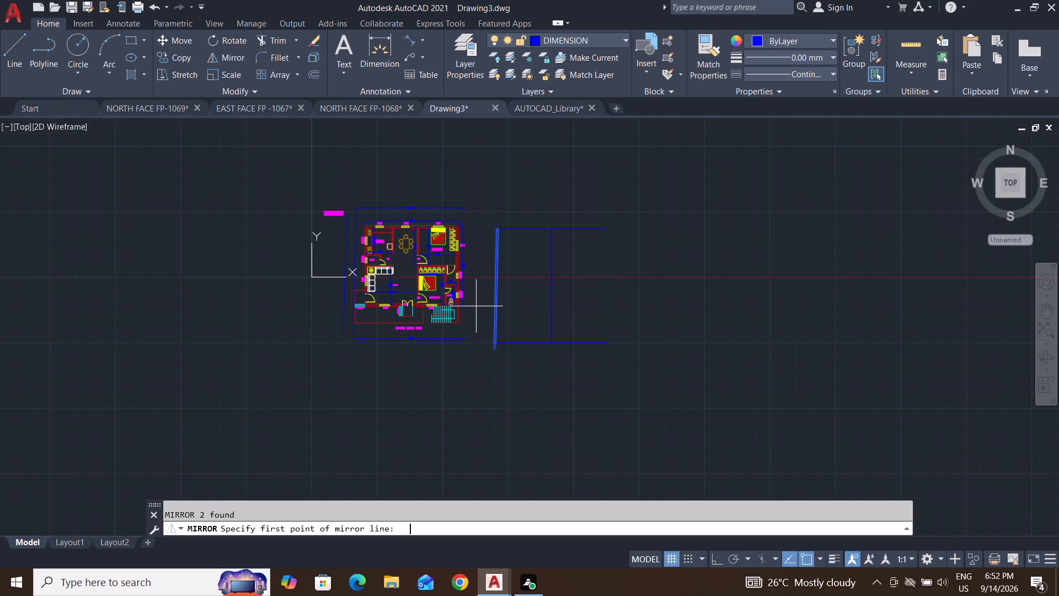
left_click(552, 227)
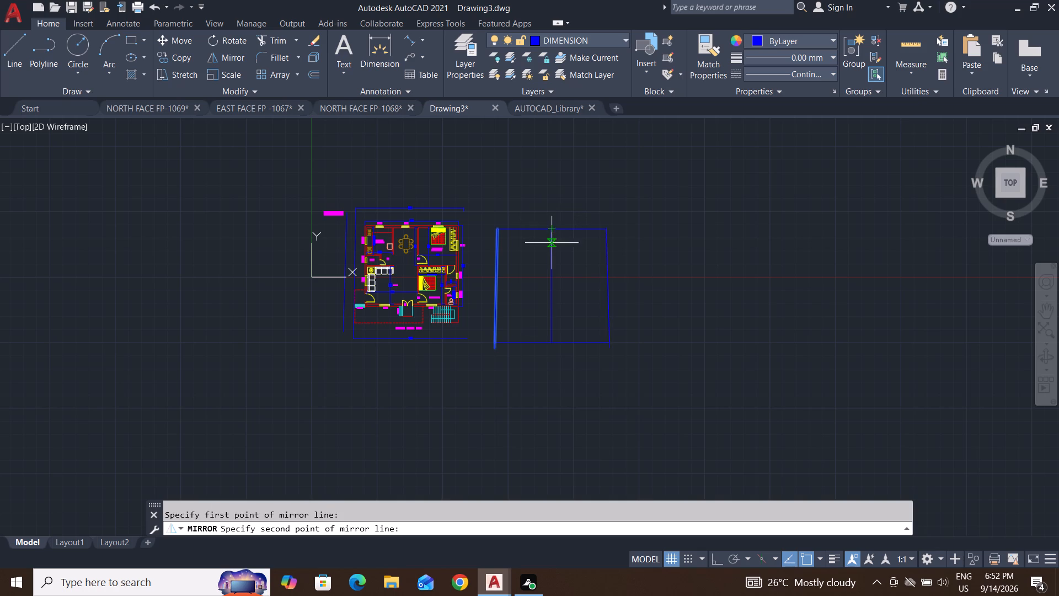
left_click(718, 558)
left_click(549, 416)
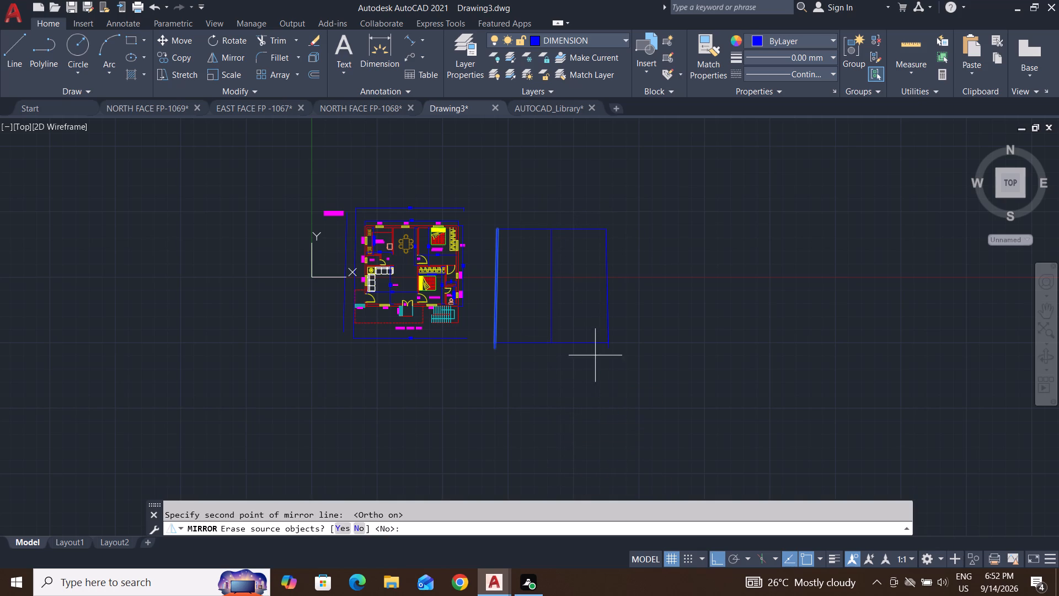
key("Return")
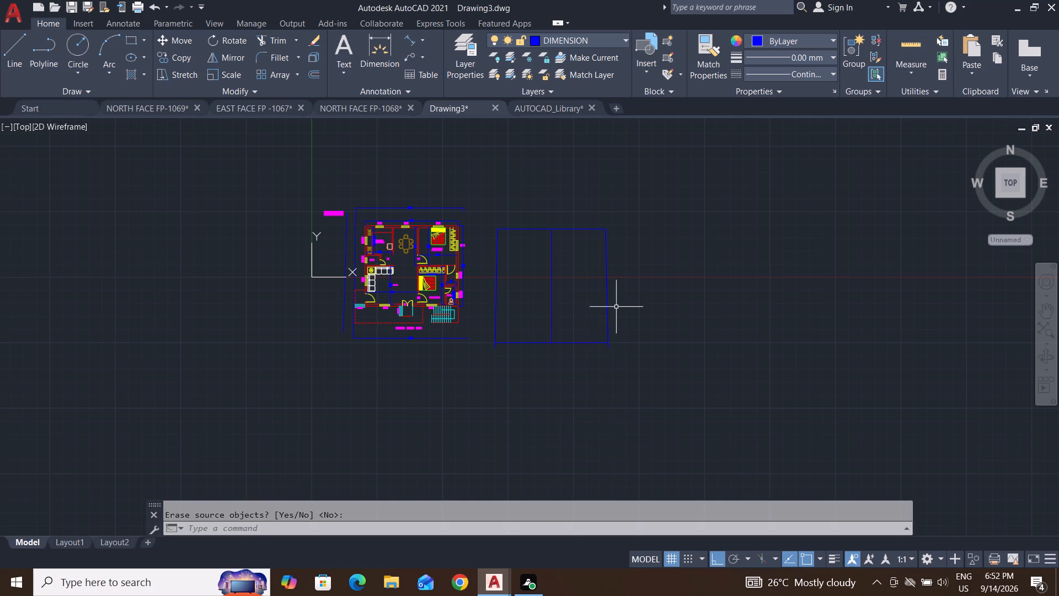
On the WALL layer with Ortho off, draw a 47'5" line from the outline's northeast corner down its slanted east side.
left_click(600, 38)
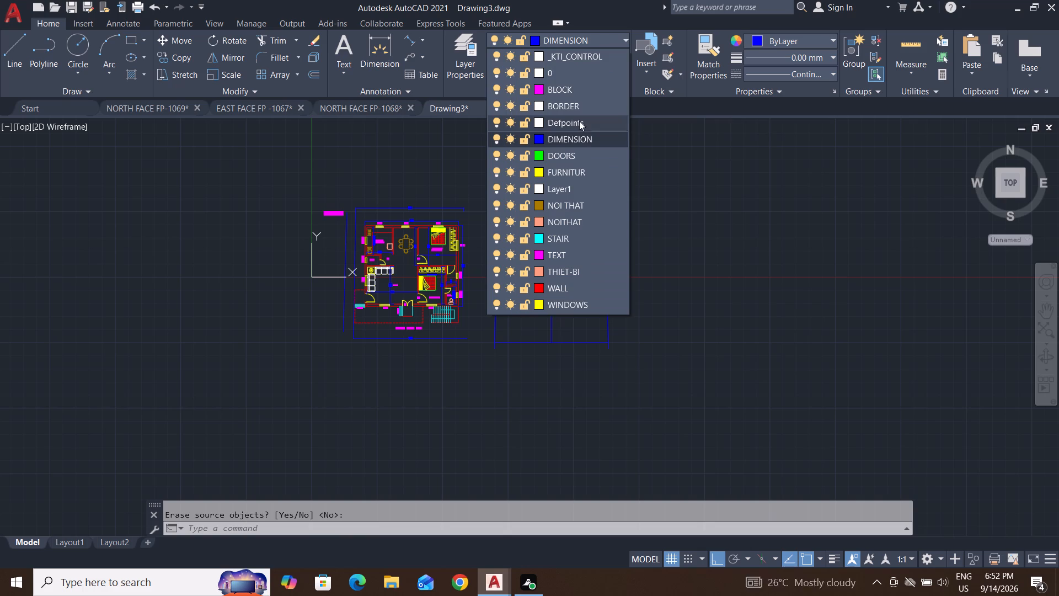
left_click(559, 286)
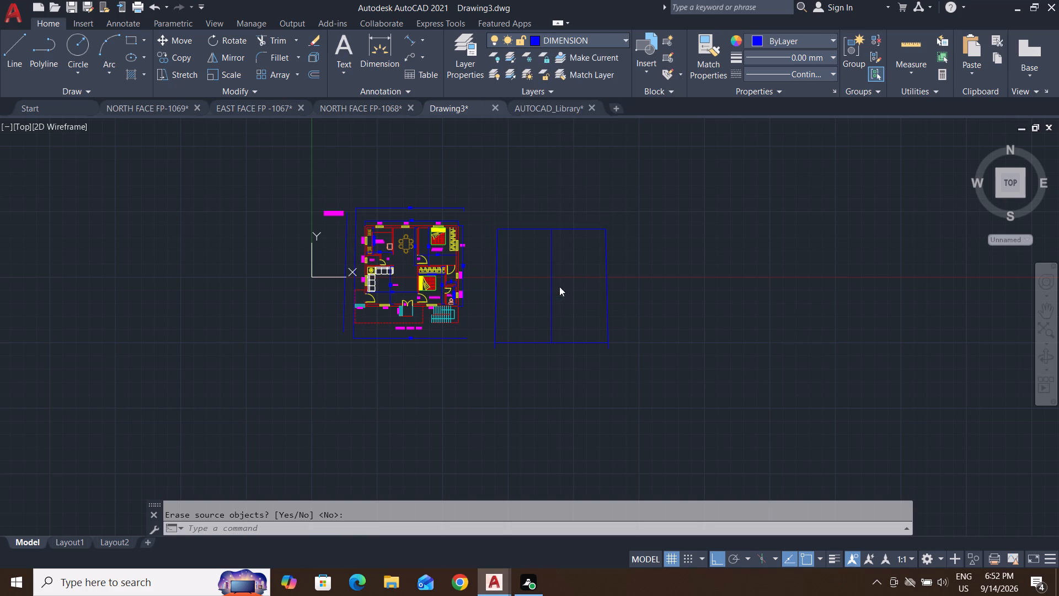
left_click(7, 54)
scroll(628, 260, "up", 3)
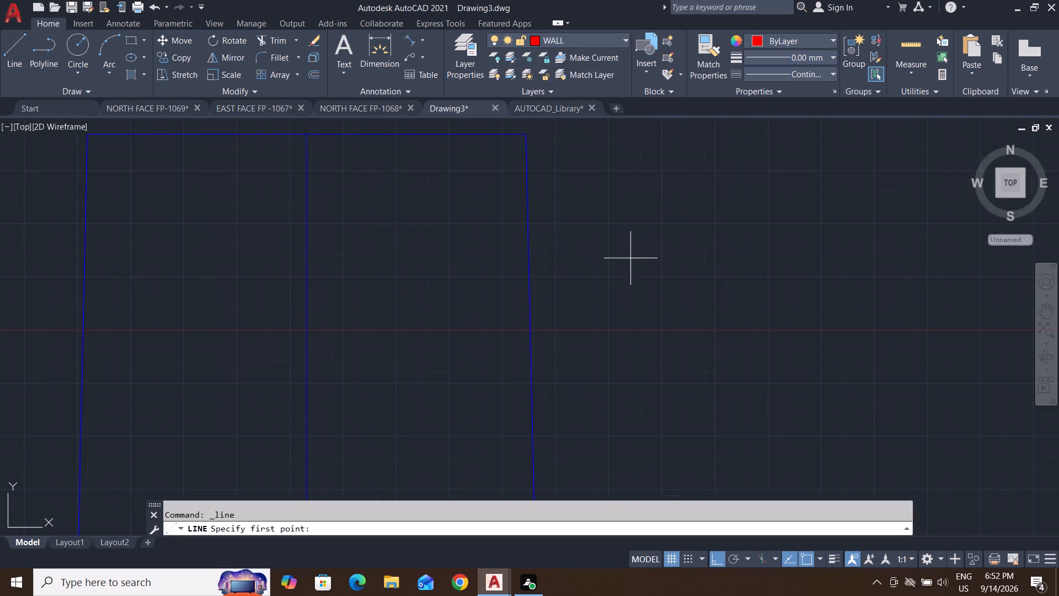
middle_click_drag(514, 190, 525, 219)
left_click(536, 166)
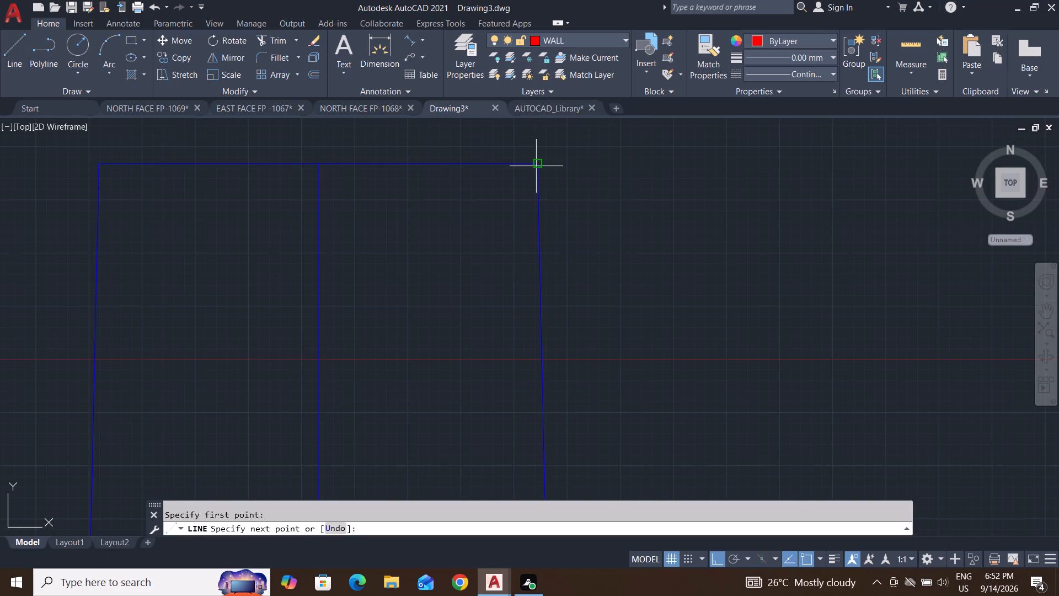
middle_click_drag(565, 374, 590, 173)
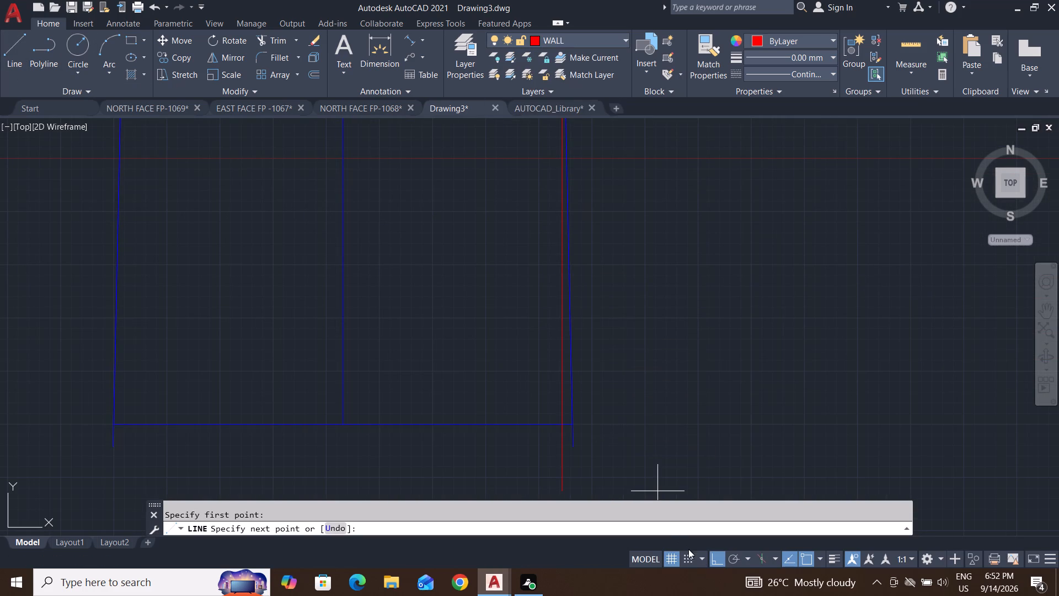
left_click(719, 562)
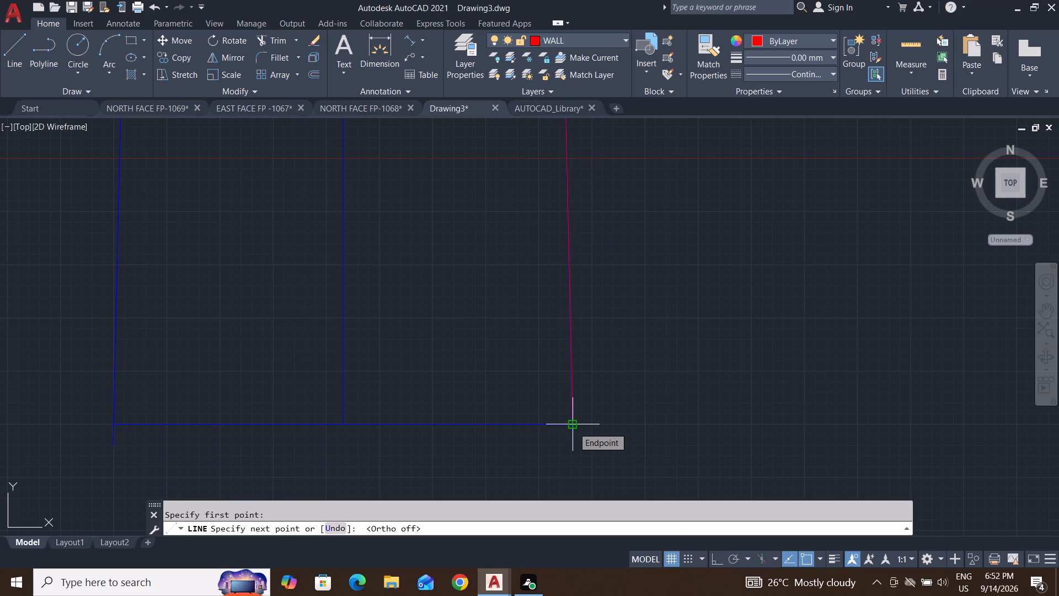
type("47")
key("apostrophe")
key("5")
key("shift+quotedbl")
key("Return")
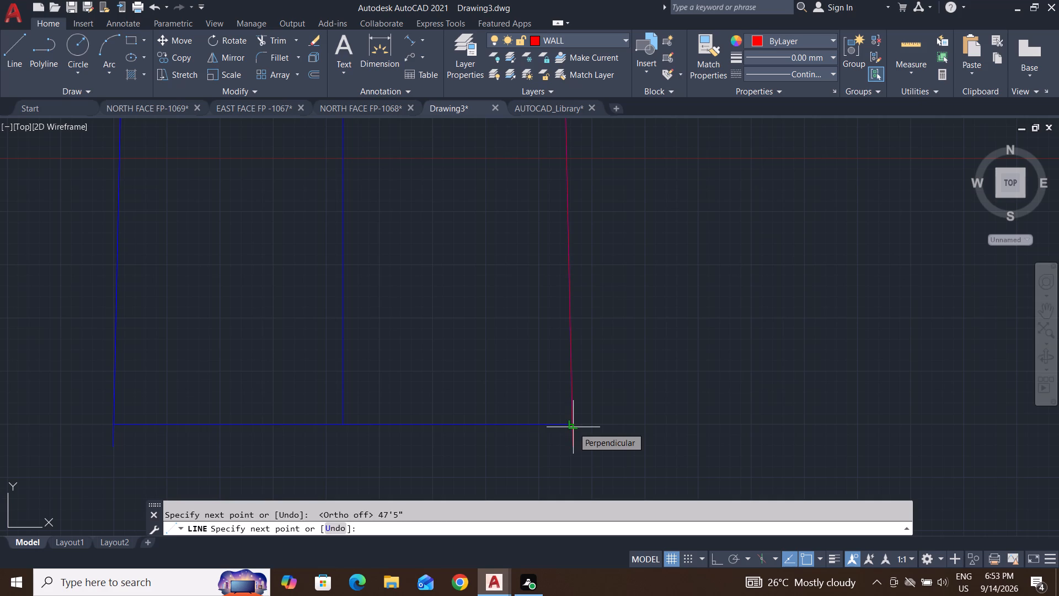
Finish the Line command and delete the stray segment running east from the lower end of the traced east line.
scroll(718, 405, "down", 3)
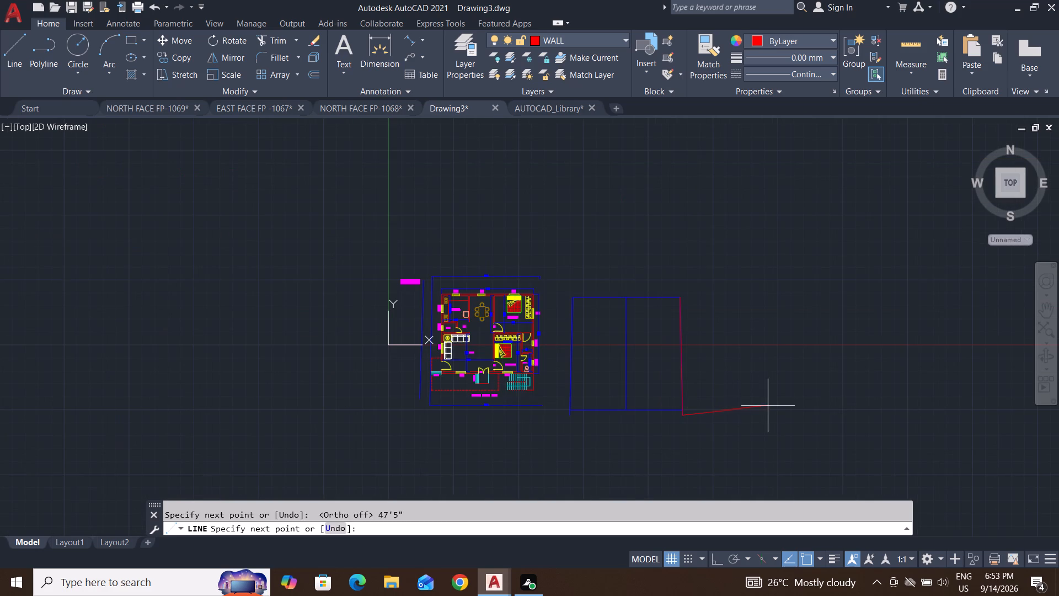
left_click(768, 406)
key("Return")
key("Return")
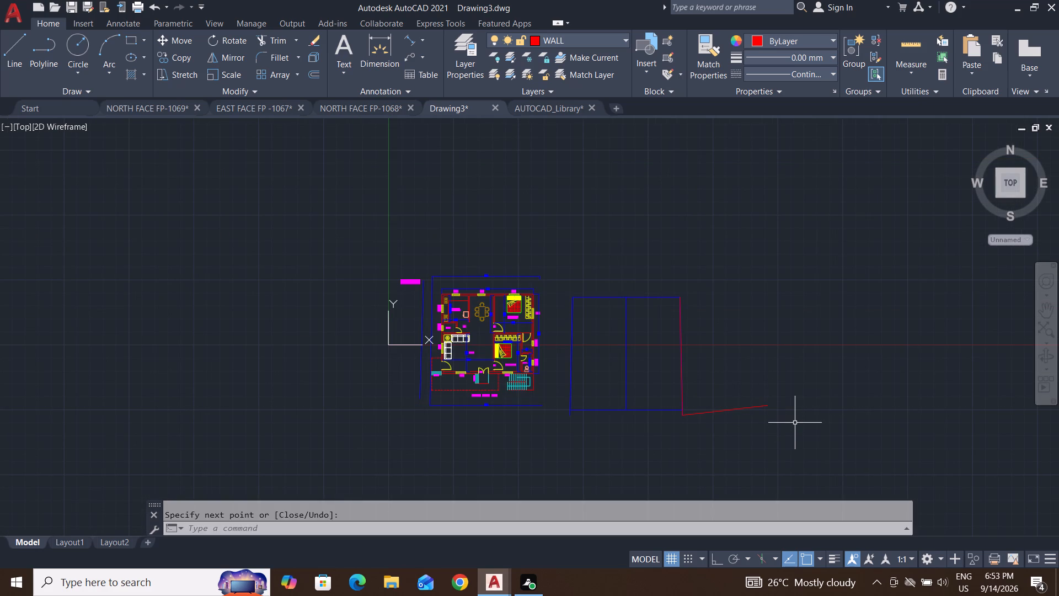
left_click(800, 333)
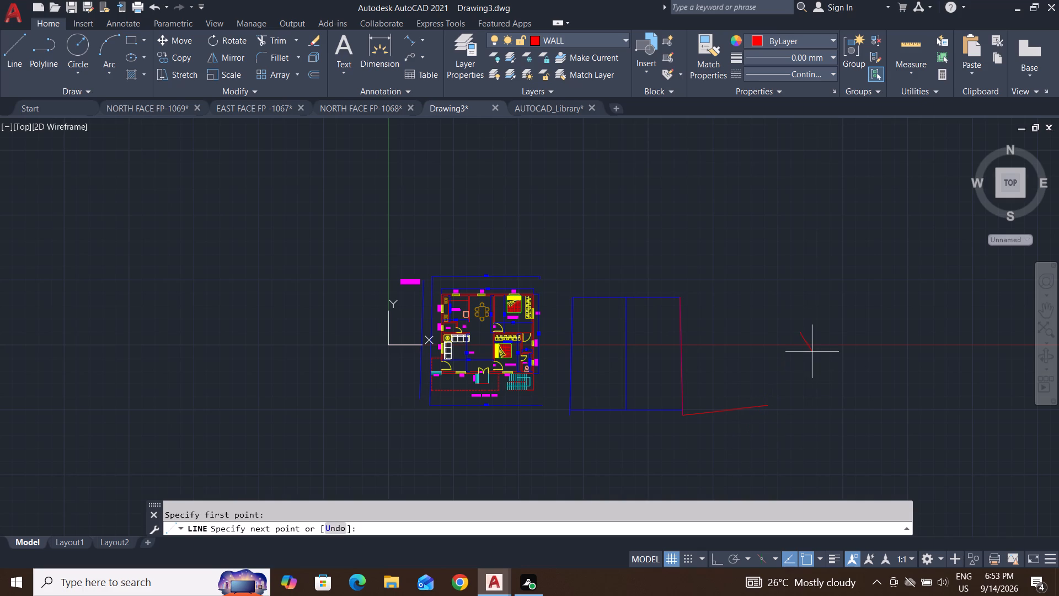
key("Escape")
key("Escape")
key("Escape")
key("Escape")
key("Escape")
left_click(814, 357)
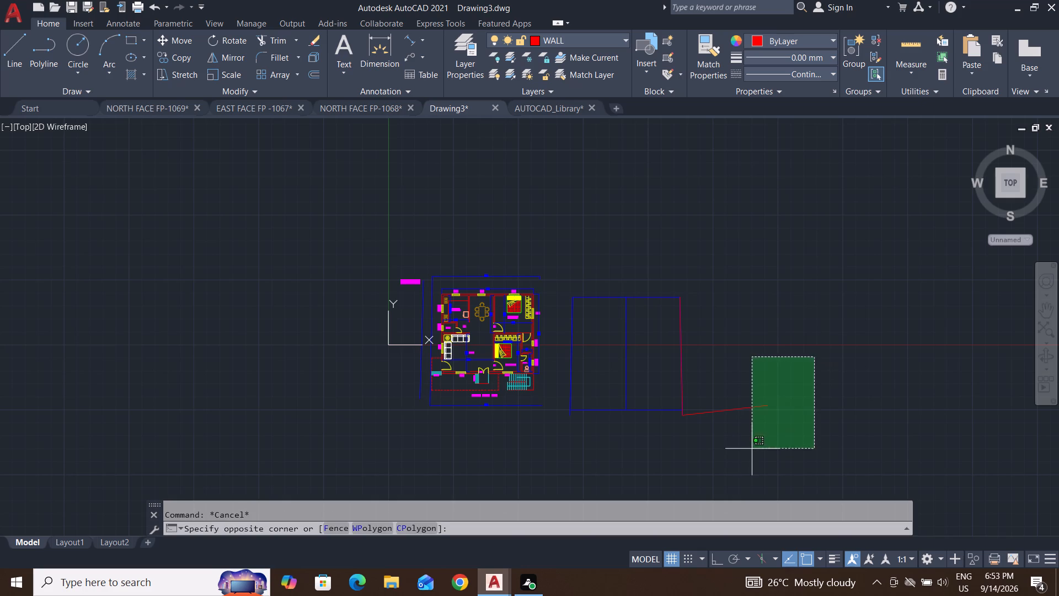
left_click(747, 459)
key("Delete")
Check the traced east line's length with an aligned dimension preview, without placing the dimension.
middle_click_drag(725, 344, 703, 315)
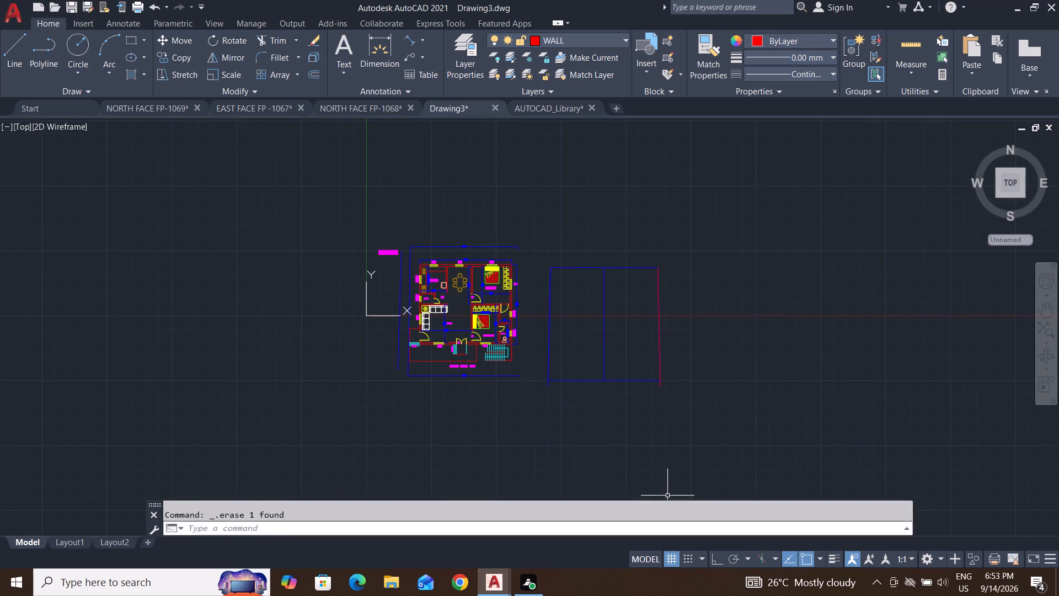
scroll(670, 308, "up", 2)
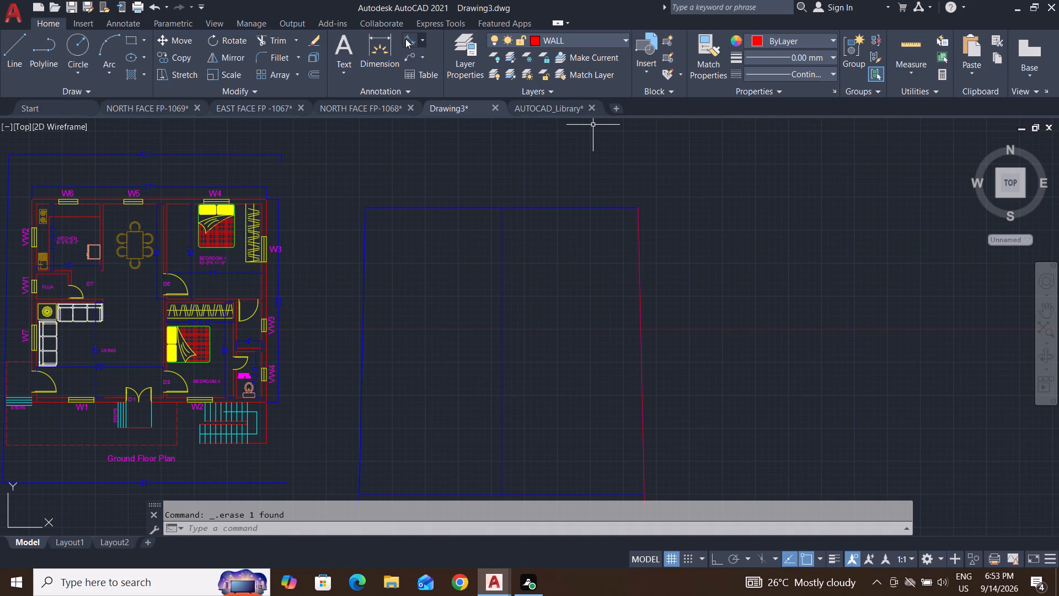
left_click(422, 37)
left_click(431, 63)
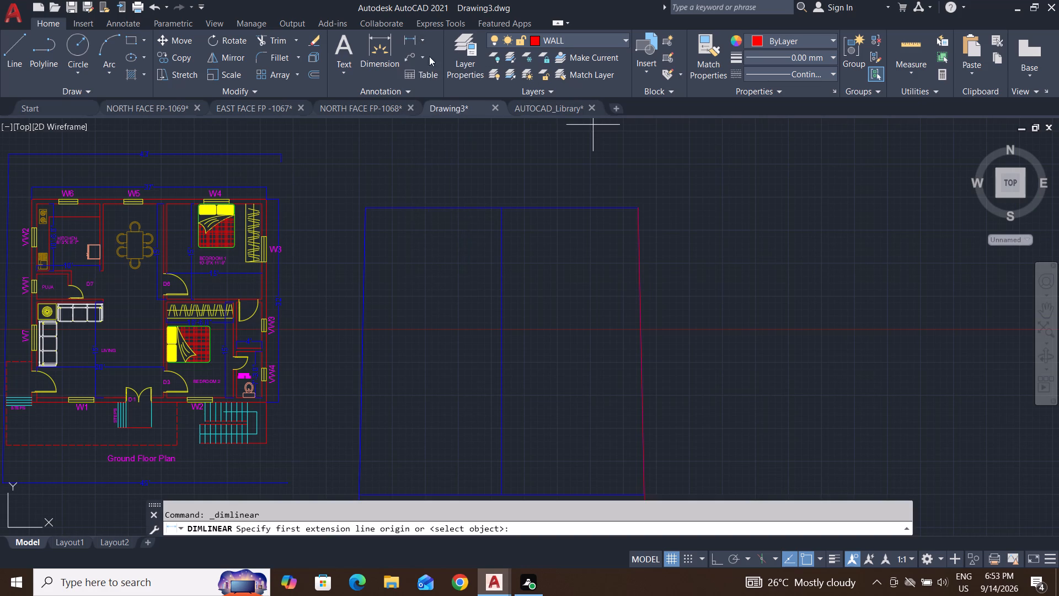
left_click(387, 41)
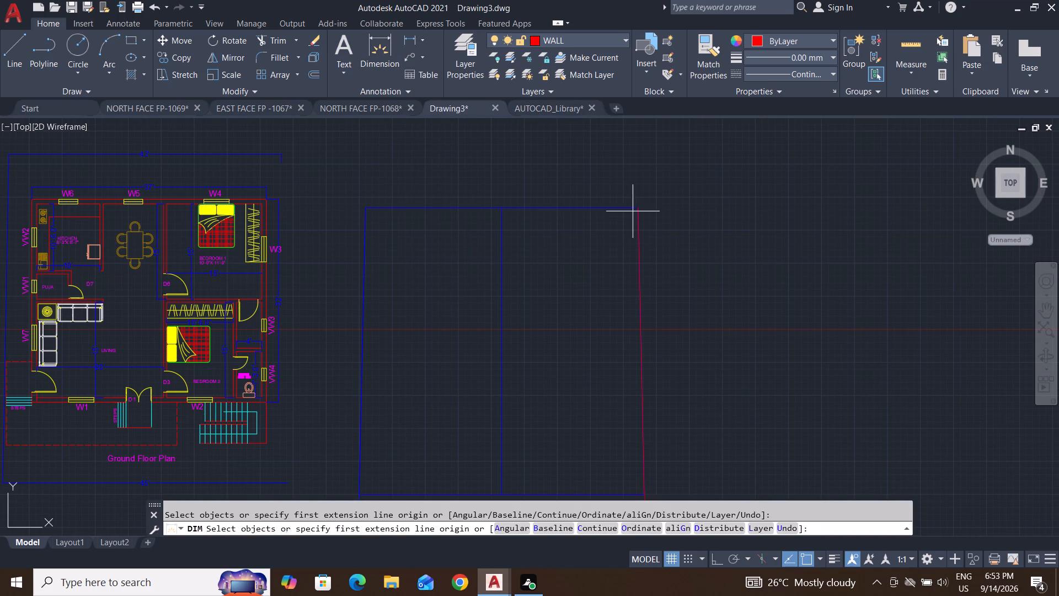
left_click(641, 208)
scroll(641, 208, "down", 4)
scroll(643, 265, "up", 4)
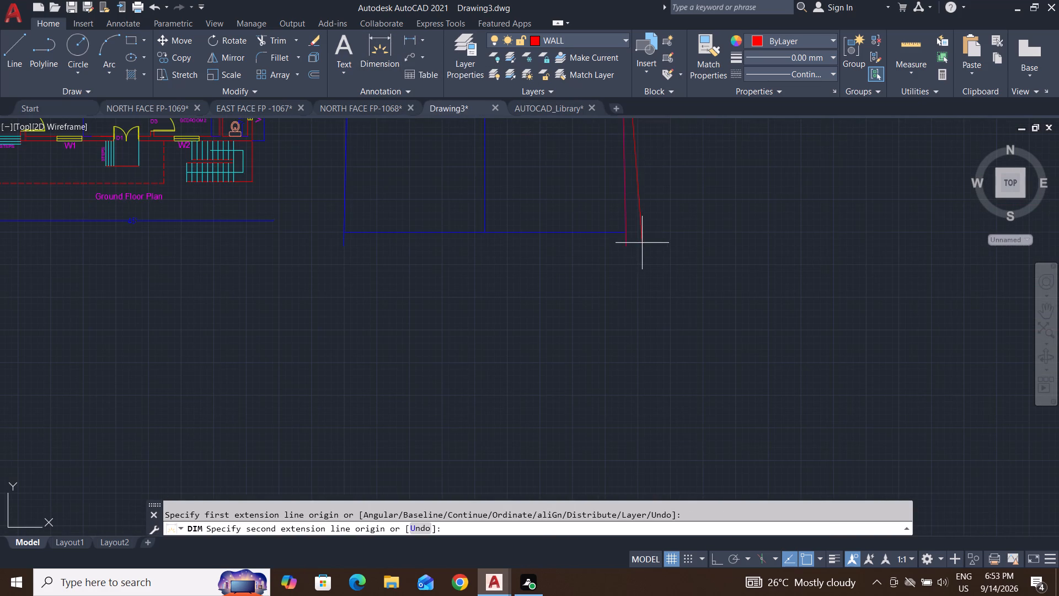
left_click(625, 246)
scroll(635, 251, "down", 3)
scroll(656, 170, "up", 3)
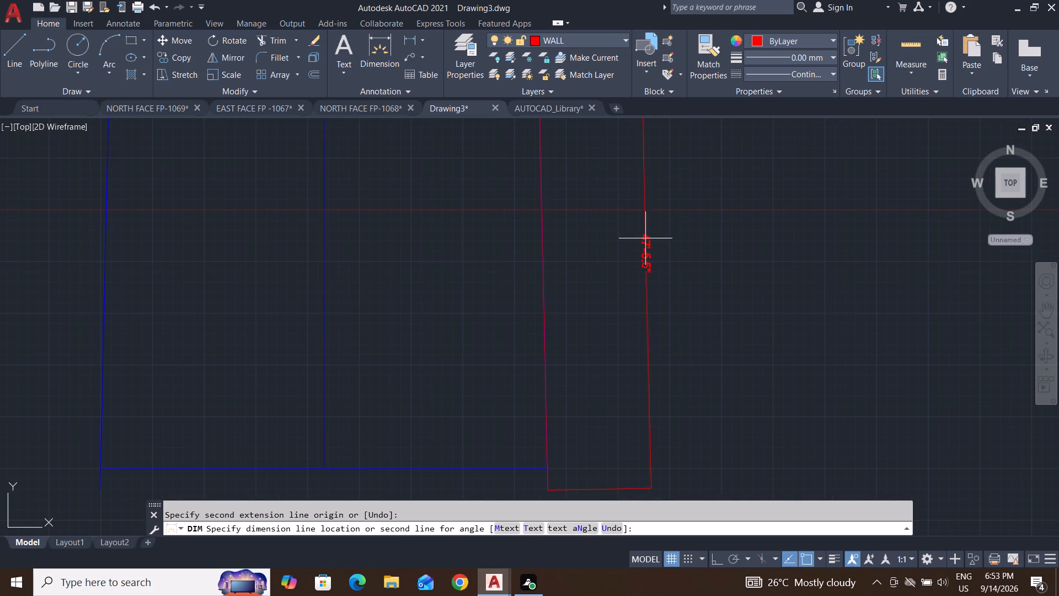
key("Escape")
key("Escape")
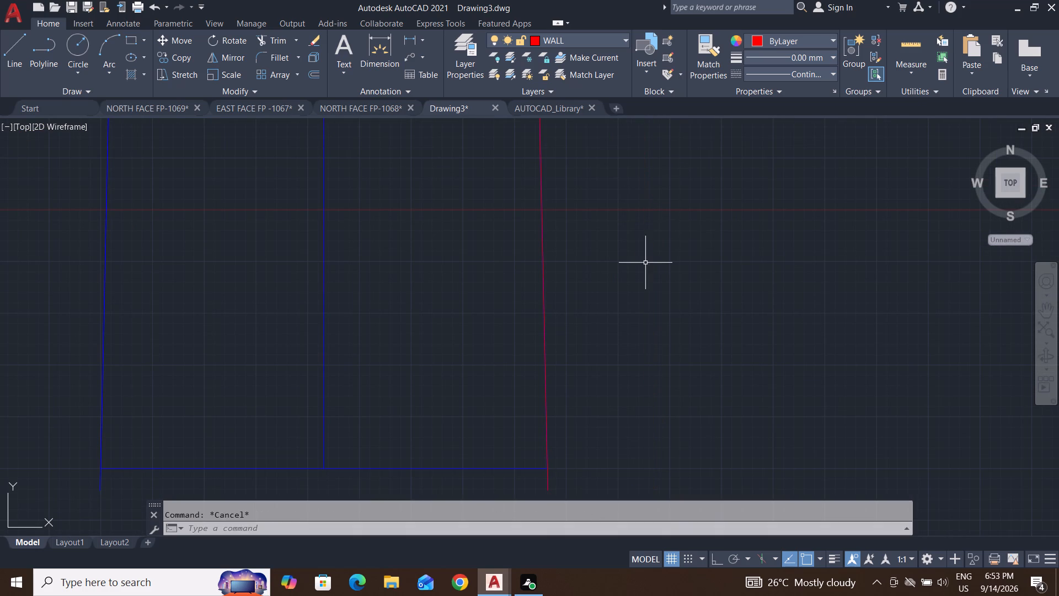
key("Escape")
Stretch the traced east line's lower end slightly up along the slant, to about 46'-8.5" vertically.
left_click(543, 287)
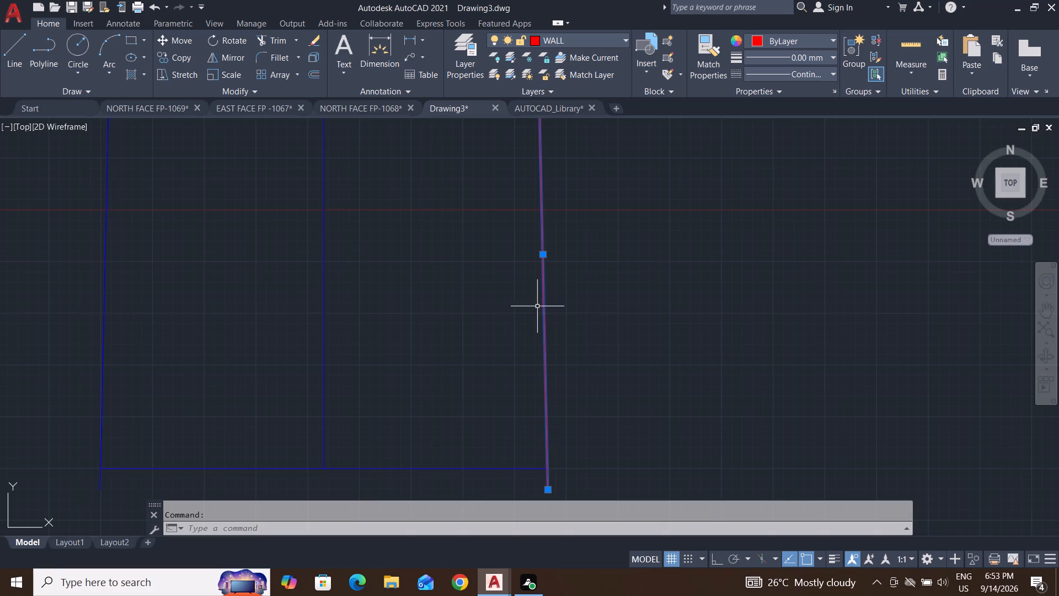
scroll(537, 306, "down", 4)
scroll(537, 306, "up", 3)
scroll(533, 444, "up", 3)
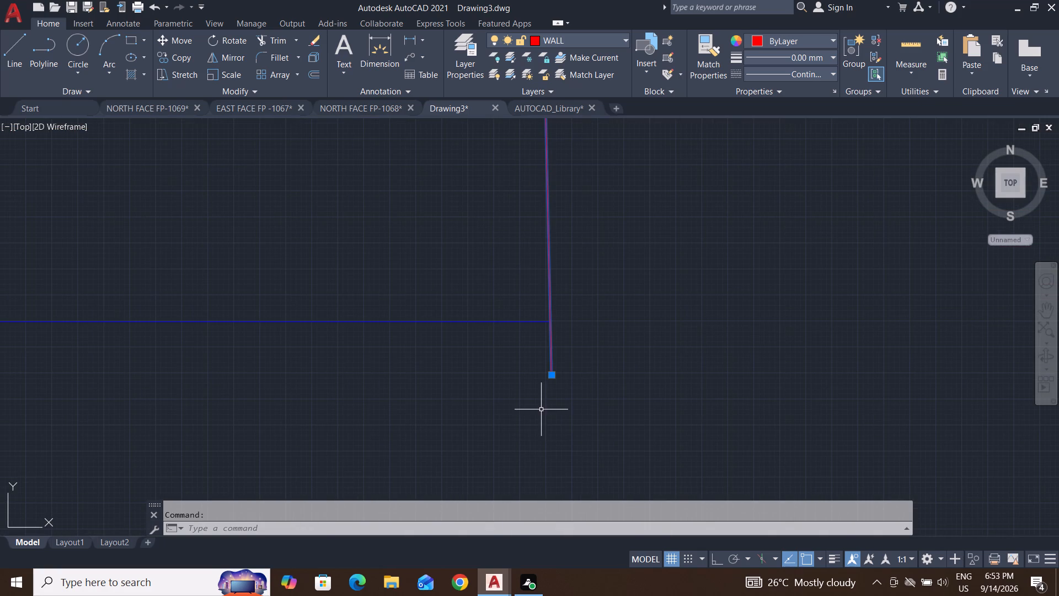
left_click(552, 377)
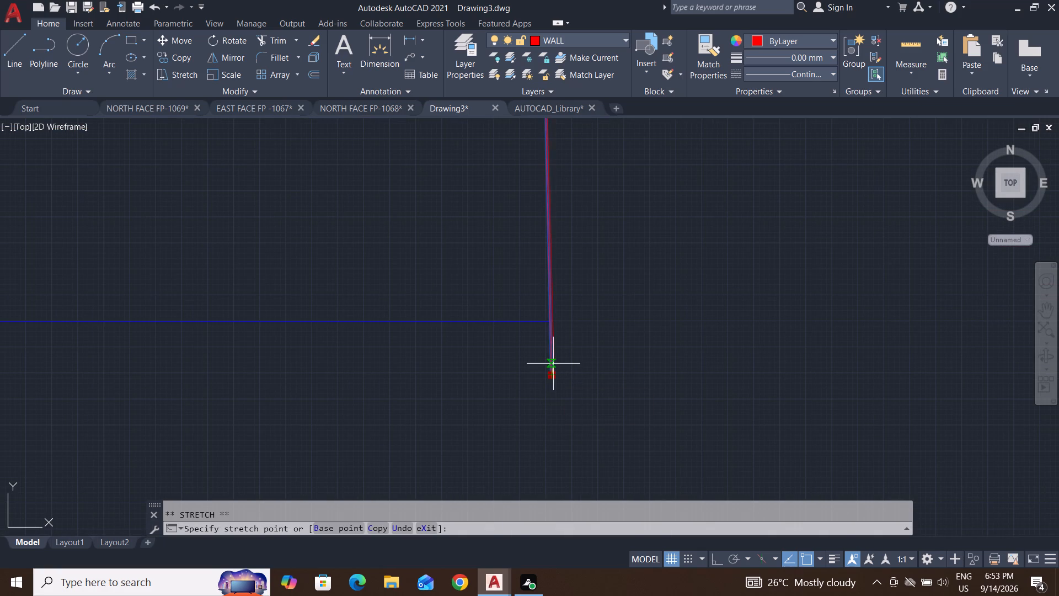
left_click(553, 358)
scroll(592, 405, "down", 2)
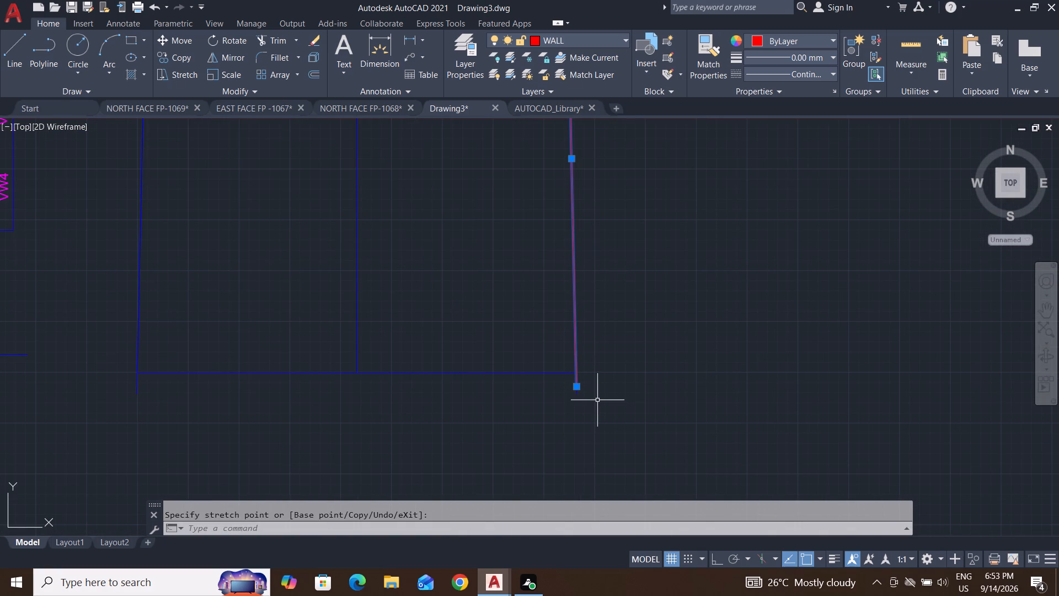
key("Escape")
key("Escape")
key("Escape")
Check the shortened east line's vertical extent with a linear dimension preview, without placing the dimension.
scroll(597, 400, "down", 3)
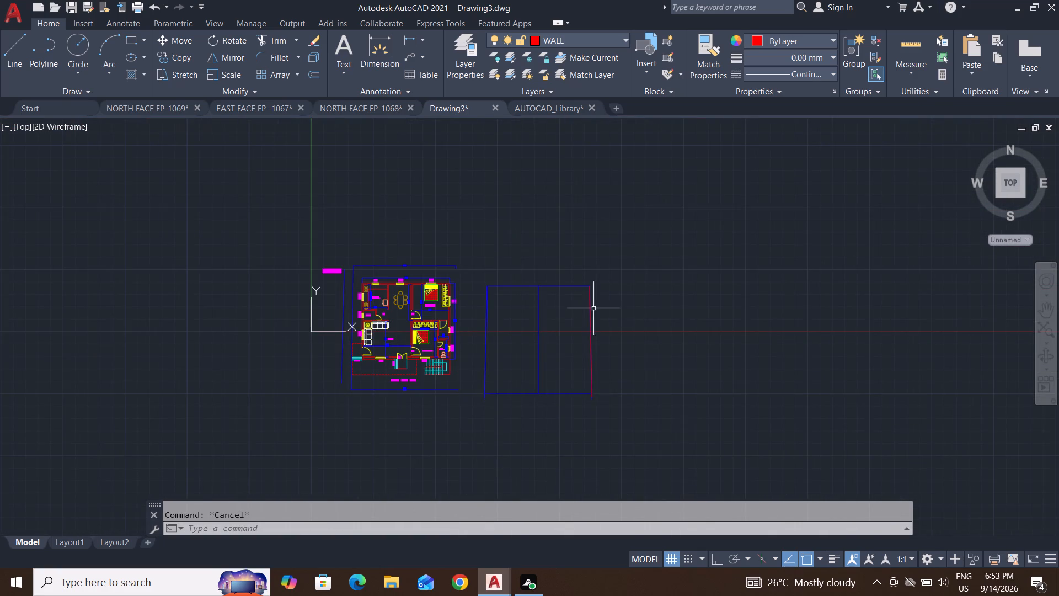
scroll(582, 291, "up", 4)
left_click(404, 41)
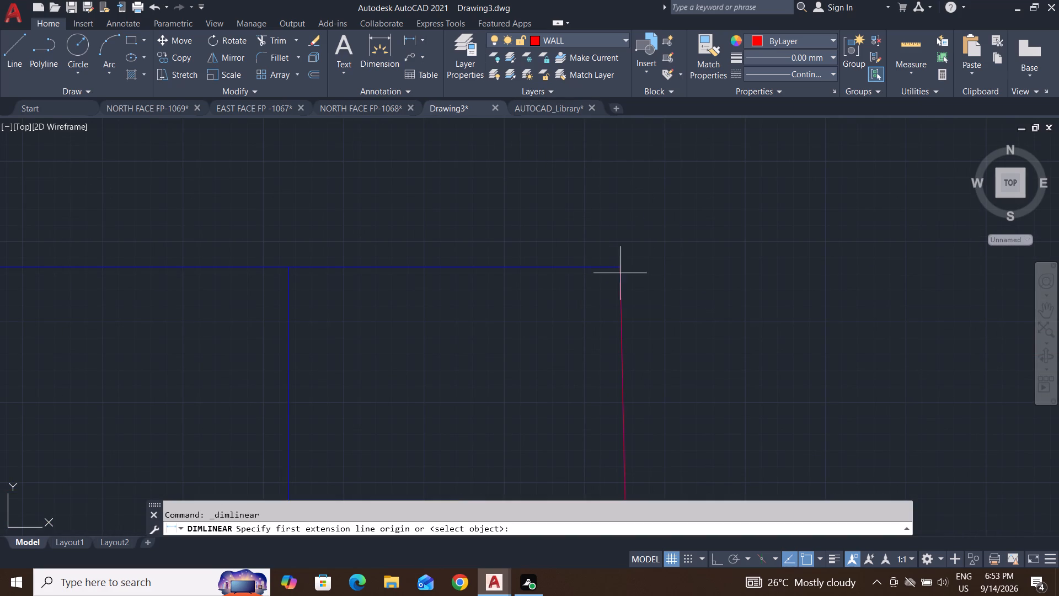
left_click(621, 269)
scroll(621, 269, "down", 5)
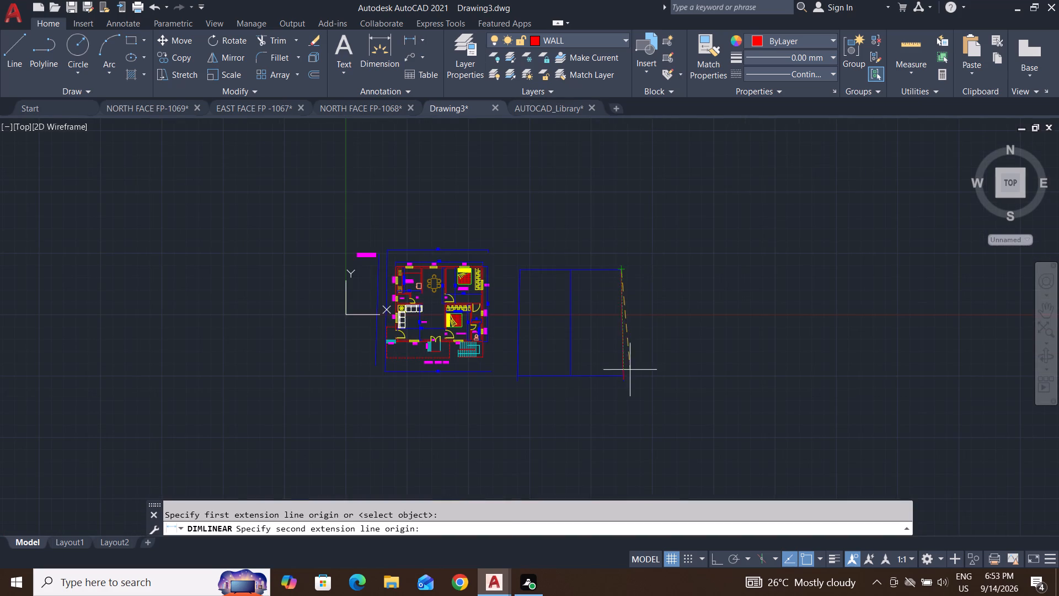
scroll(626, 386, "up", 4)
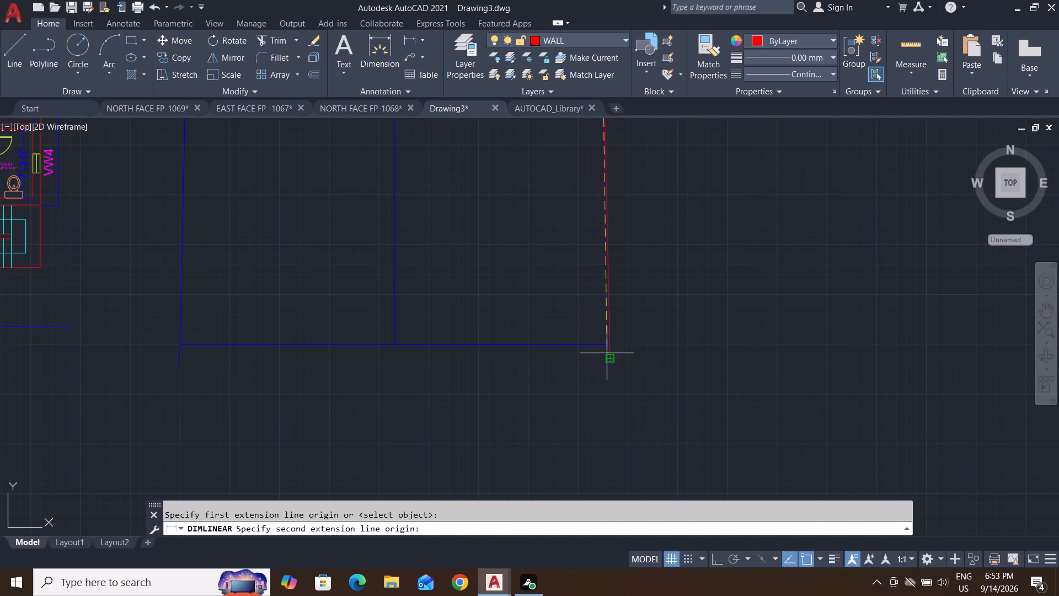
scroll(607, 353, "up", 4)
left_click(615, 393)
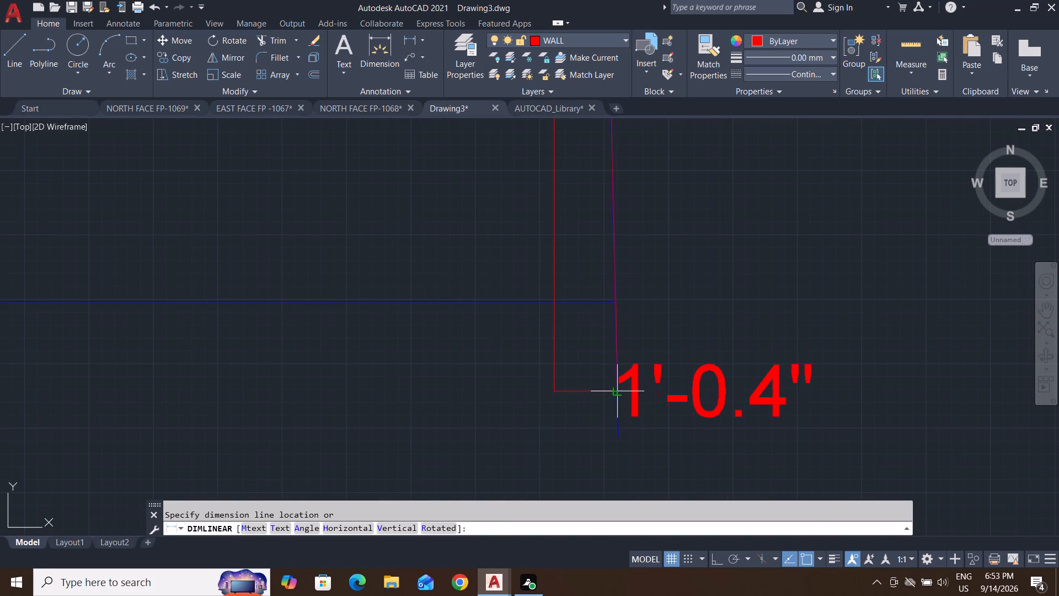
scroll(702, 360, "down", 3)
middle_click_drag(724, 251, 654, 428)
scroll(653, 418, "down", 2)
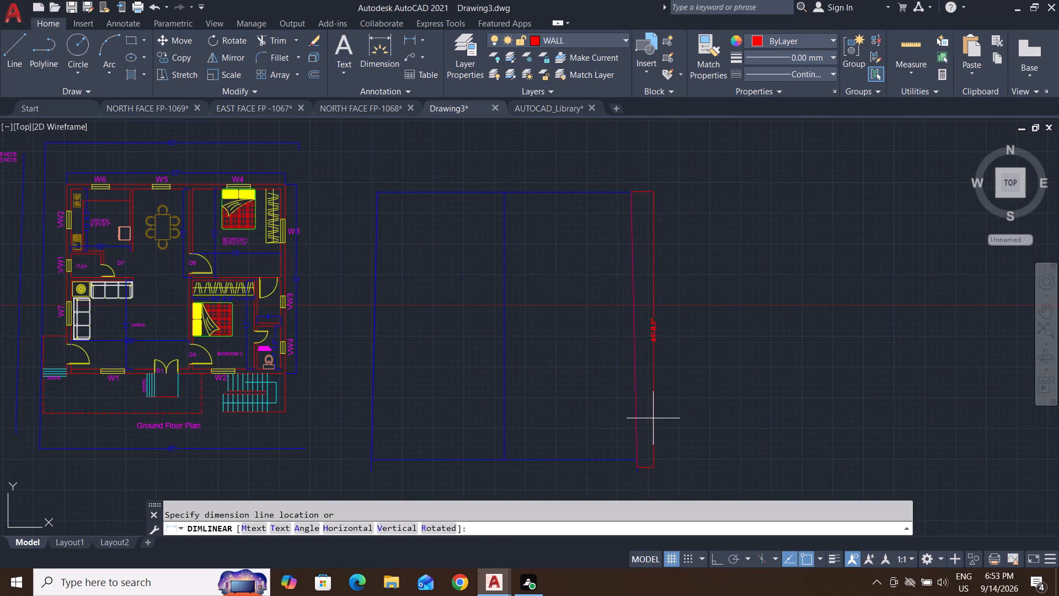
scroll(648, 327, "up", 4)
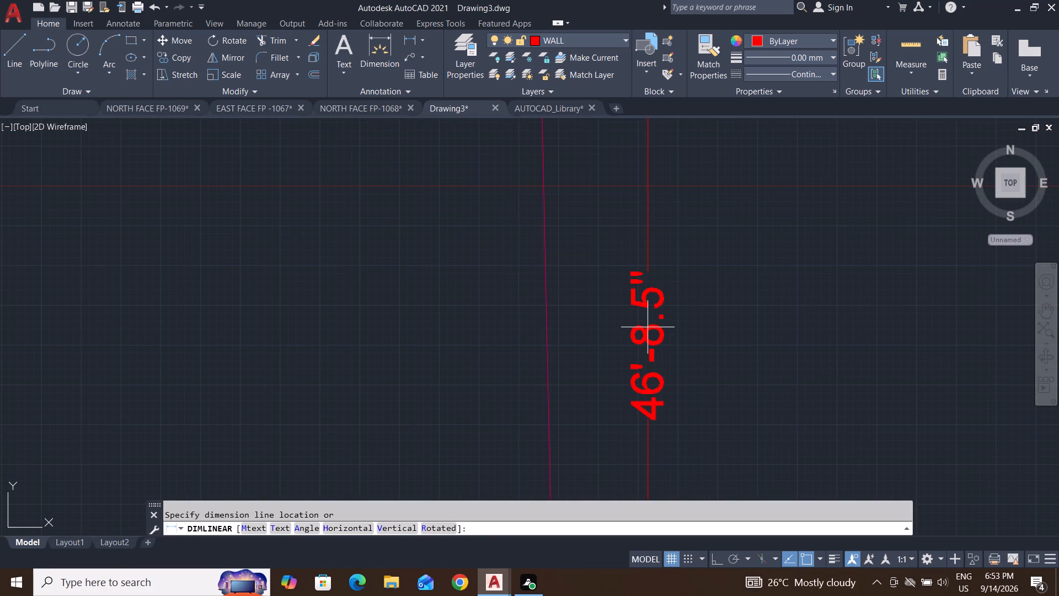
key("grave")
key("Escape")
key("Escape")
key("Escape")
scroll(648, 327, "down", 4)
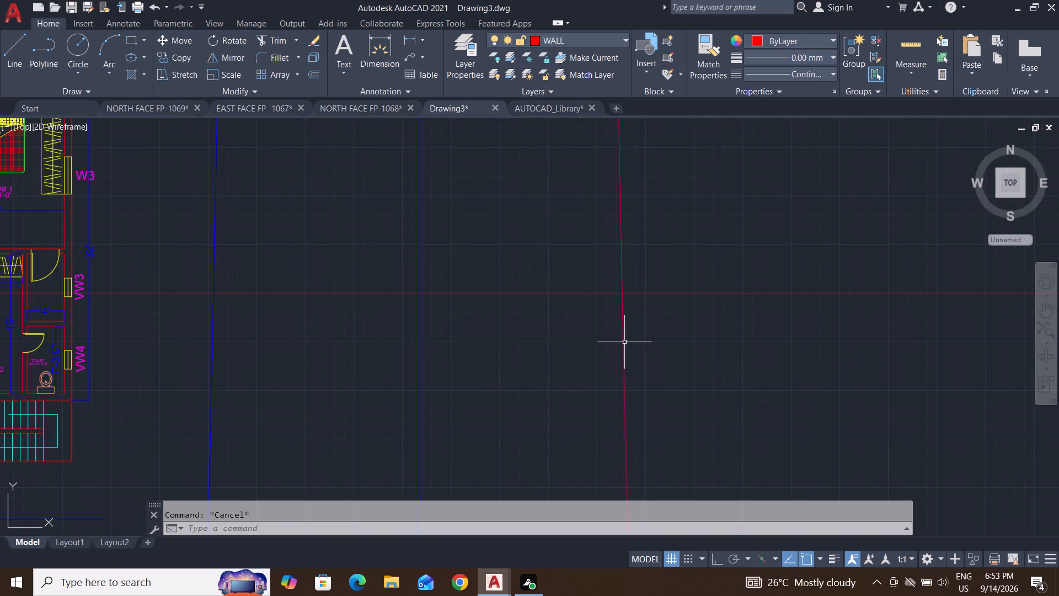
key("Escape")
key("Escape")
Delete the traced WALL line along the plot outline's slanted east side.
left_click(624, 351)
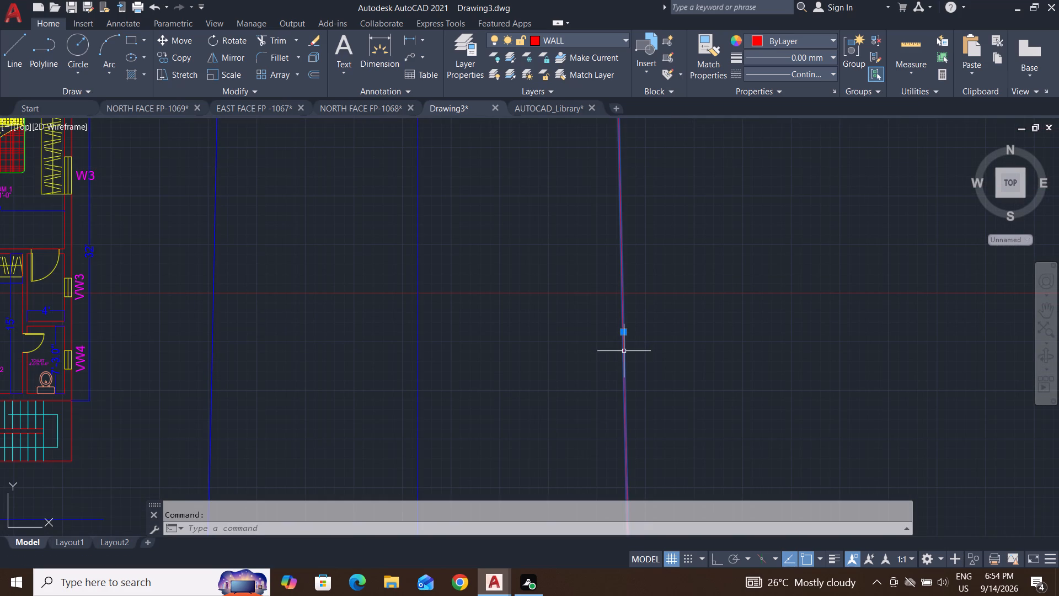
key("Delete")
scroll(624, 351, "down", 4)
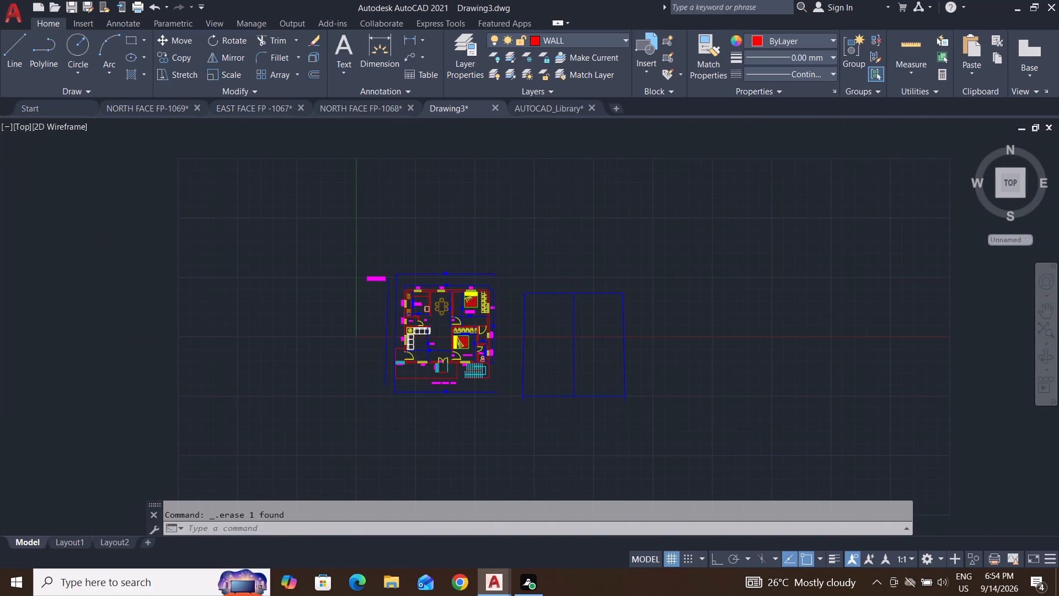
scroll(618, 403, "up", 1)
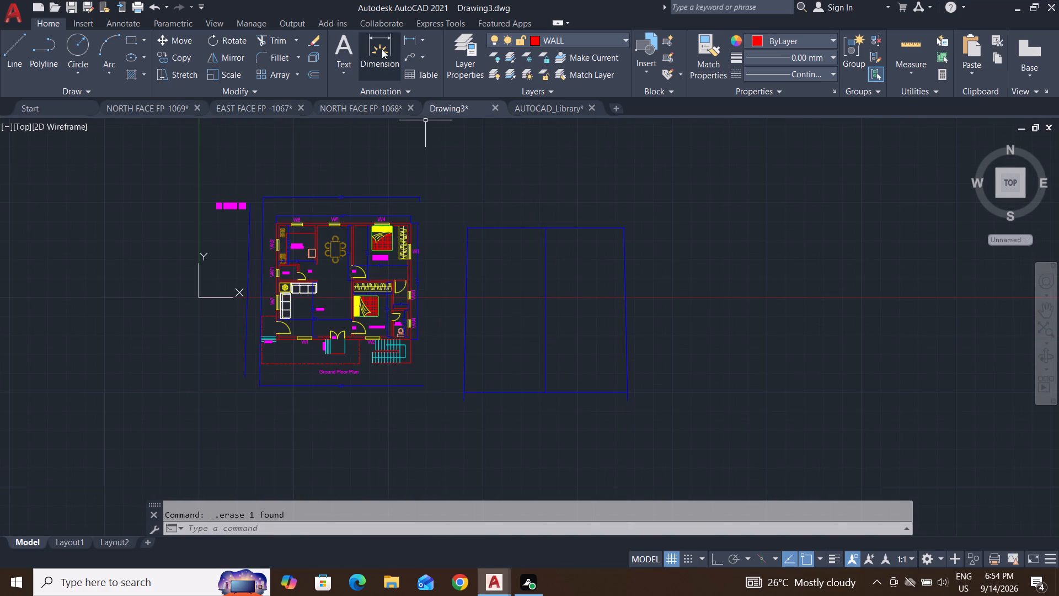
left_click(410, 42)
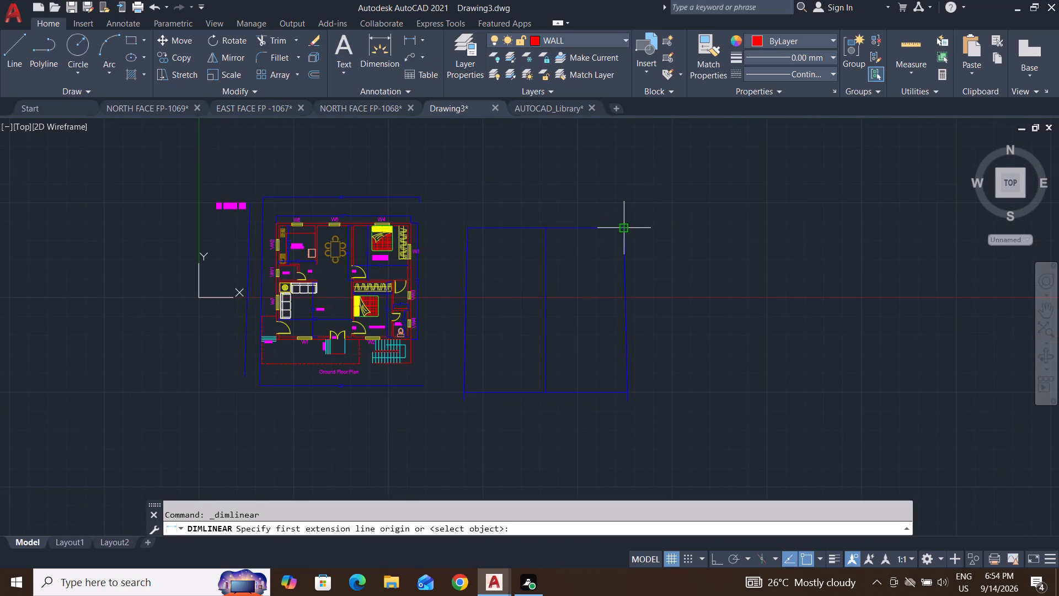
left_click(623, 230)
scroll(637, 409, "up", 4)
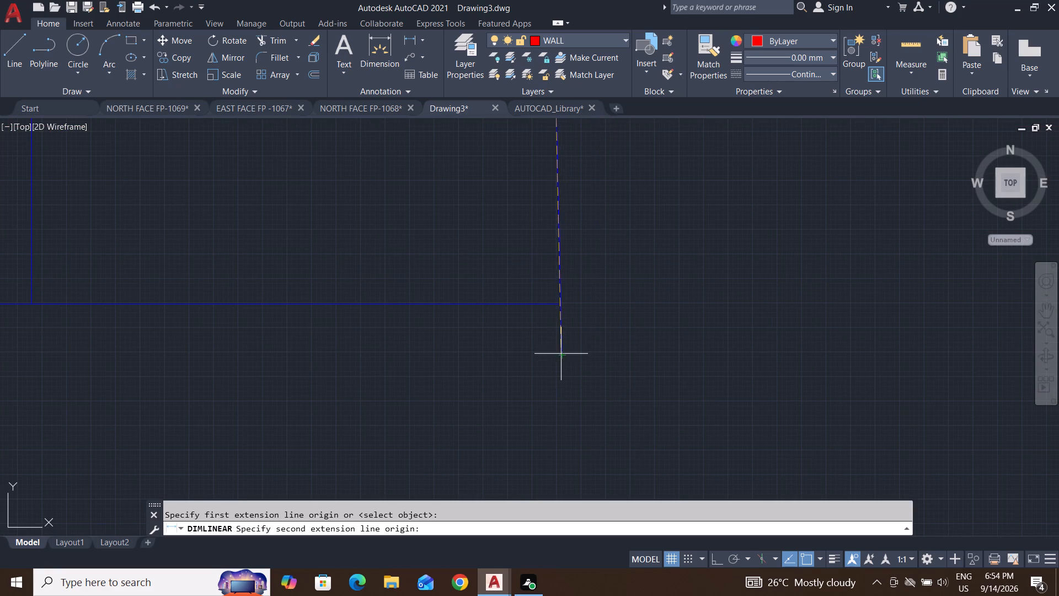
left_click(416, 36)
Add an aligned dimension to the outline's slanted east side, placing it just outside the line.
left_click(421, 38)
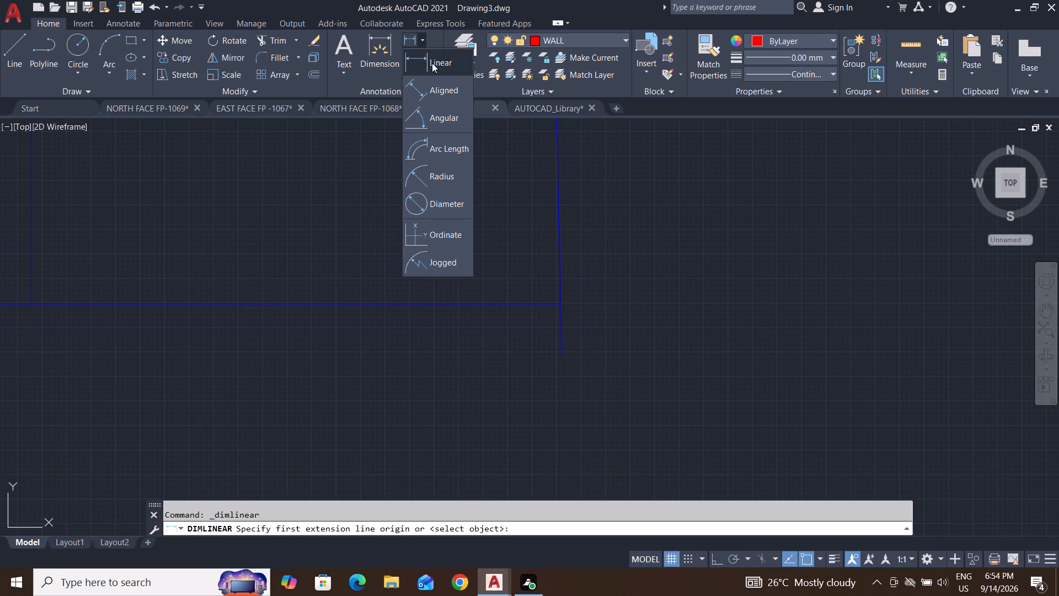
left_click(445, 89)
scroll(560, 375, "down", 4)
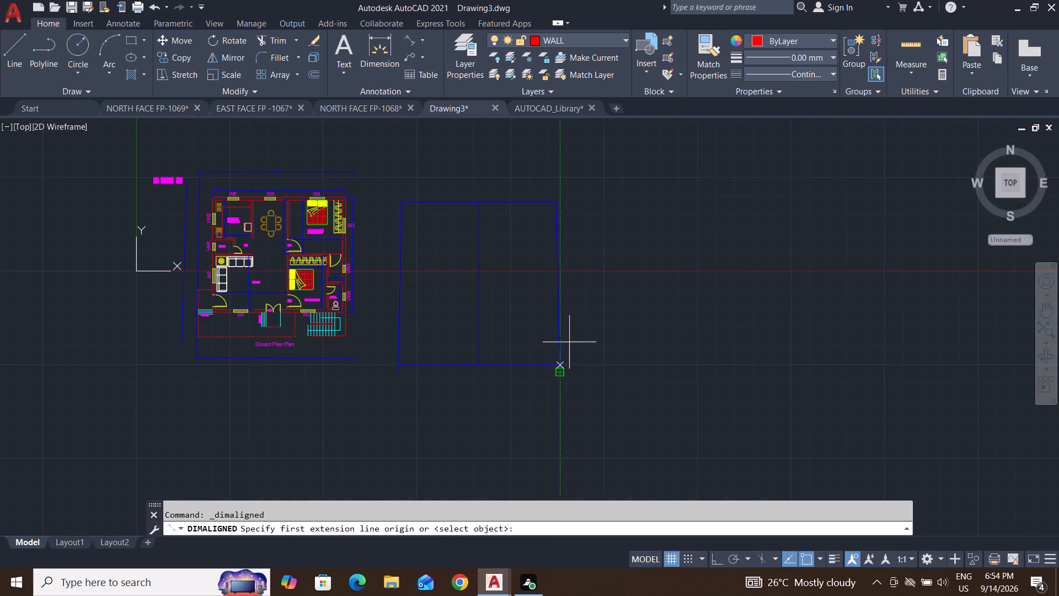
left_click(558, 205)
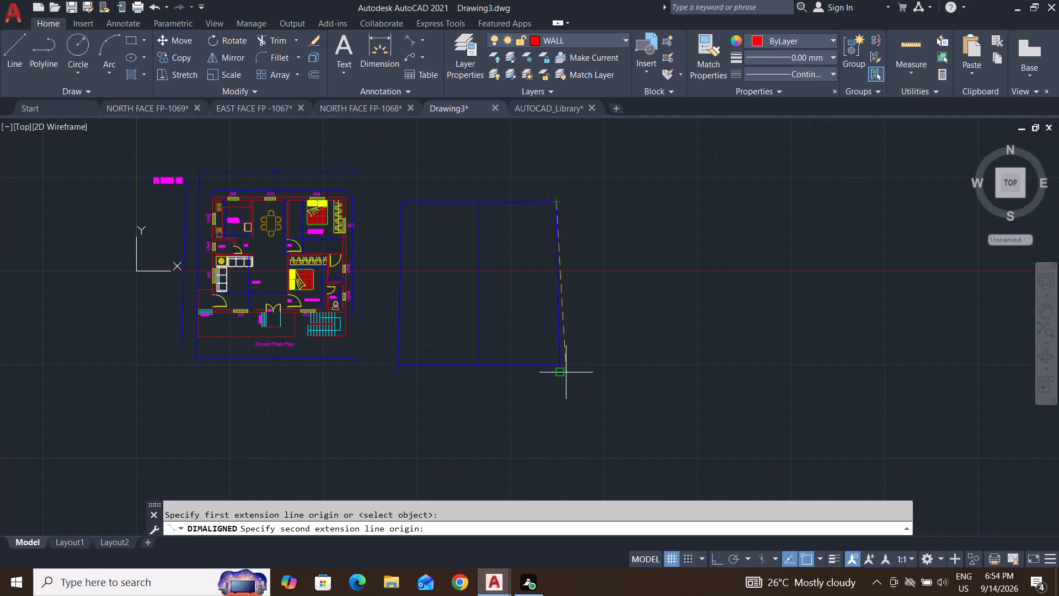
scroll(566, 377, "up", 4)
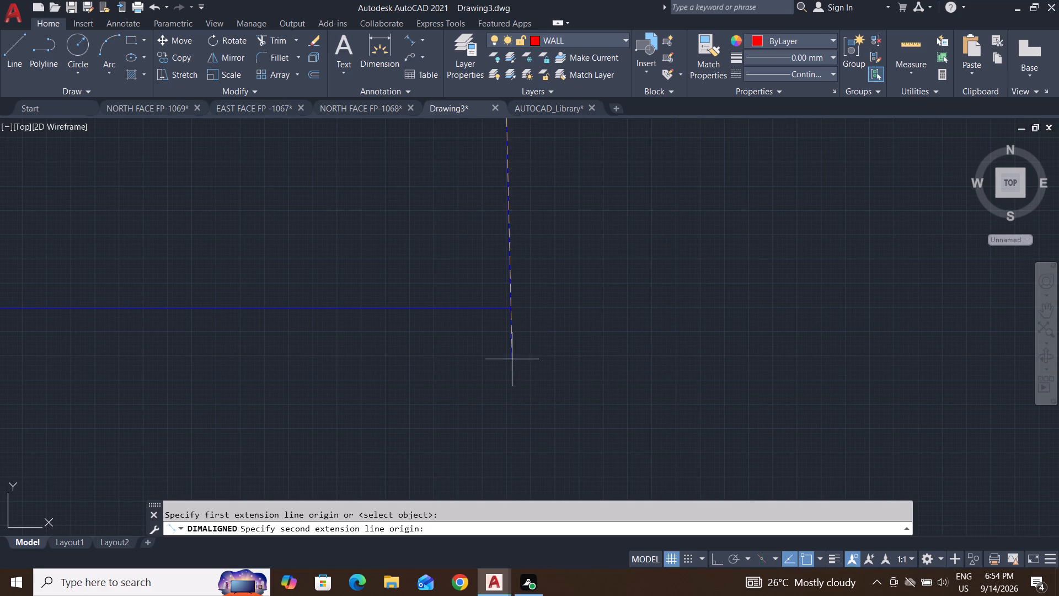
left_click(512, 360)
scroll(512, 360, "down", 3)
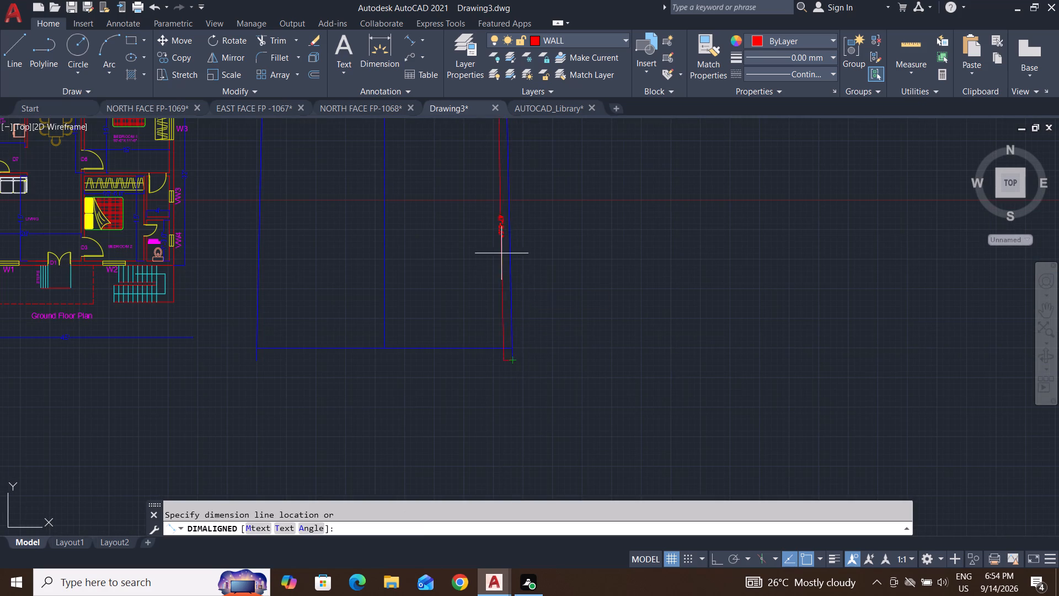
scroll(507, 236, "up", 3)
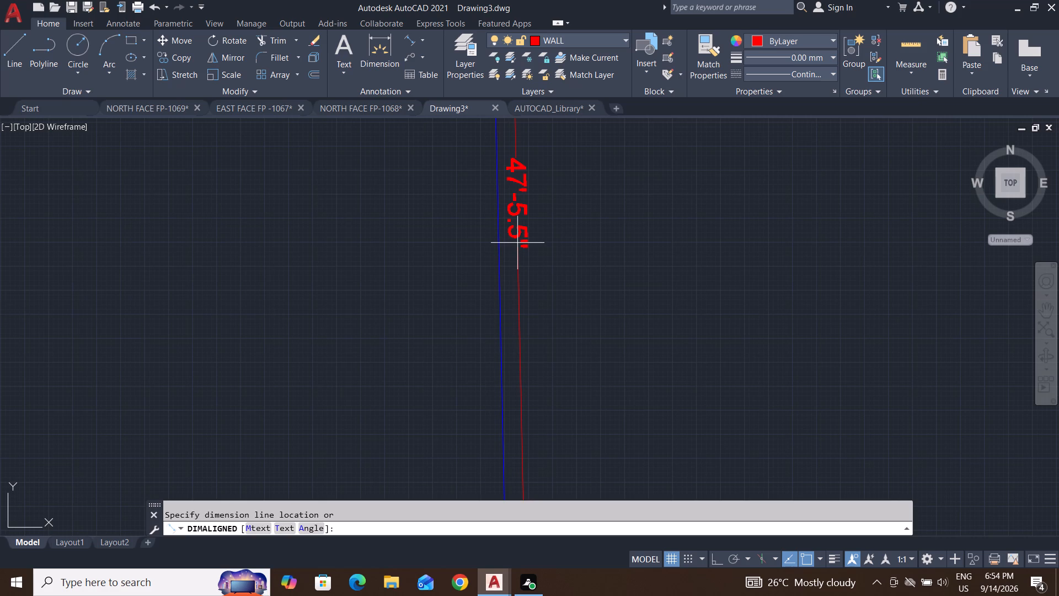
left_click(517, 243)
key("Escape")
key("Escape")
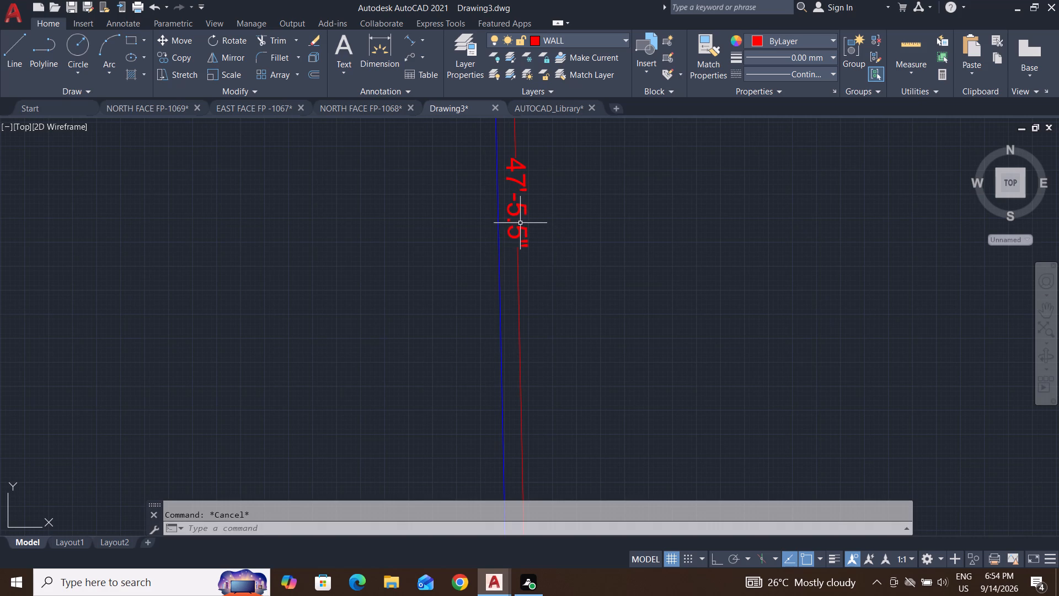
key("Escape")
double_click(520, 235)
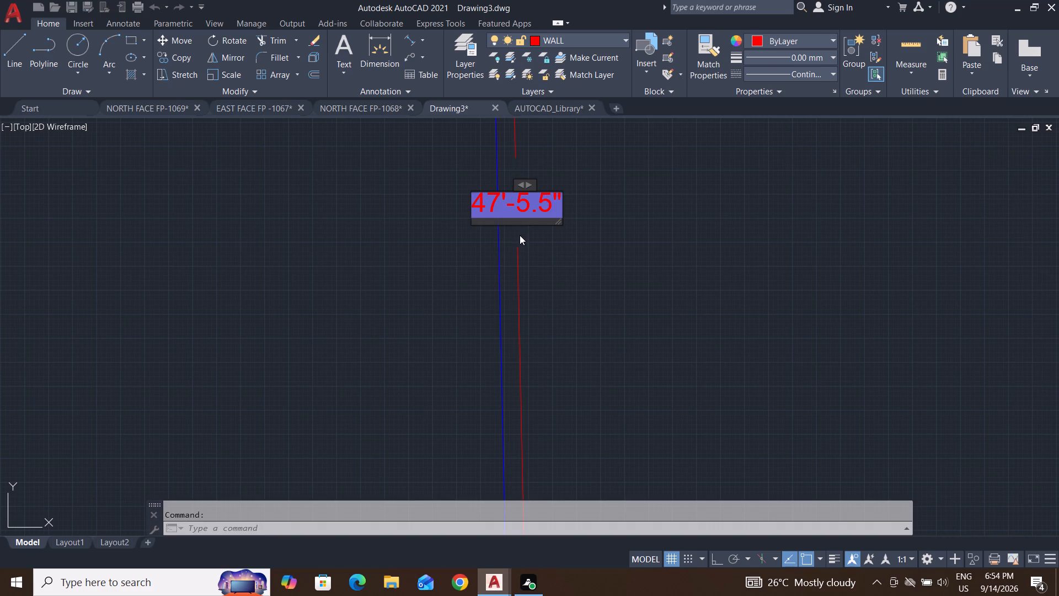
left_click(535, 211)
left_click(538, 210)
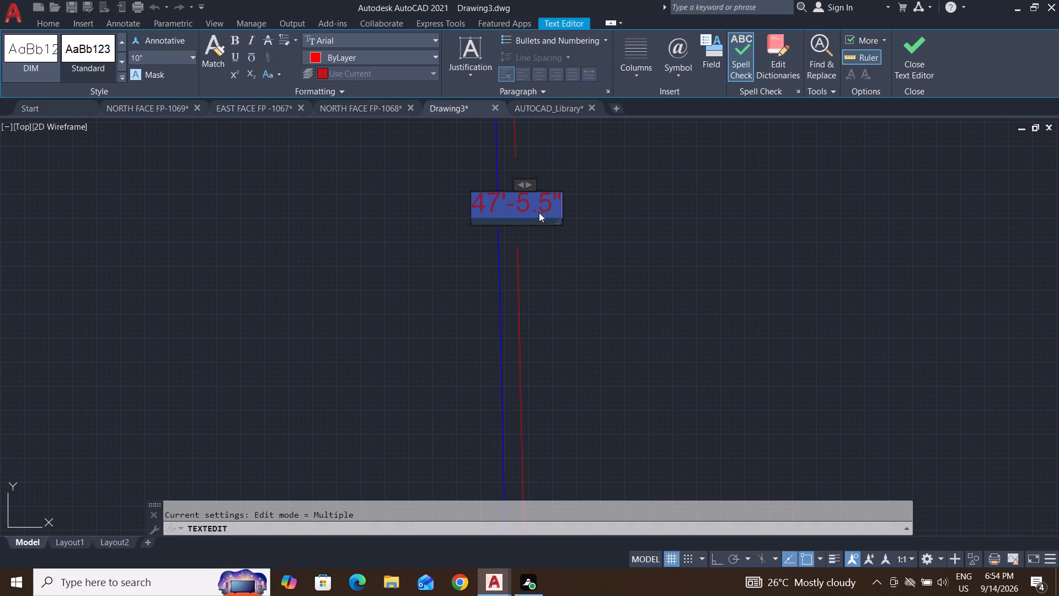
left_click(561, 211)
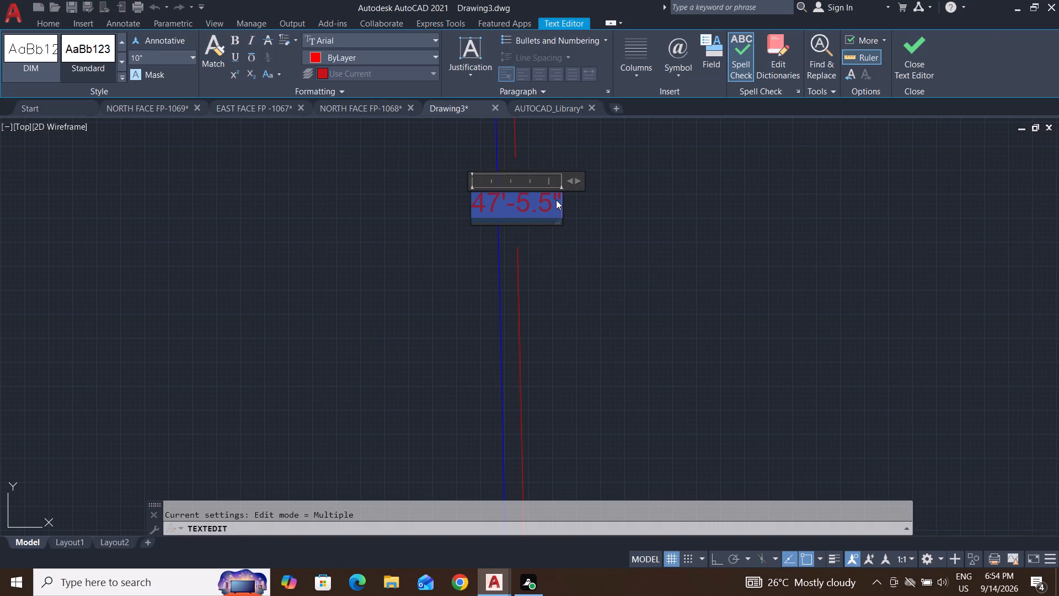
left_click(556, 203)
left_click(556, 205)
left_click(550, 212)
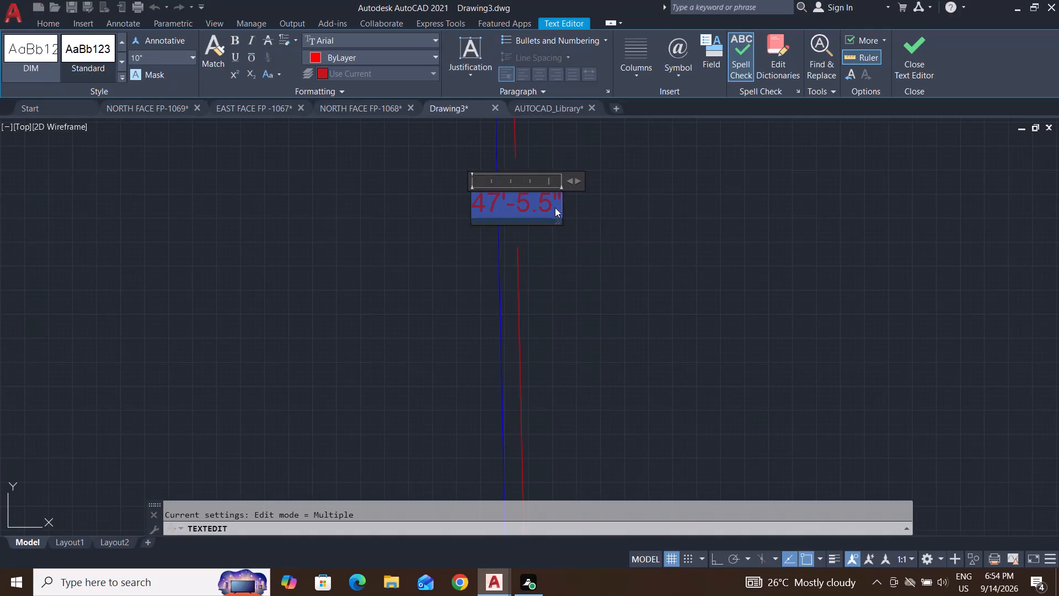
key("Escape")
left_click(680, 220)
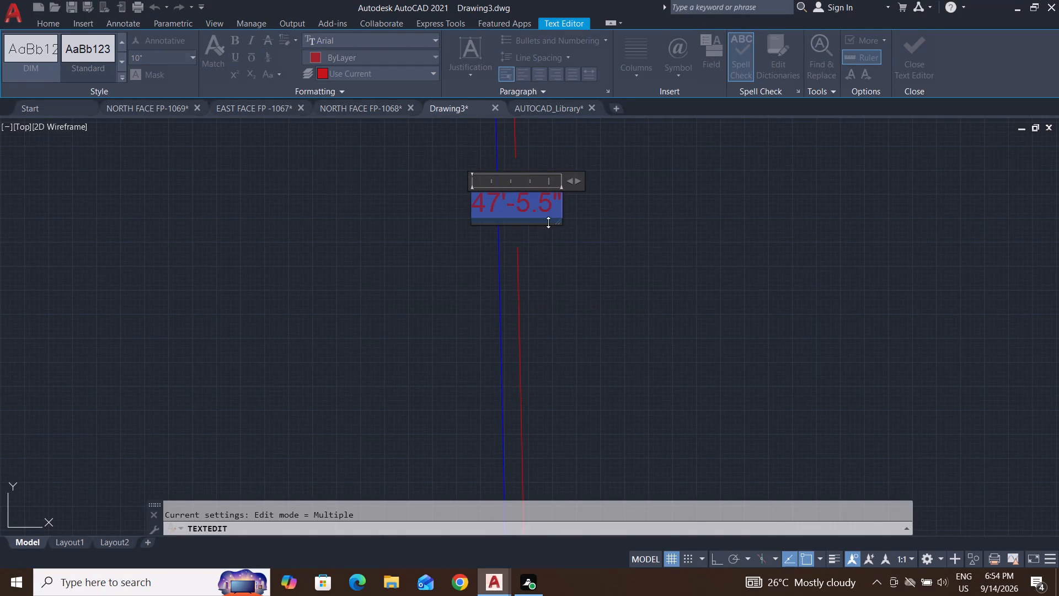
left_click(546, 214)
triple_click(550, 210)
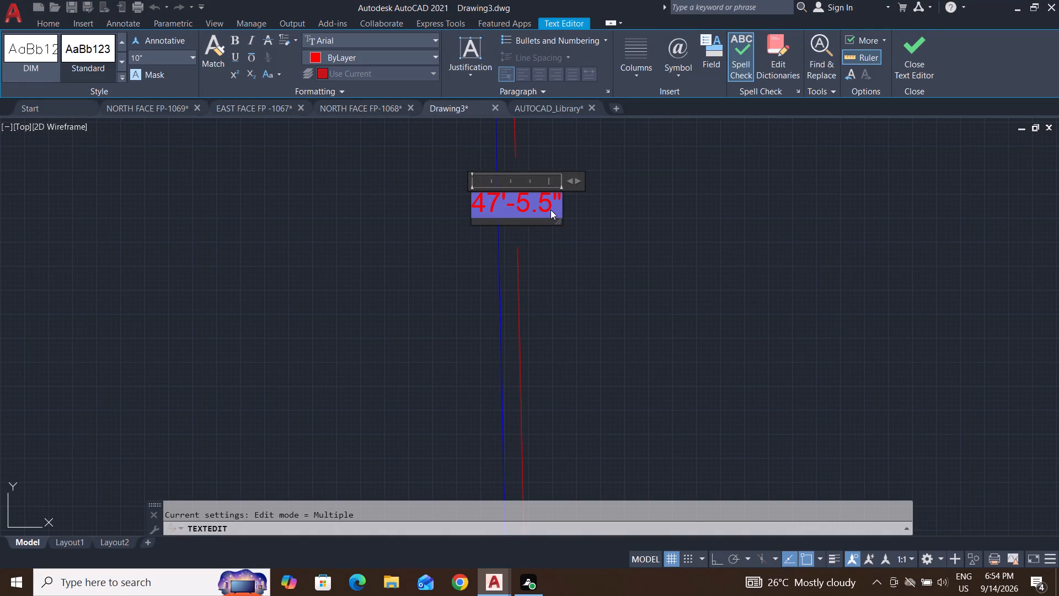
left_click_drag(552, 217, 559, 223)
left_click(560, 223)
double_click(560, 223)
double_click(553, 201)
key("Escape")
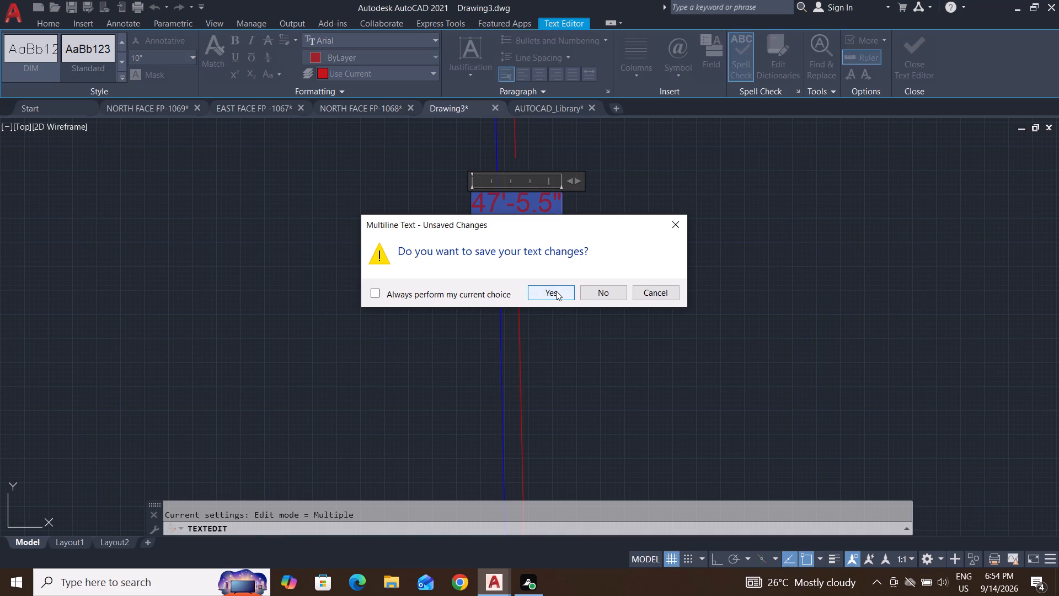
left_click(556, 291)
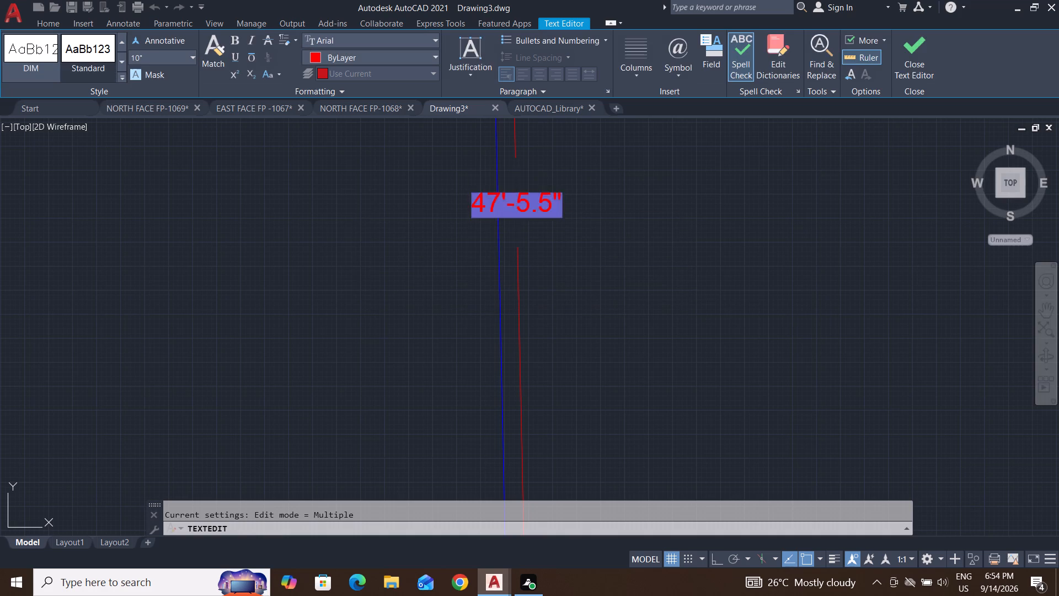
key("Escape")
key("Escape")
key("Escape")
Override the east side dimension's text with 47'5".
double_click(520, 206)
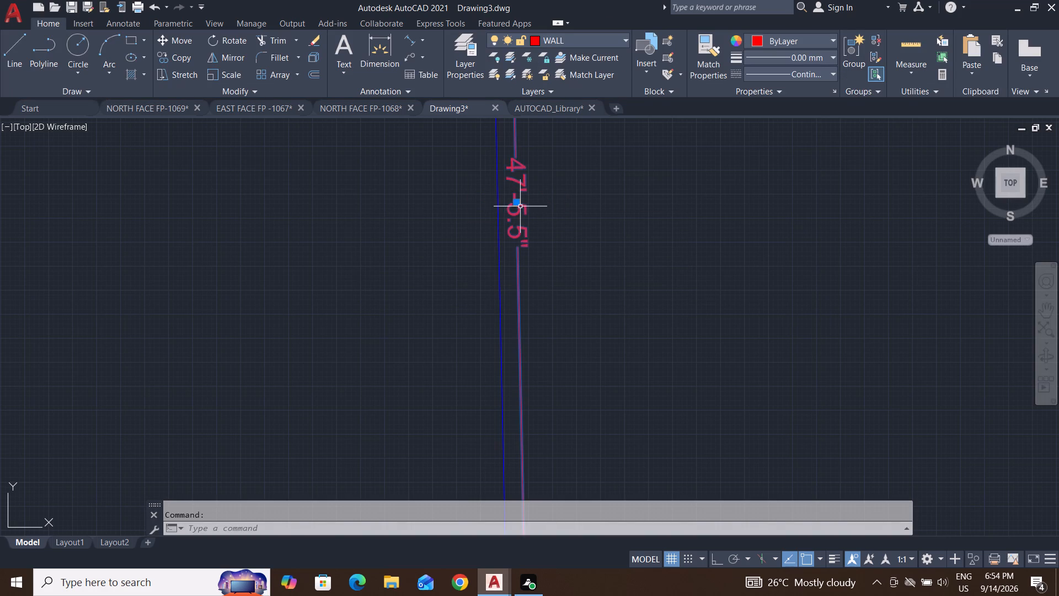
left_click(559, 209)
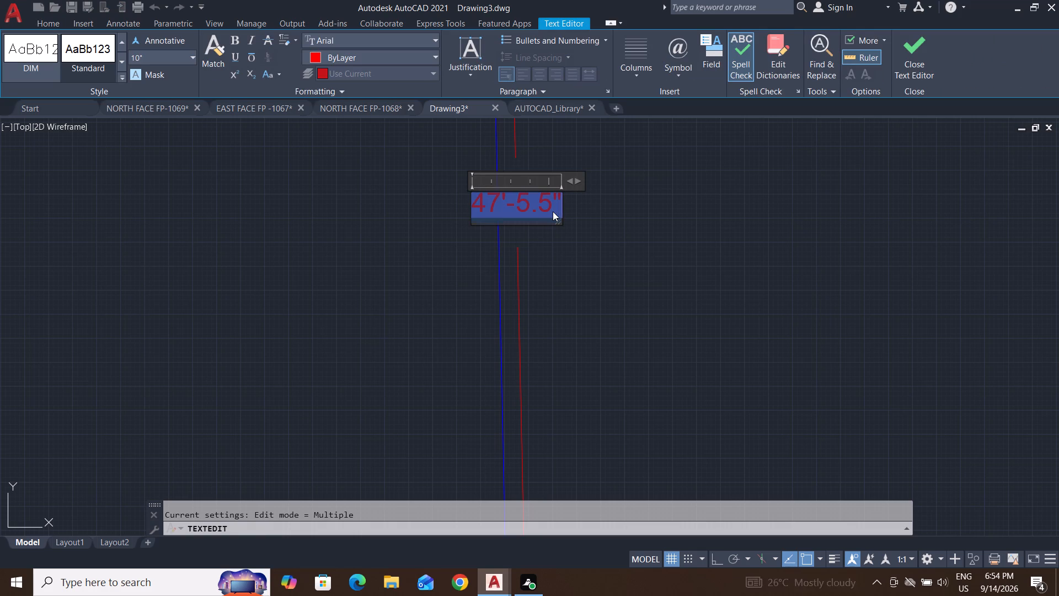
left_click(553, 211)
key("BackSpace")
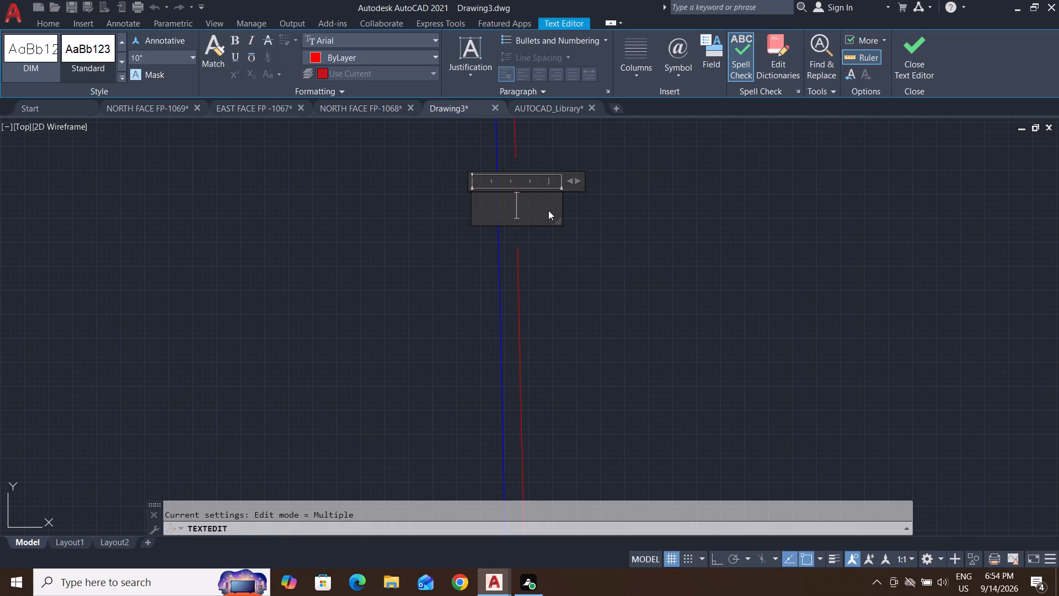
type("47")
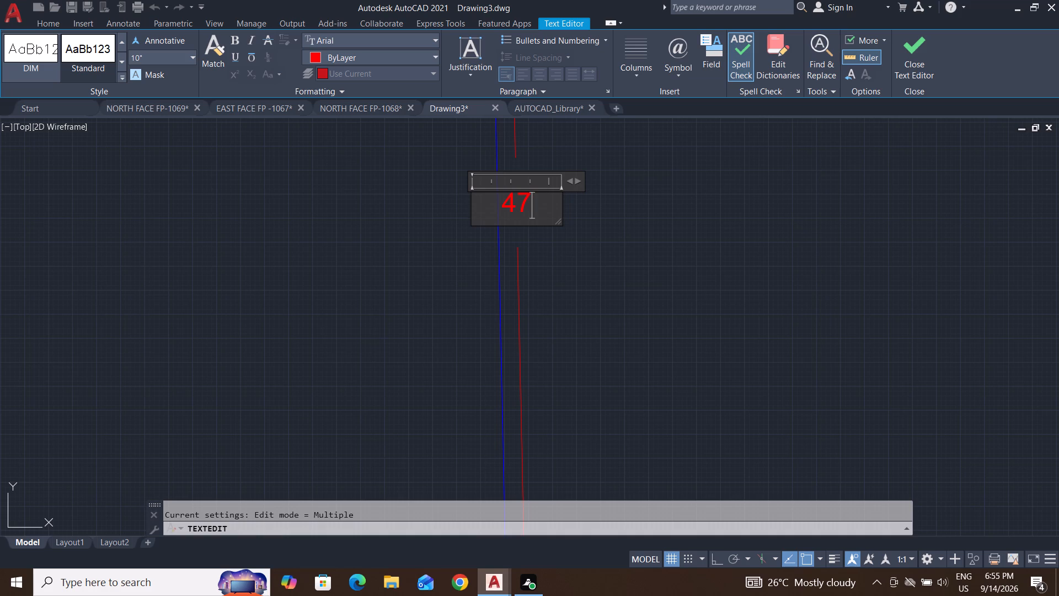
key("apostrophe")
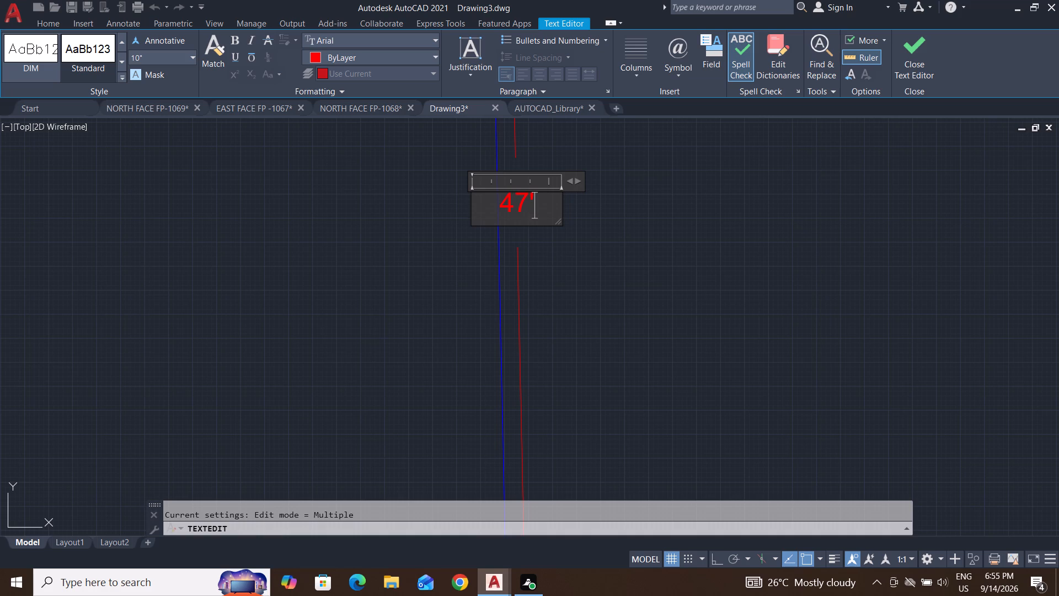
type("5\"")
key("Return")
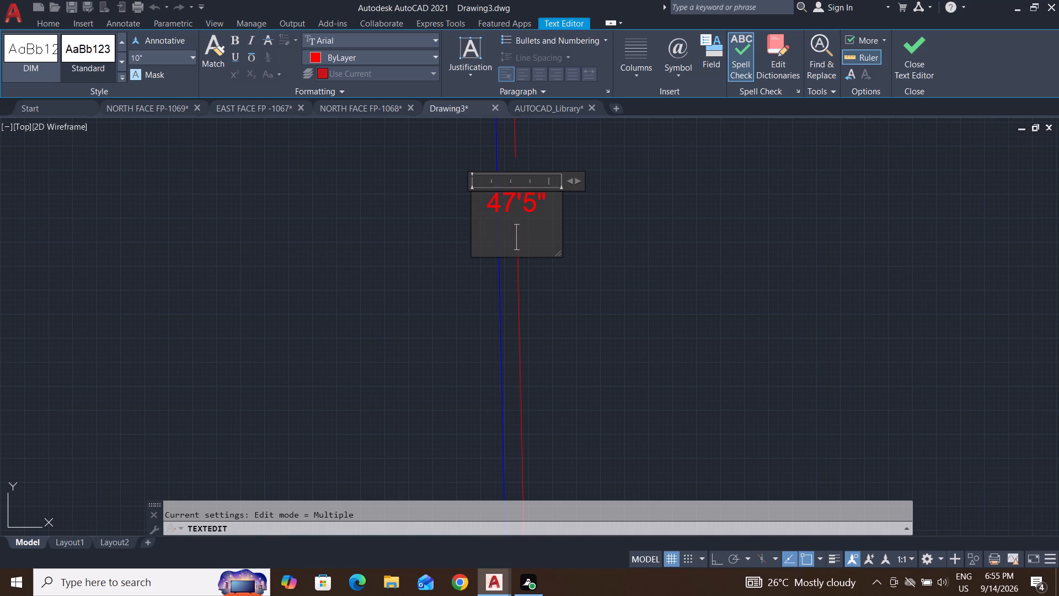
key("Return")
key("Escape")
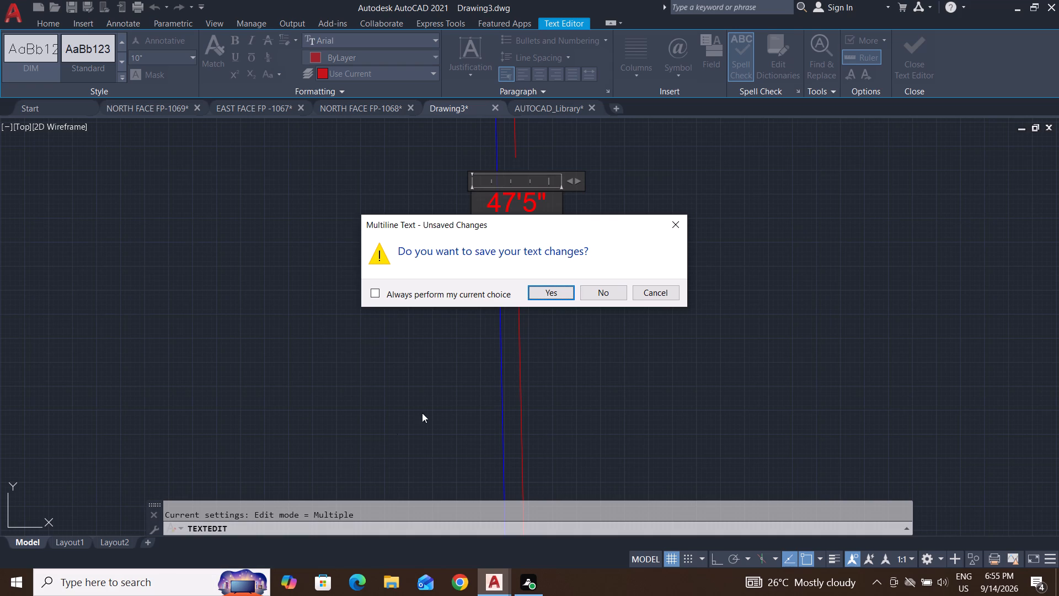
left_click(556, 288)
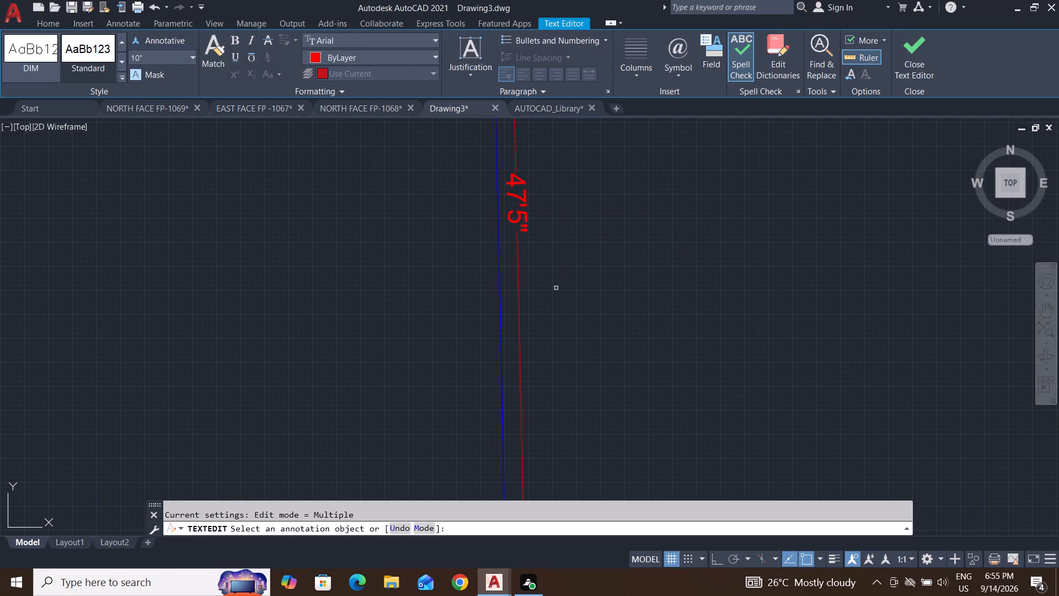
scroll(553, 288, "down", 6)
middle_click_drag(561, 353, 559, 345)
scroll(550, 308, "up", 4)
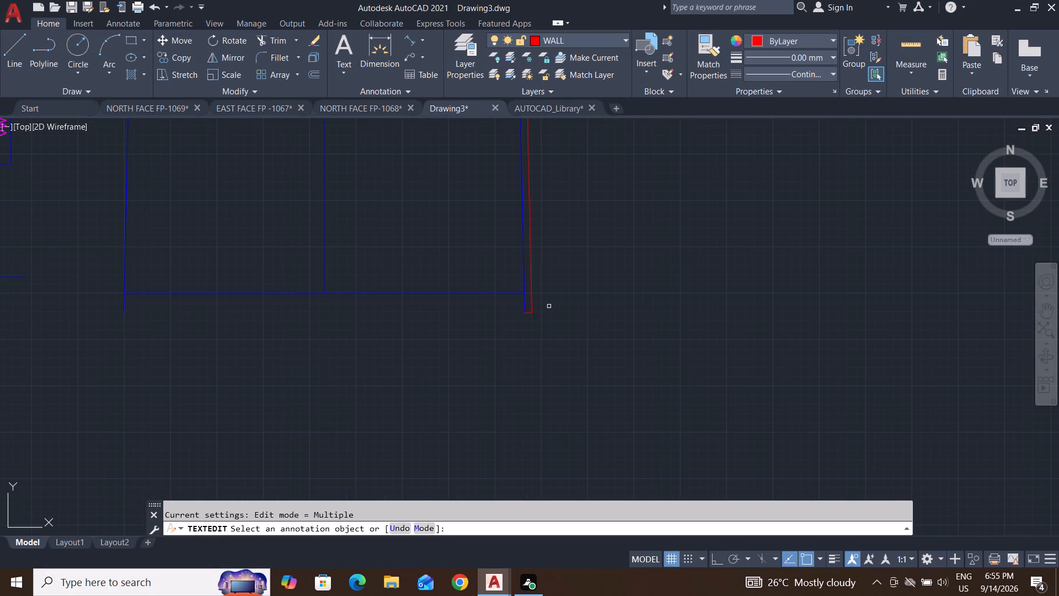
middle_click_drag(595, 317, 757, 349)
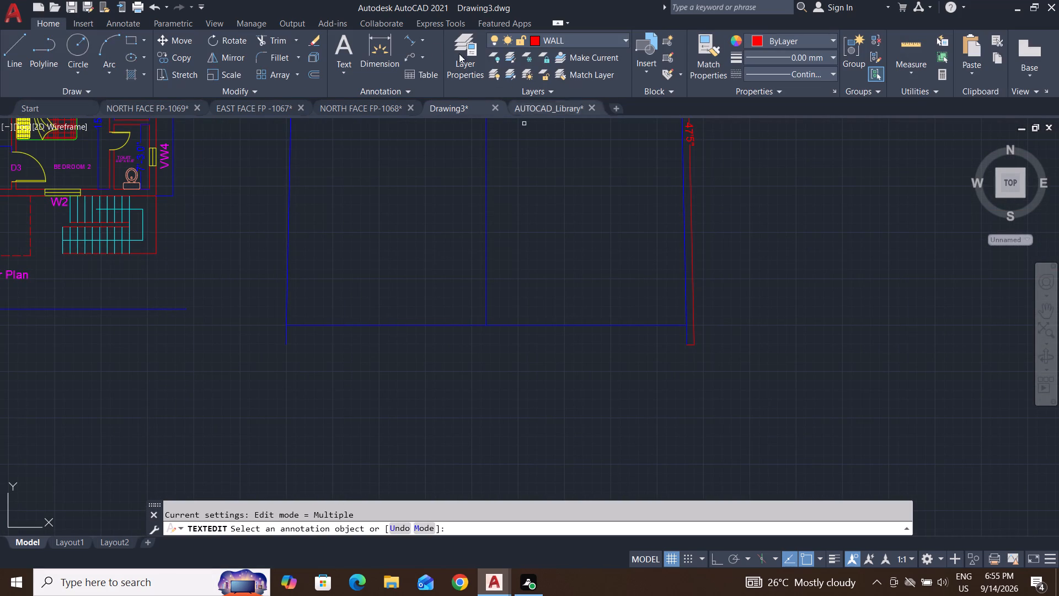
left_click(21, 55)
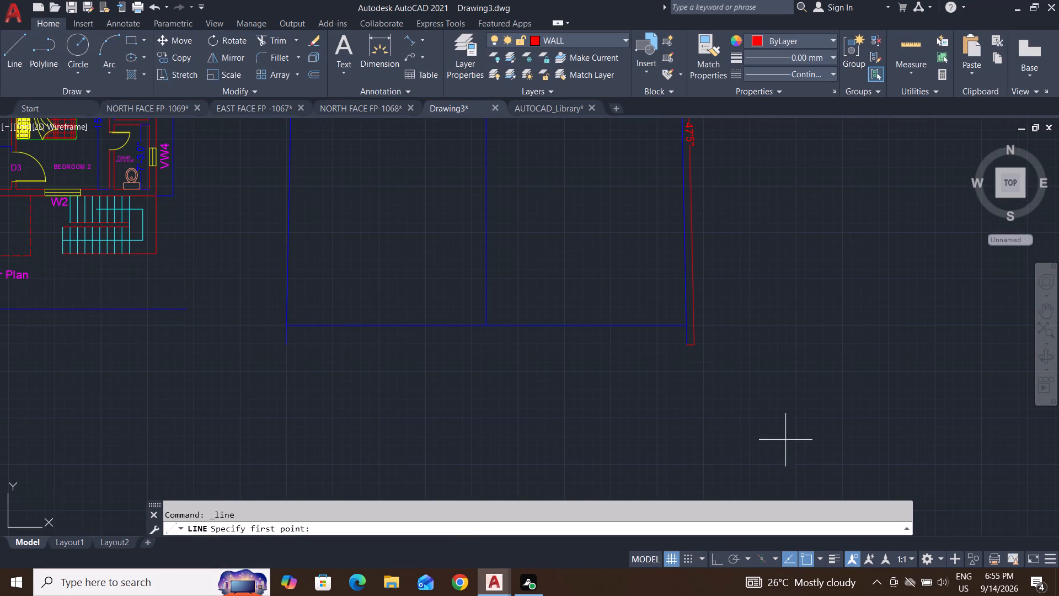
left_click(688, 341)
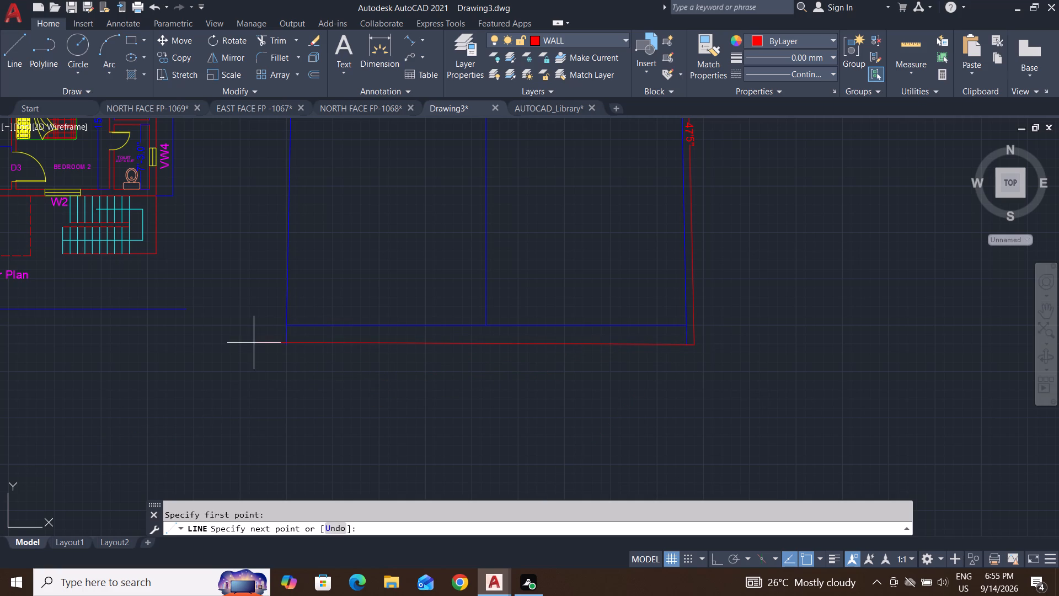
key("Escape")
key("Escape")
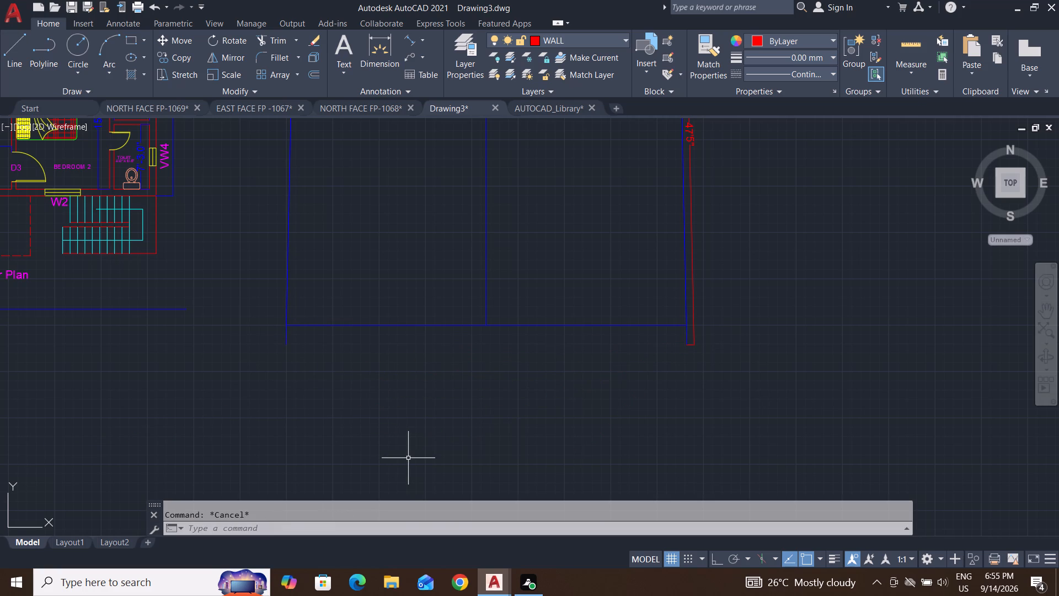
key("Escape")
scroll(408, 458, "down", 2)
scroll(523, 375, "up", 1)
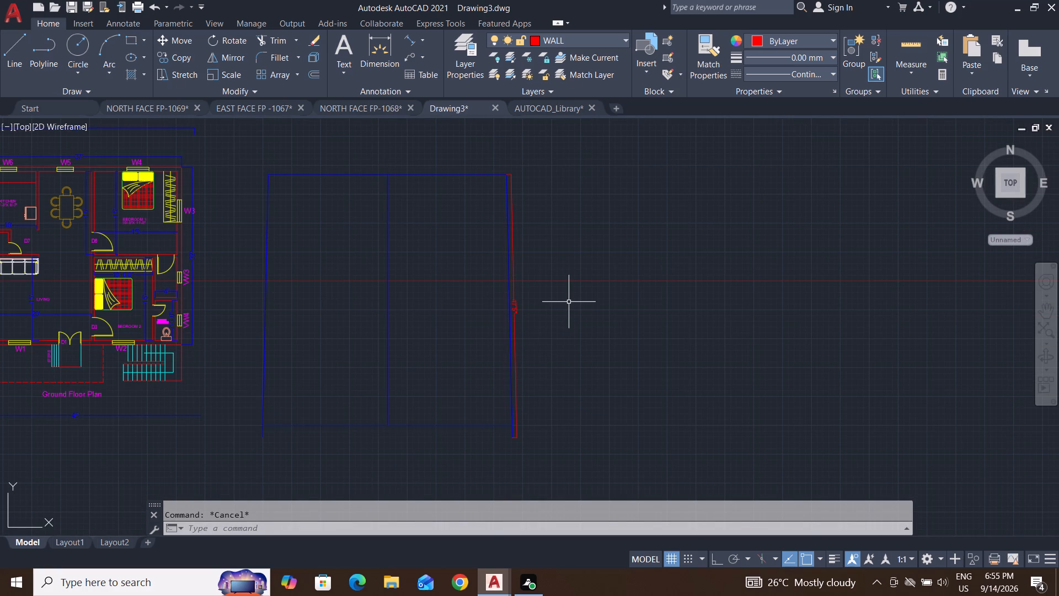
Check the vertical extent of the east side dimension line with a linear dimension preview, without placing the dimension.
left_click(422, 39)
left_click(432, 62)
scroll(521, 180, "up", 2)
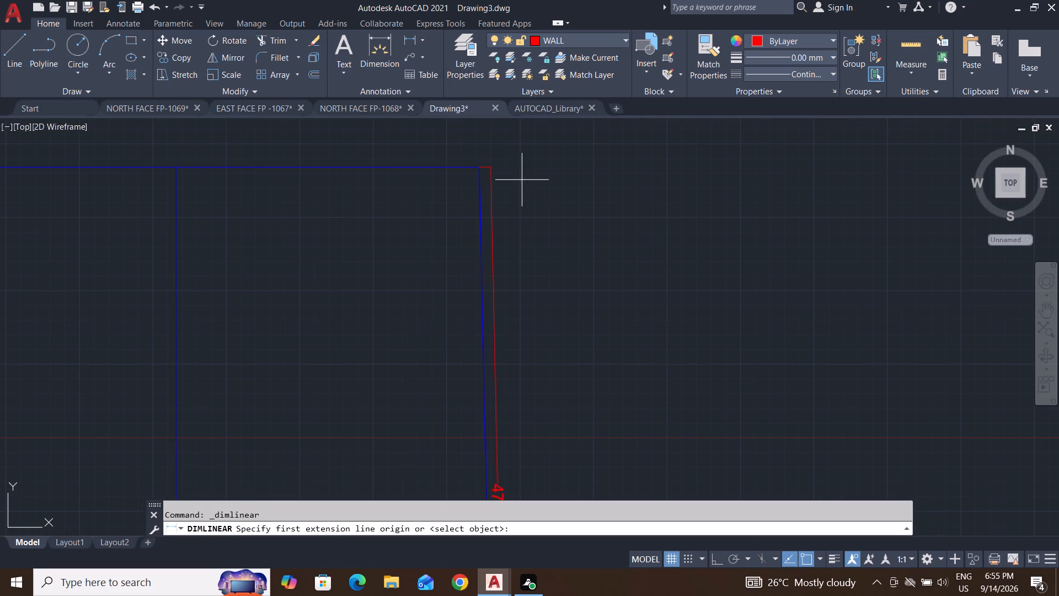
left_click(489, 166)
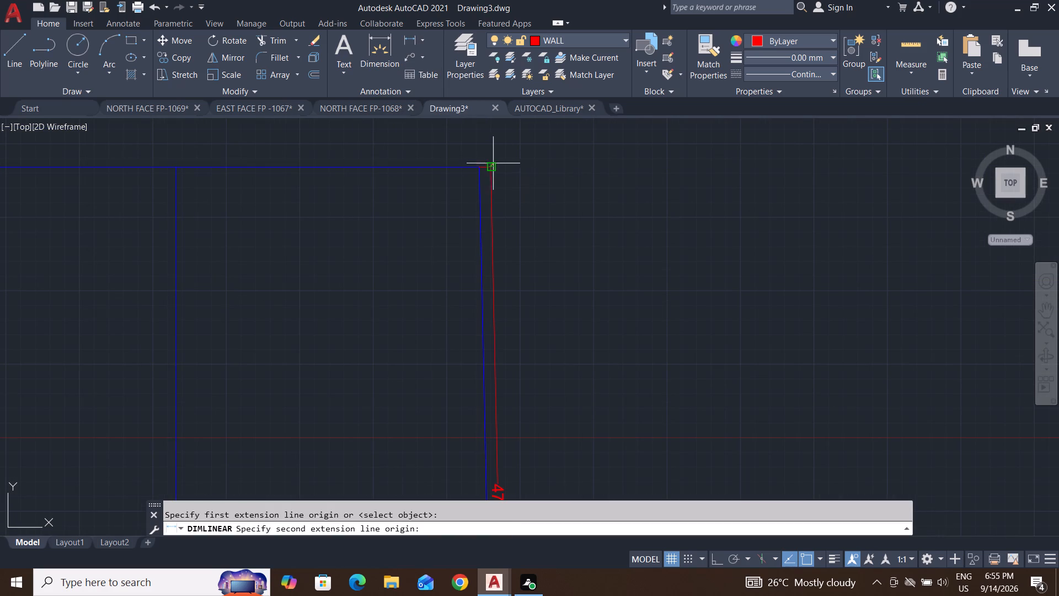
scroll(493, 163, "down", 5)
scroll(486, 300, "up", 4)
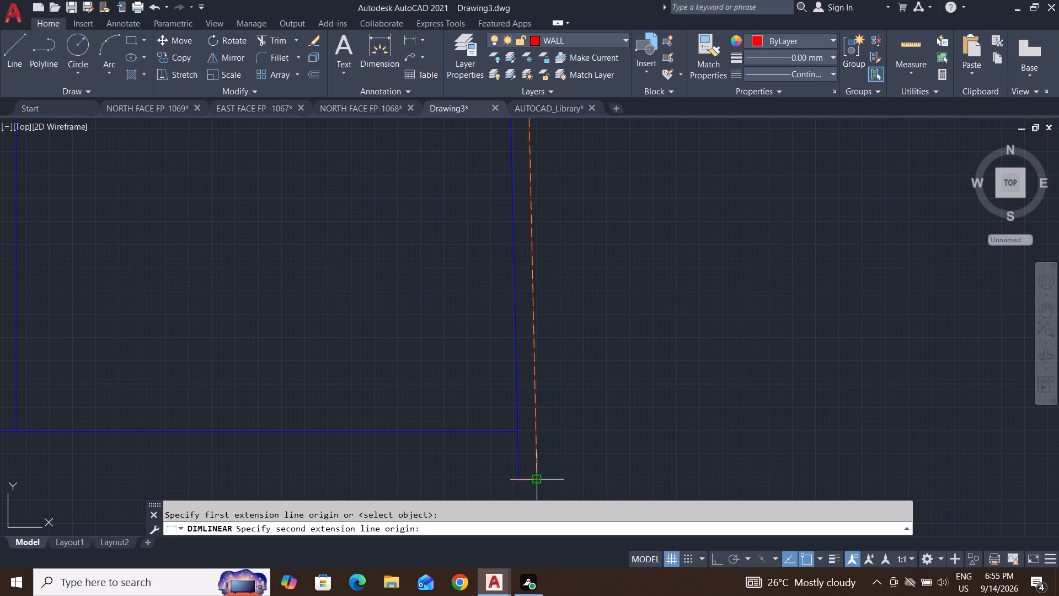
left_click(536, 477)
scroll(583, 423, "down", 3)
scroll(587, 307, "up", 1)
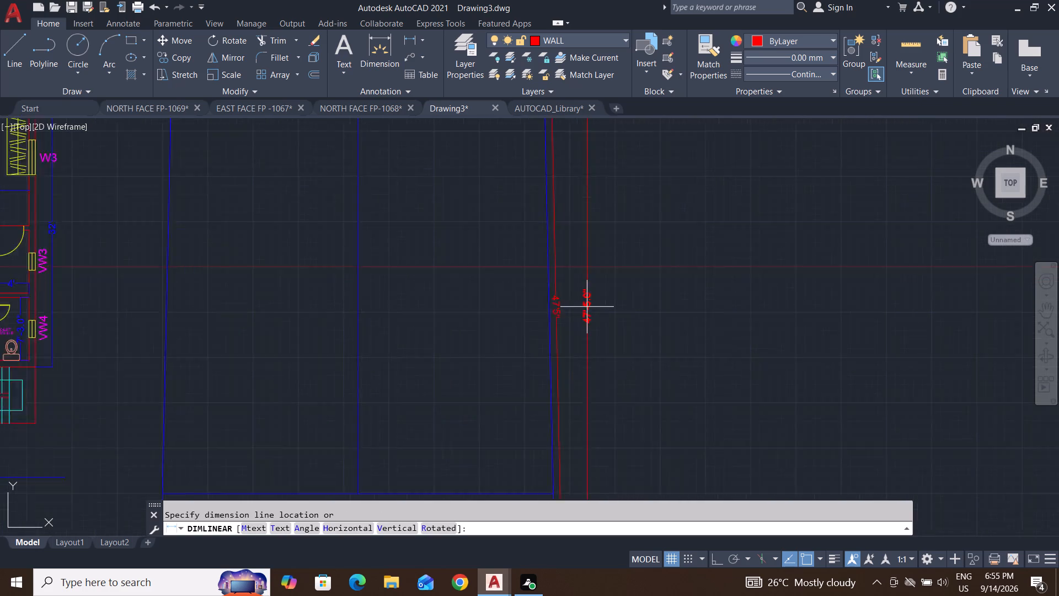
scroll(587, 307, "up", 2)
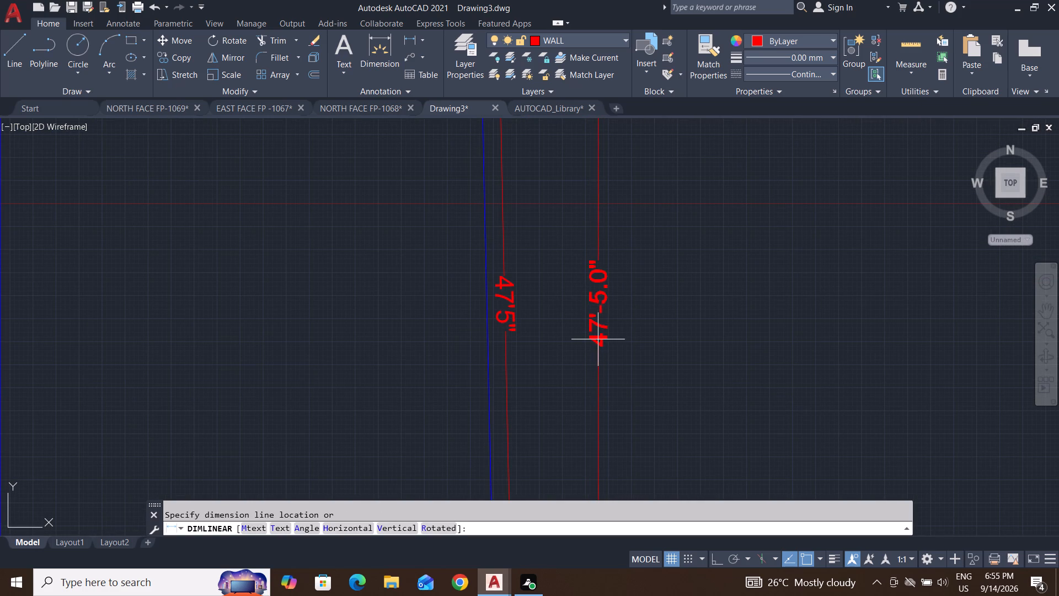
key("Escape")
key("Escape")
scroll(588, 333, "down", 3)
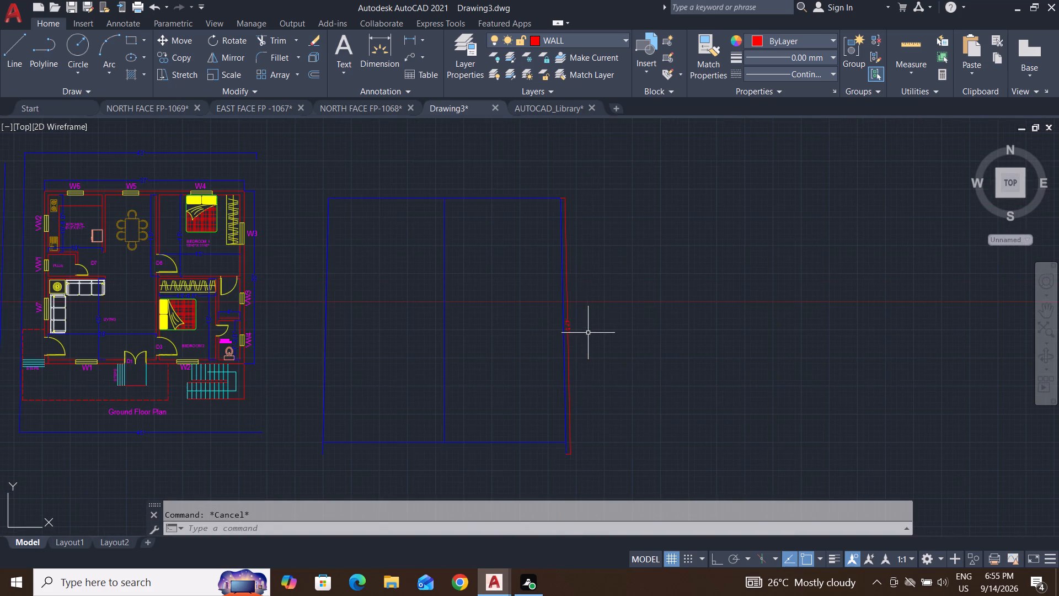
Delete the aligned 47'5" dimension along the plot outline's slanted east side.
scroll(562, 278, "up", 3)
left_click(585, 275)
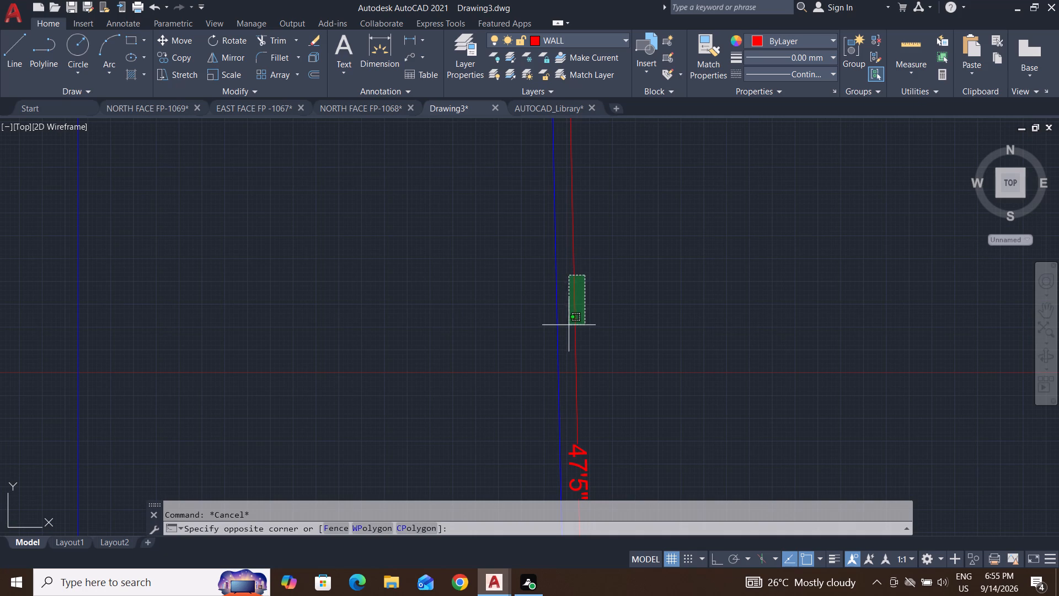
left_click(569, 325)
key("Delete")
Check the vertical extent of the outline's slanted west side with a linear dimension preview, without placing the dimension.
scroll(571, 337, "down", 4)
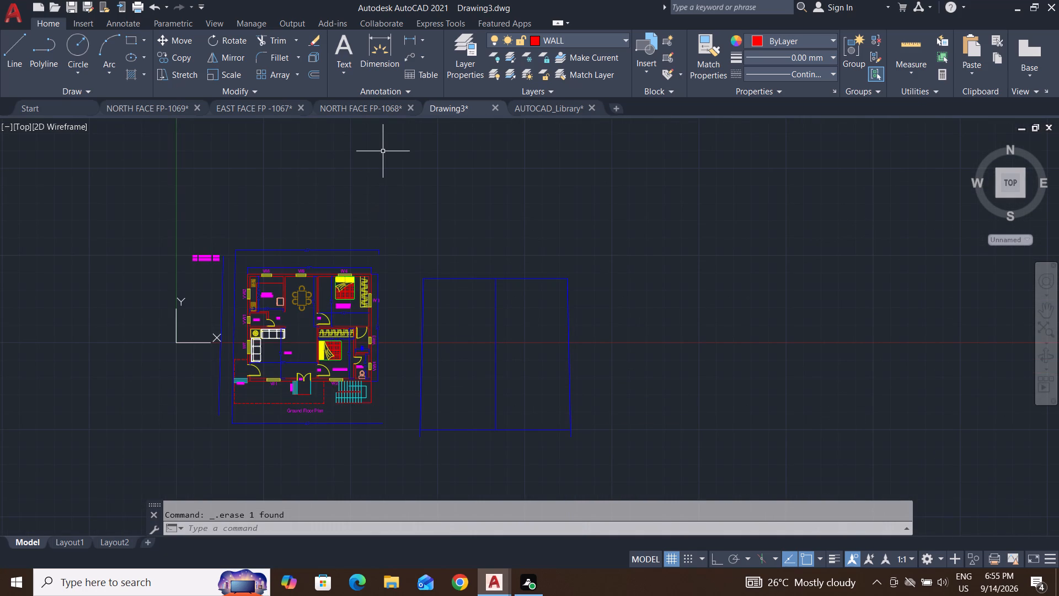
left_click(410, 42)
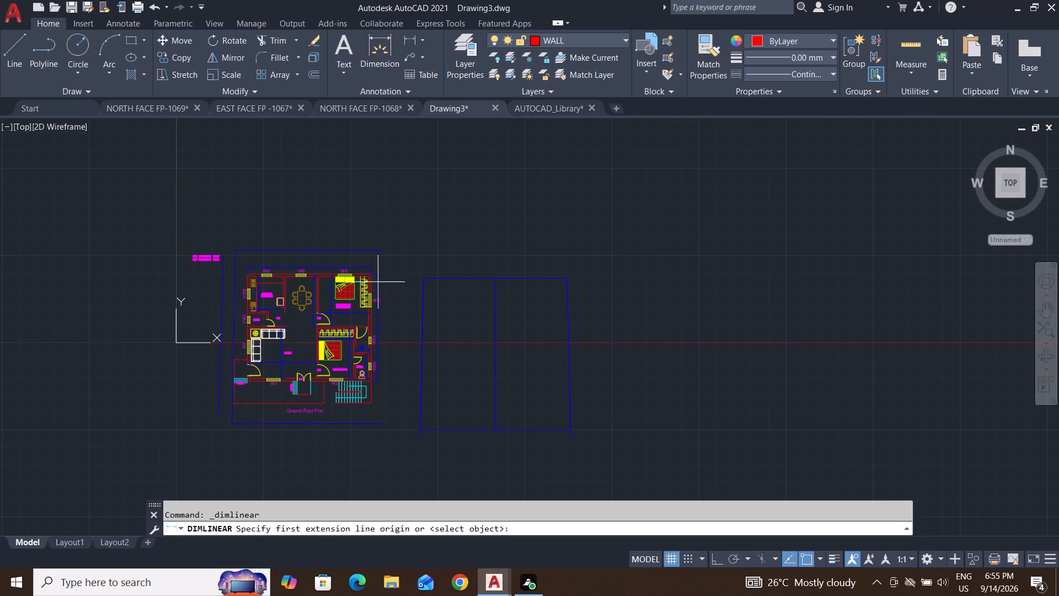
left_click(423, 278)
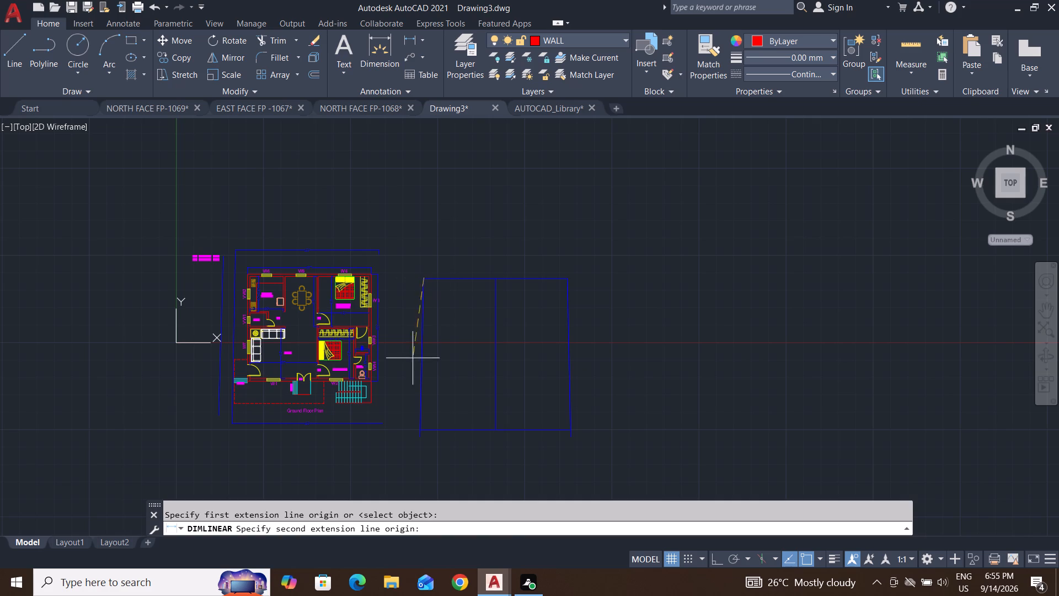
scroll(426, 445, "up", 4)
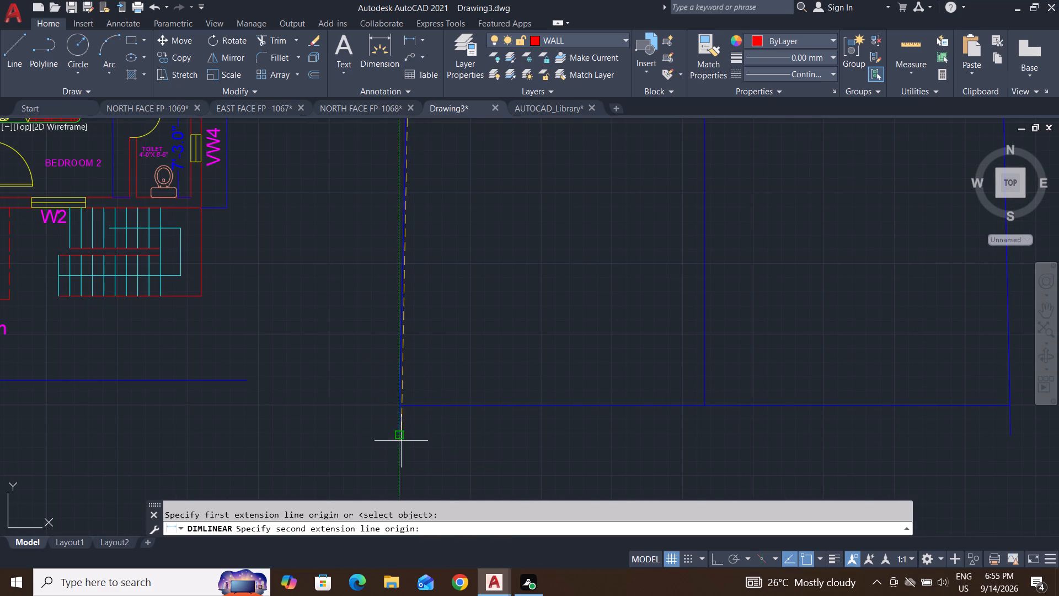
left_click(399, 439)
scroll(399, 411, "down", 3)
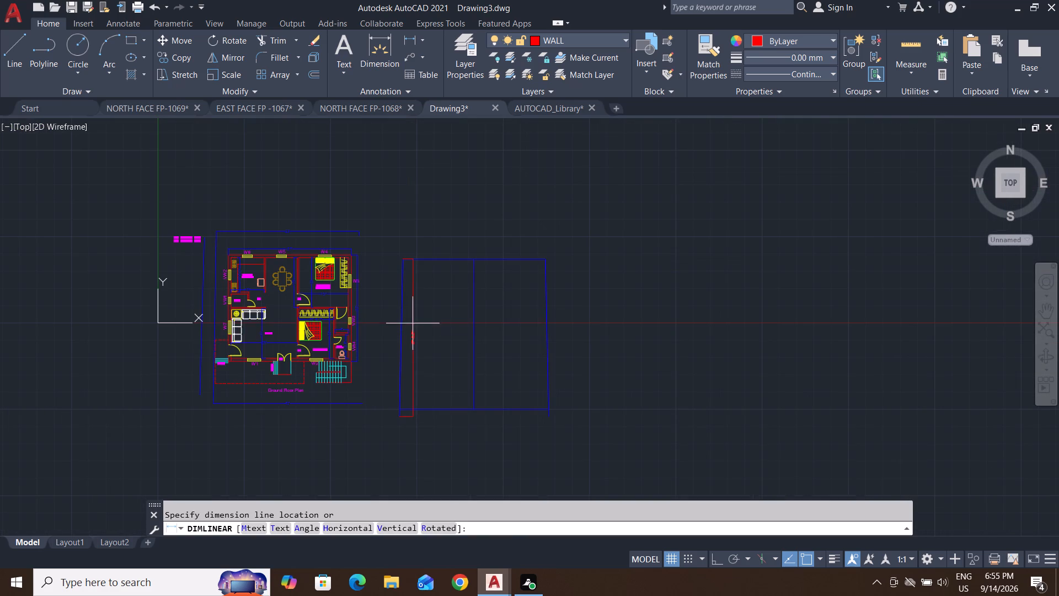
scroll(404, 323, "up", 3)
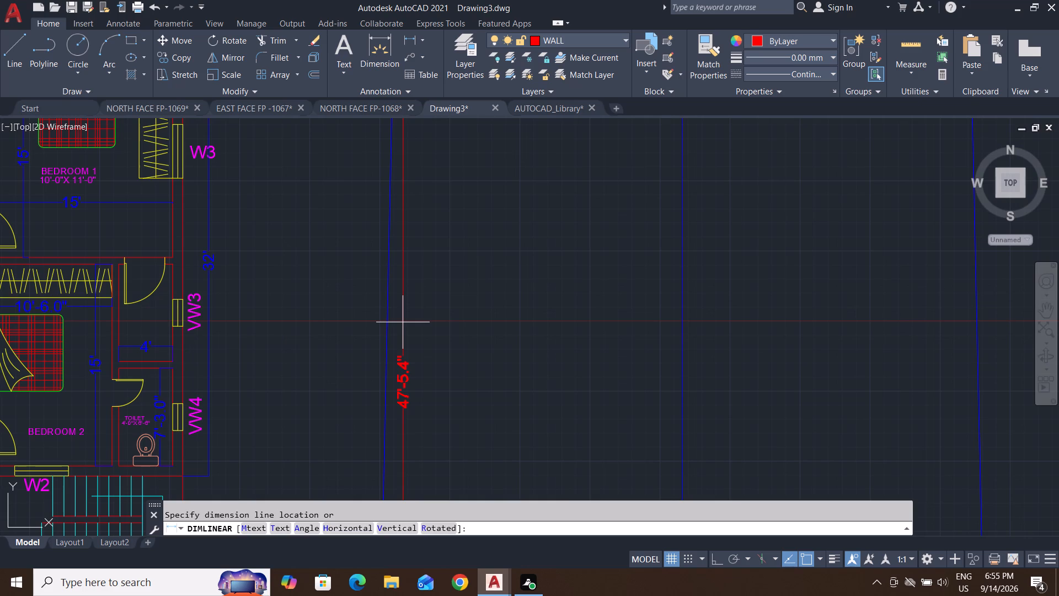
key("Escape")
key("Escape")
key("Escape")
key("Escape")
With DIMENSION as the current layer, add a vertical linear dimension to the outline's slanted west side, placing it just outside the line.
left_click(591, 39)
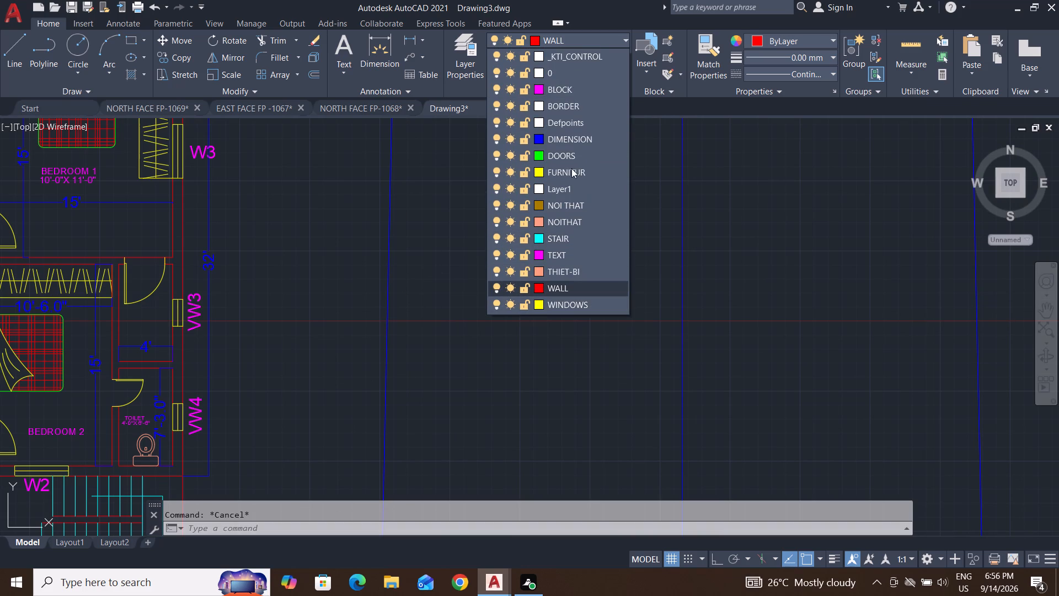
left_click(572, 138)
scroll(574, 278, "down", 3)
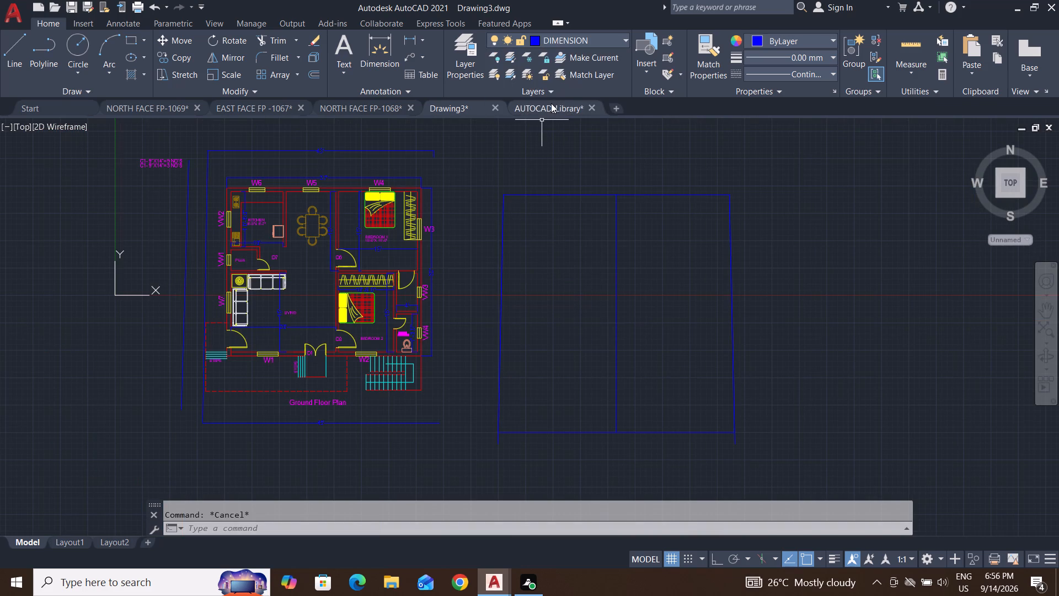
left_click(408, 42)
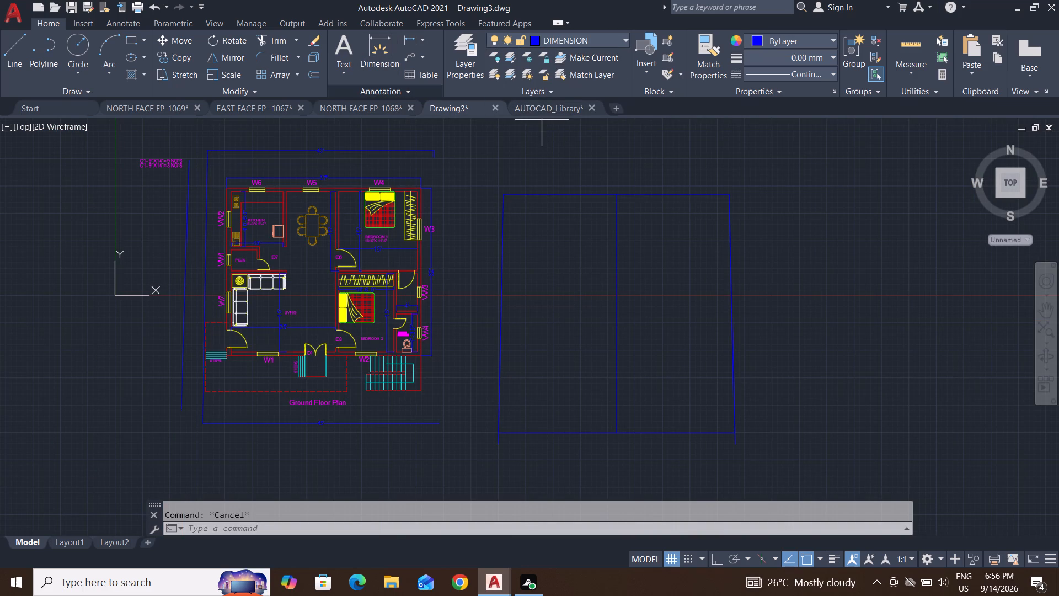
scroll(476, 191, "up", 4)
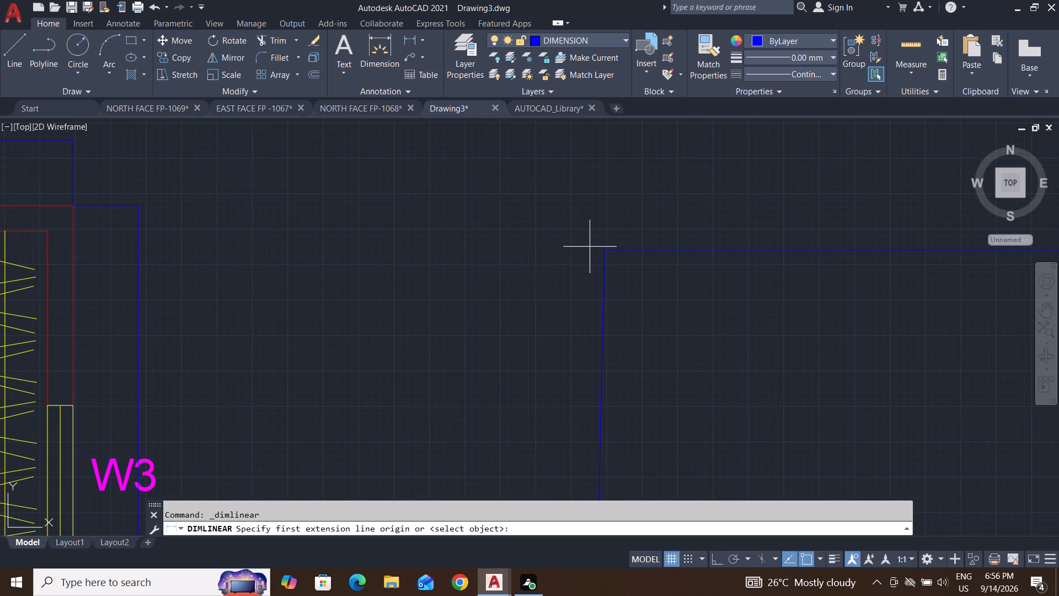
scroll(593, 248, "up", 4)
left_click(634, 257)
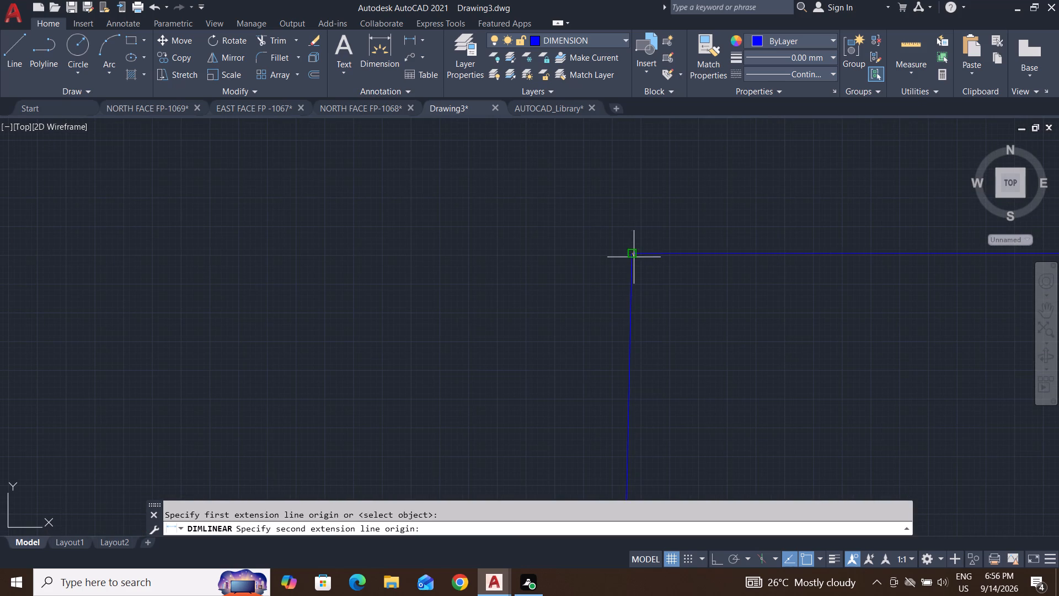
scroll(634, 257, "down", 14)
scroll(630, 307, "up", 3)
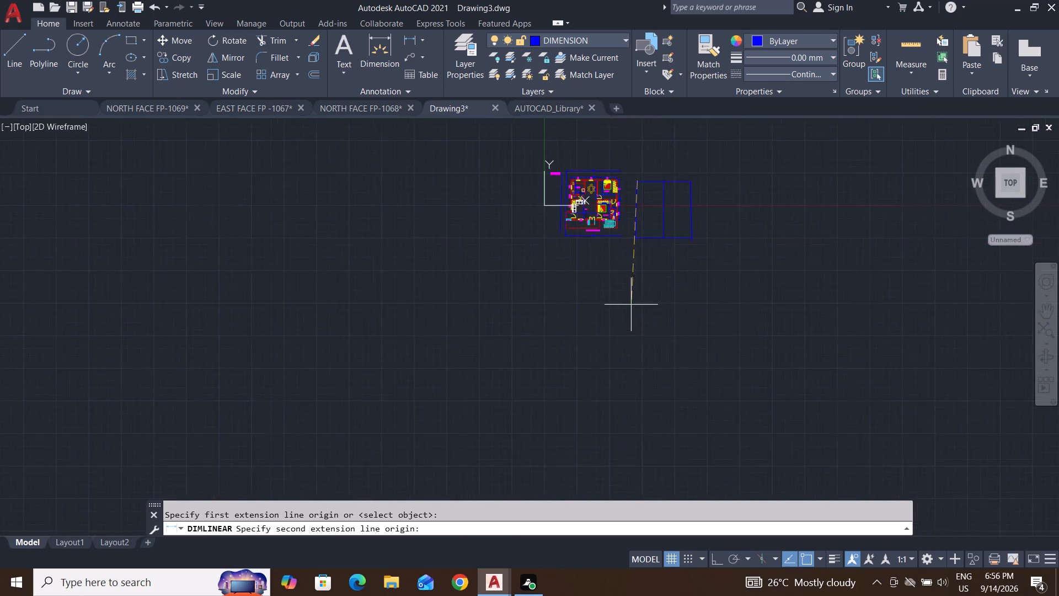
scroll(634, 295, "up", 2)
middle_click_drag(629, 174, 582, 289)
scroll(585, 295, "up", 4)
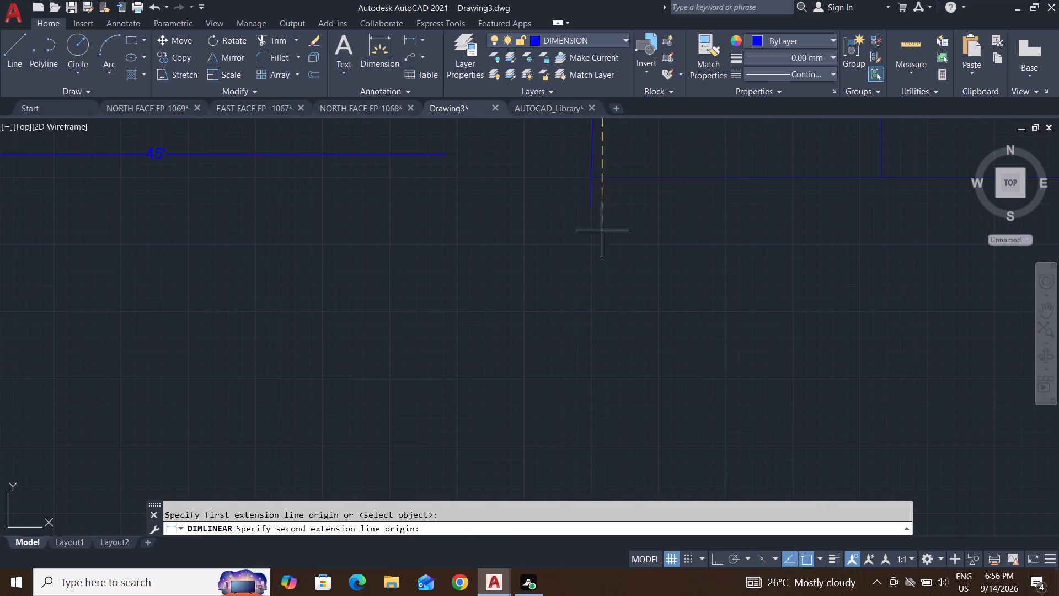
left_click(592, 205)
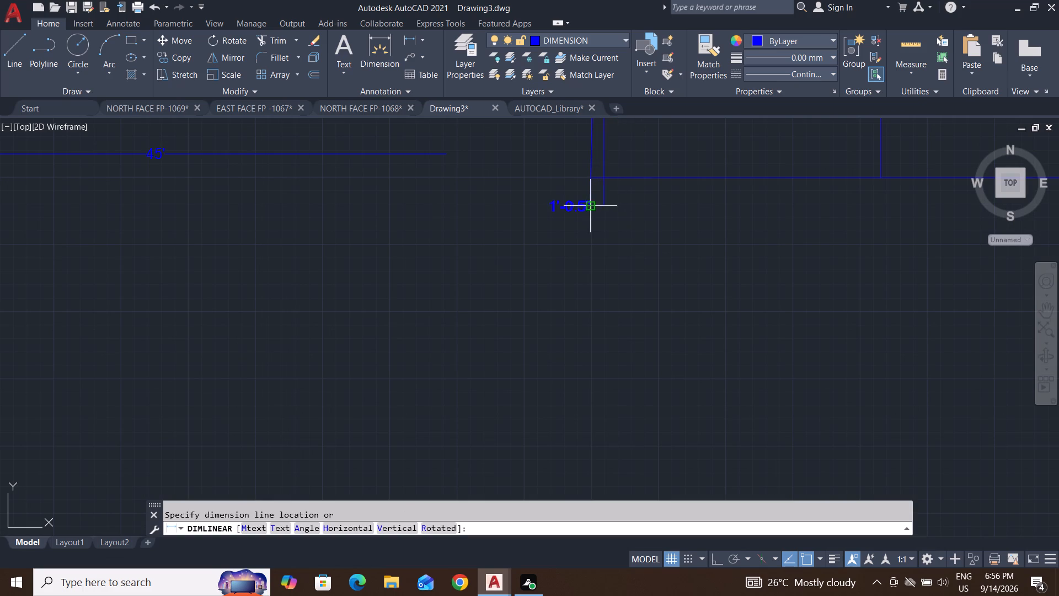
scroll(592, 205, "down", 2)
middle_click_drag(592, 151, 560, 372)
scroll(549, 298, "up", 2)
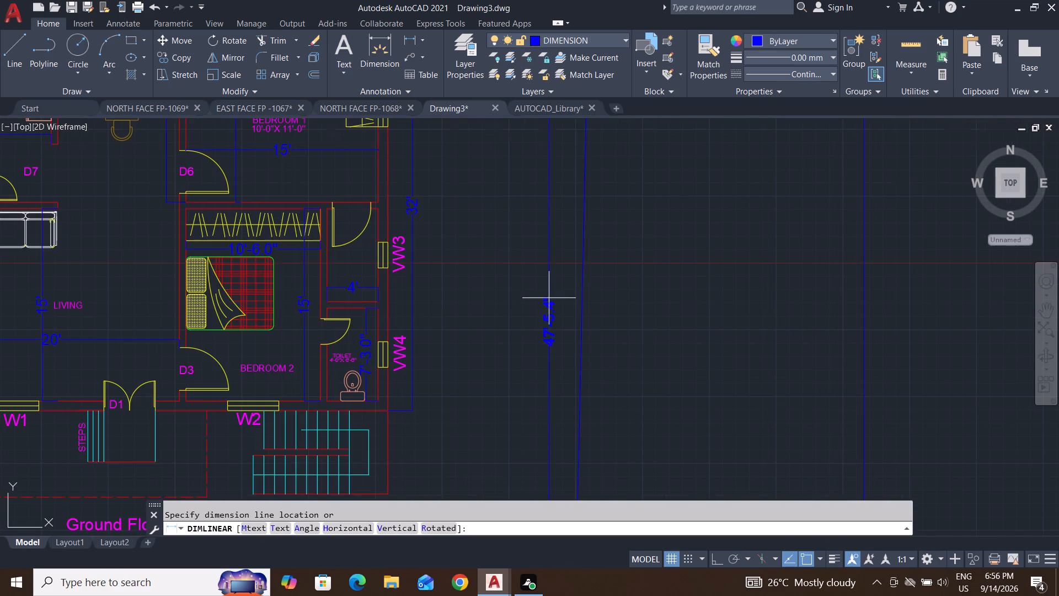
scroll(550, 328, "up", 2)
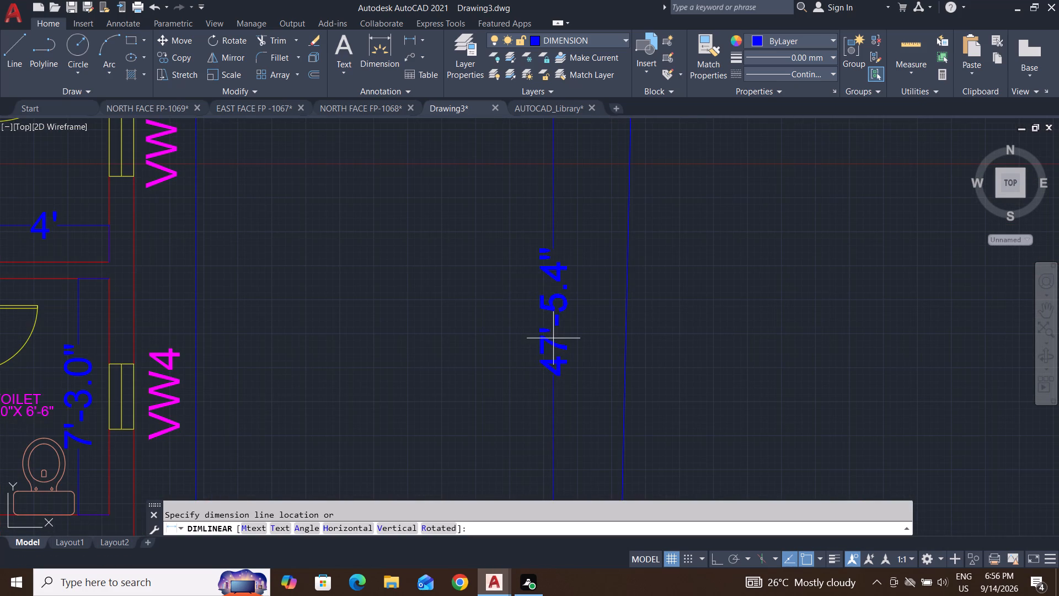
left_click(553, 338)
Examine where the new west side dimension's extension lines meet the outline's lower and upper ends.
scroll(546, 379, "down", 5)
middle_click_drag(544, 431, 545, 377)
scroll(557, 406, "up", 4)
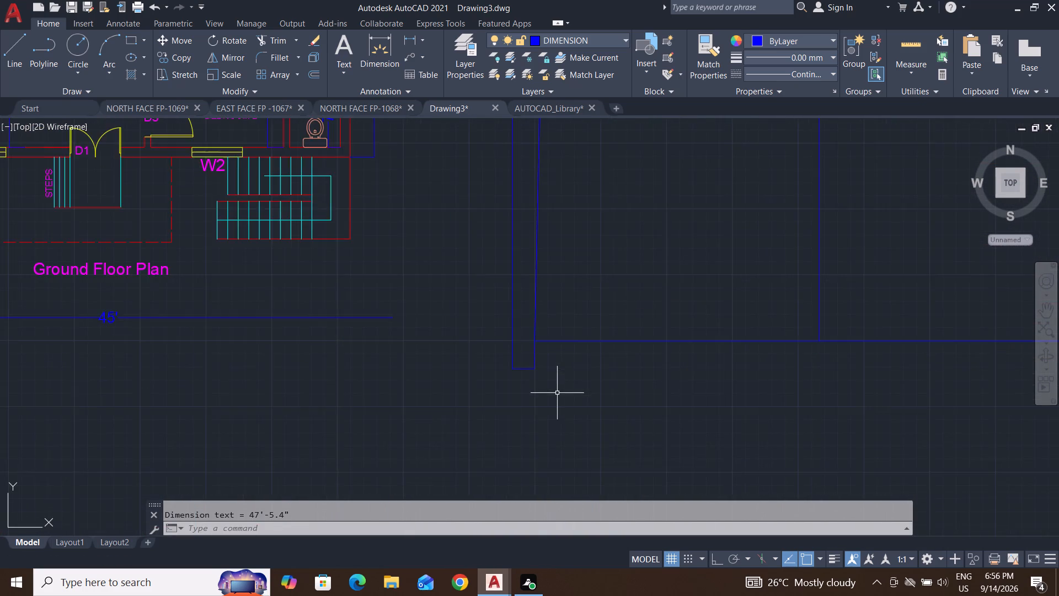
scroll(506, 355, "up", 5)
scroll(576, 402, "down", 11)
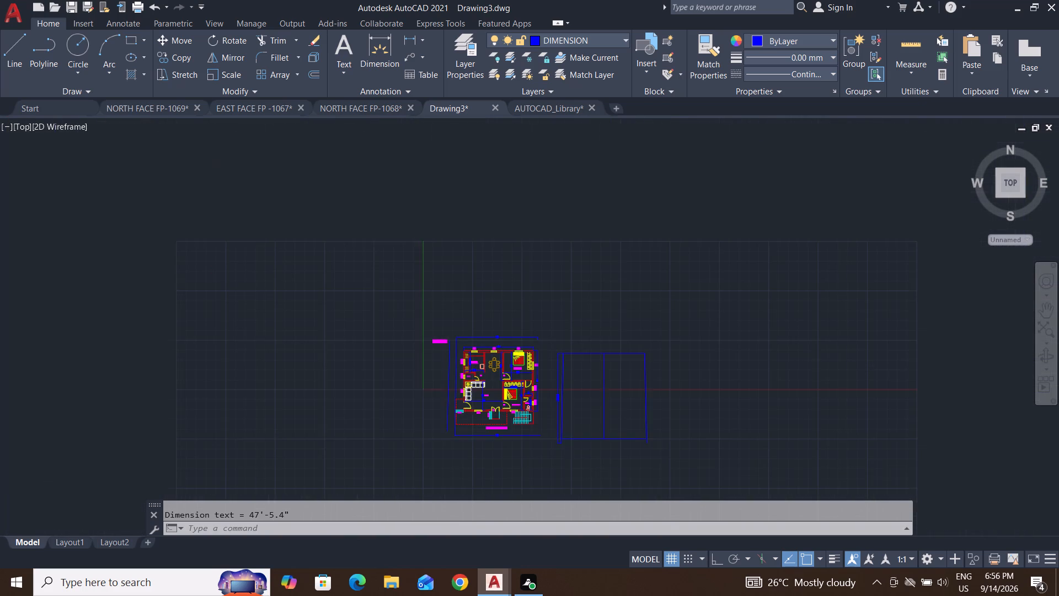
scroll(570, 336, "up", 4)
middle_click_drag(529, 475, 544, 371)
scroll(544, 370, "up", 4)
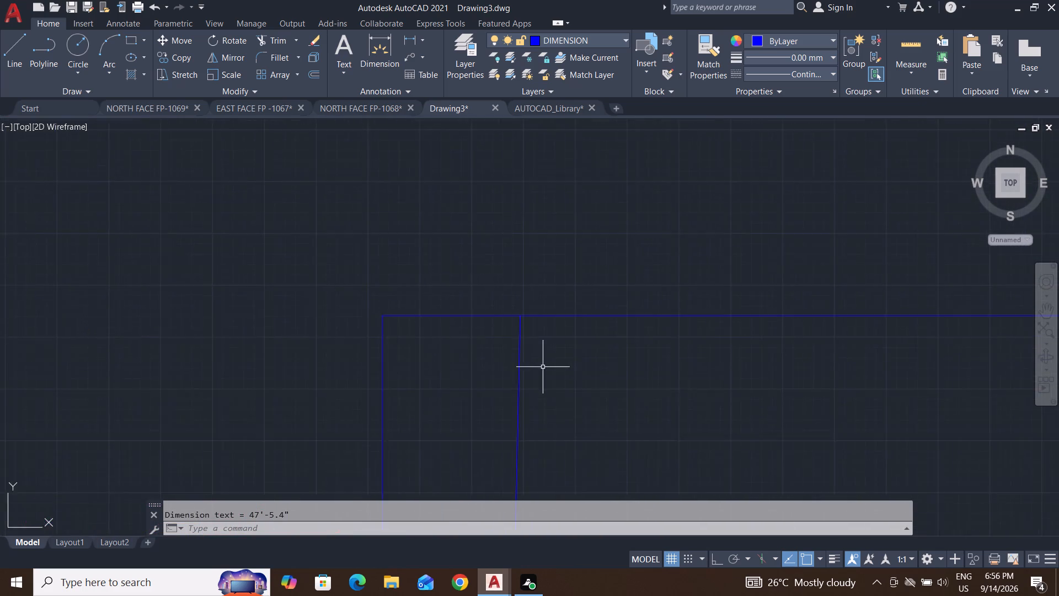
scroll(505, 322, "up", 4)
scroll(505, 319, "down", 12)
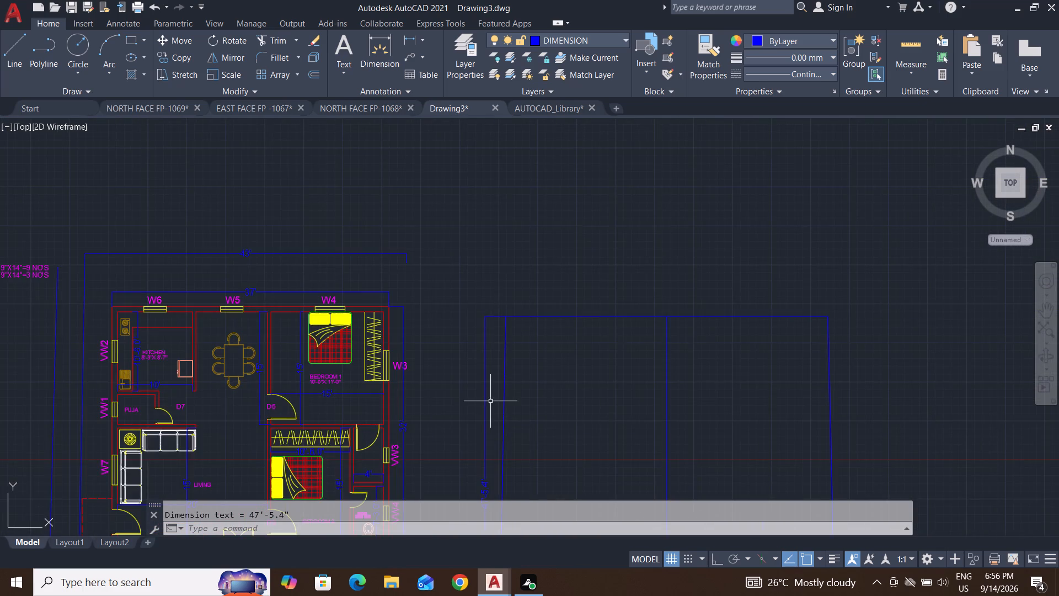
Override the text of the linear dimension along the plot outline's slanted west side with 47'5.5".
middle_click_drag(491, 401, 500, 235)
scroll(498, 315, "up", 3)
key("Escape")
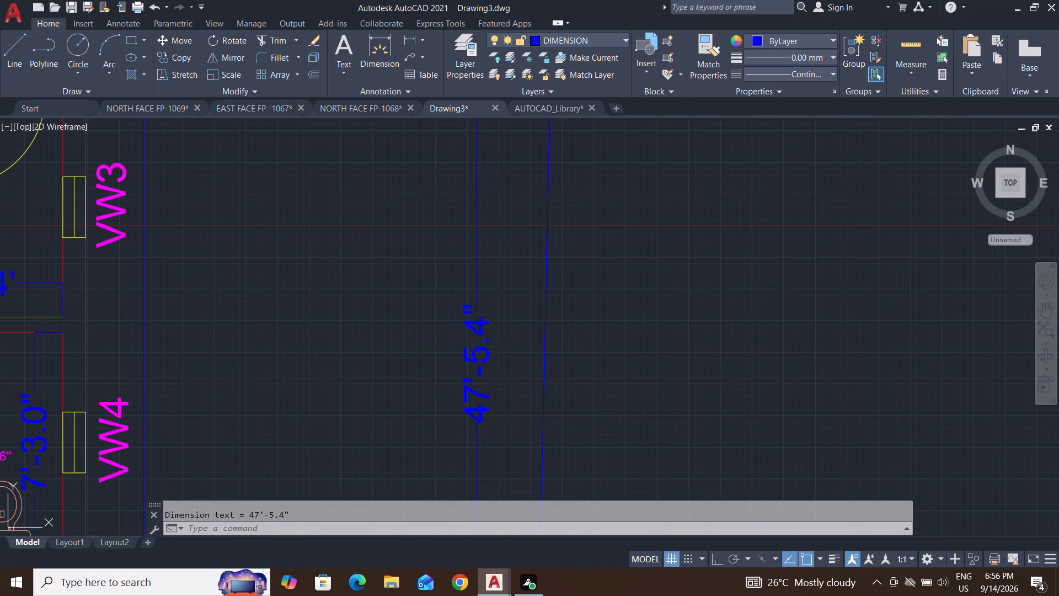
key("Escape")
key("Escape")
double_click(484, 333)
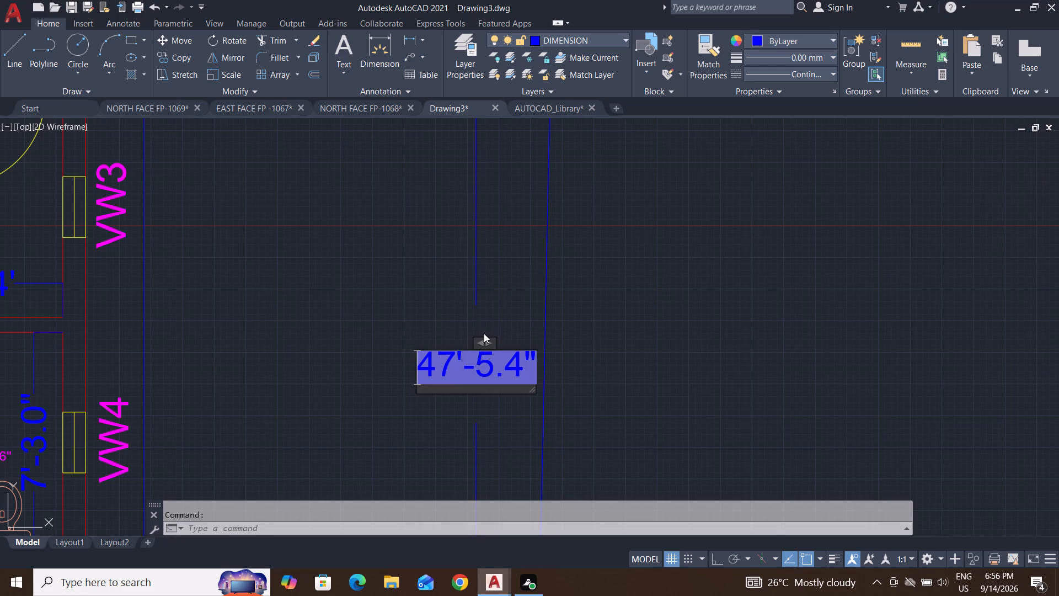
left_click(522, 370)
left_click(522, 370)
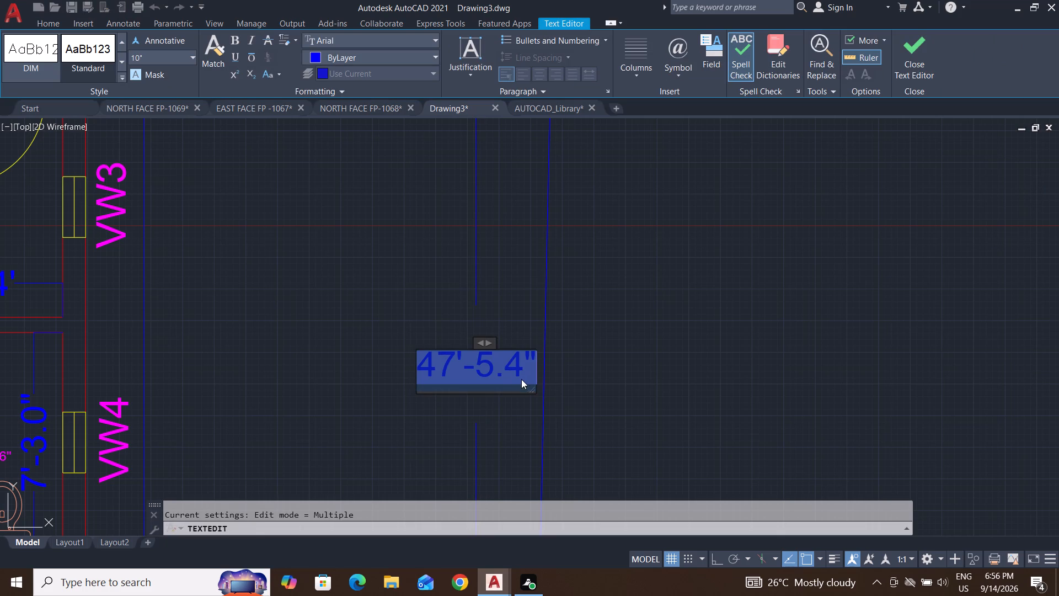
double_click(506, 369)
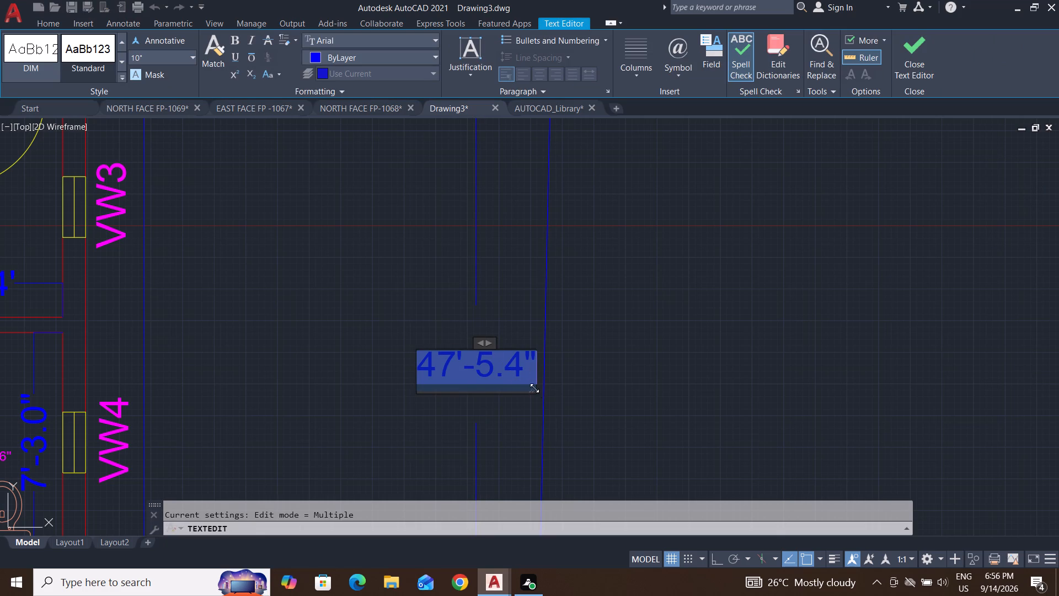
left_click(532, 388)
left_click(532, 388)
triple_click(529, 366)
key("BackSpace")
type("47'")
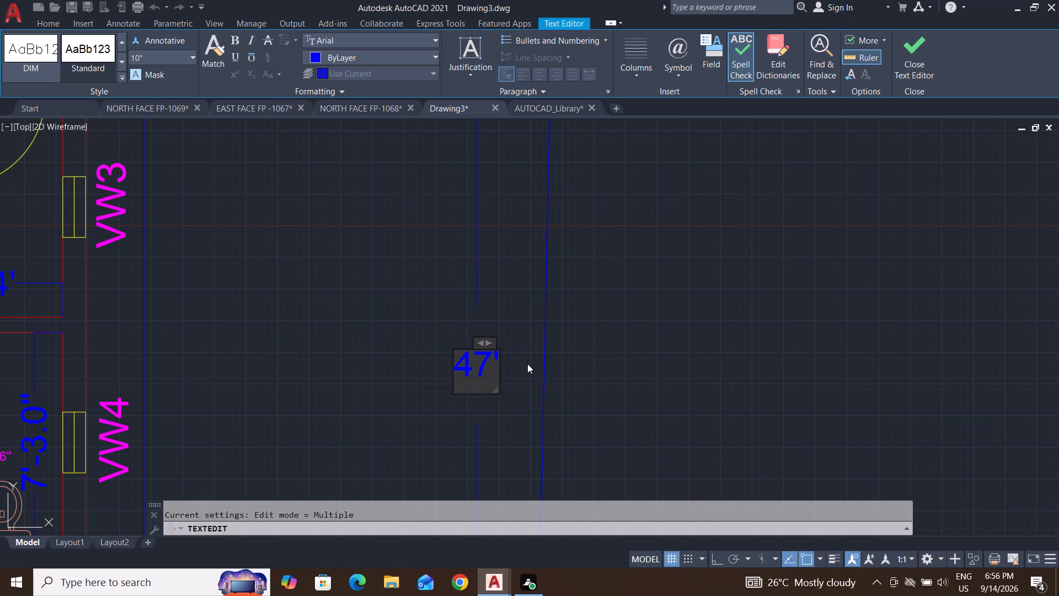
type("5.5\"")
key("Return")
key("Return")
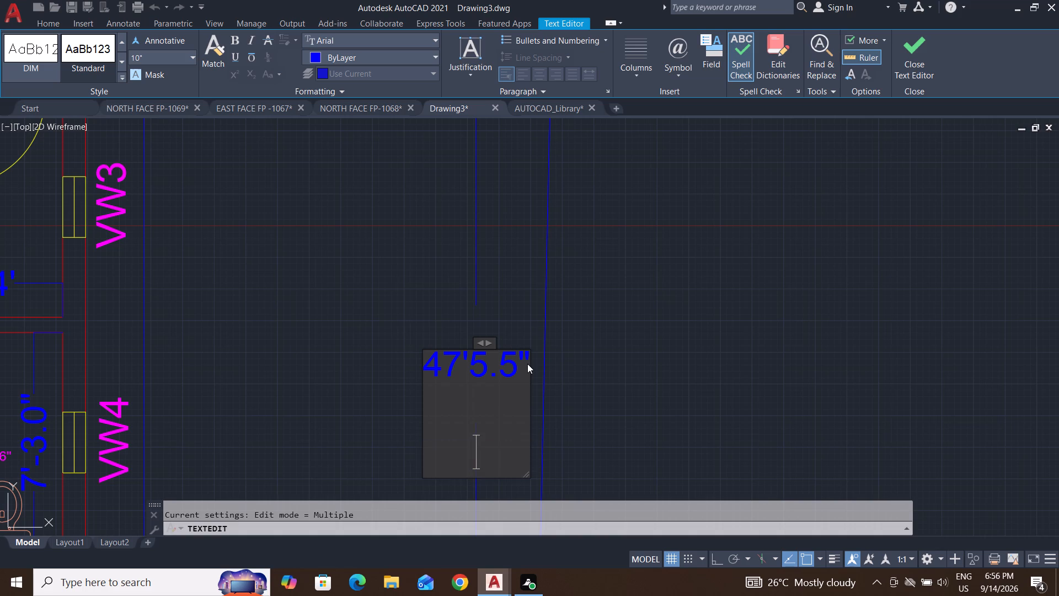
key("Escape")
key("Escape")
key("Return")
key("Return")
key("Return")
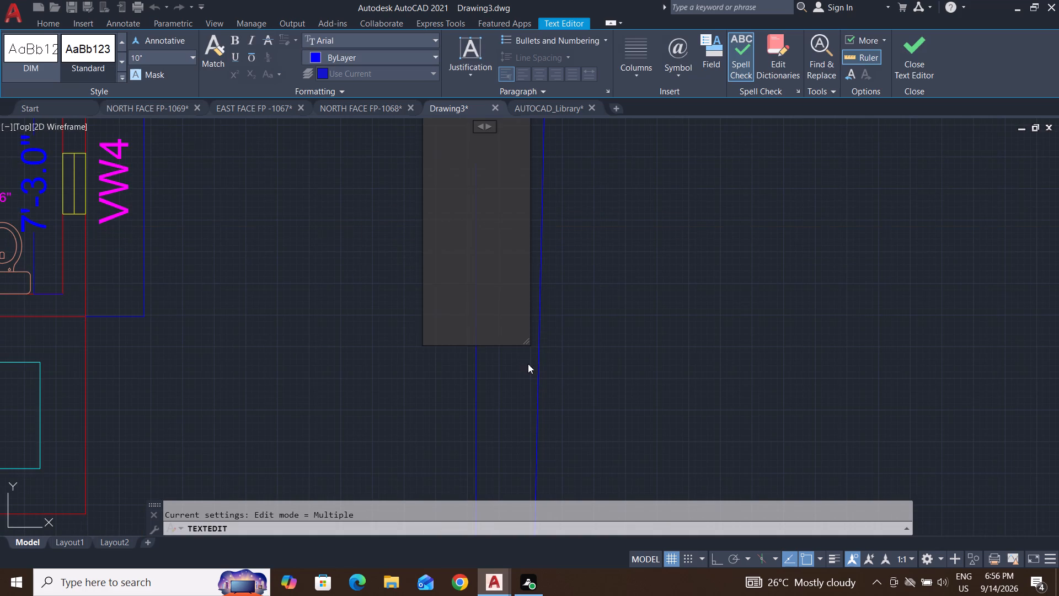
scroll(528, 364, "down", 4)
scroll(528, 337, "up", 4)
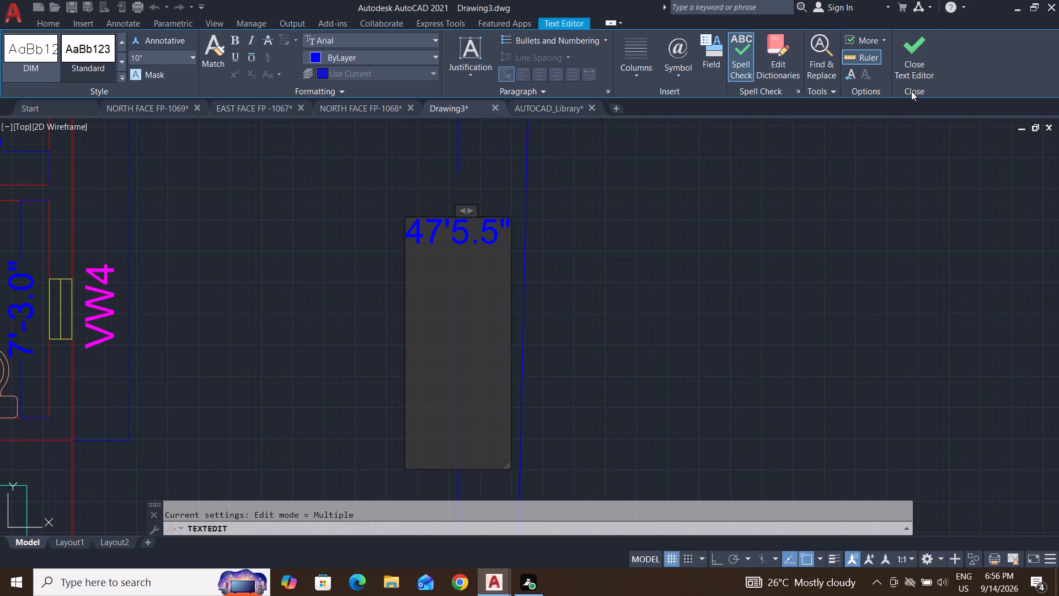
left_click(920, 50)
Check the vertical extent of the outline's slanted east side with a linear dimension preview, without placing the dimension.
scroll(452, 247, "down", 1)
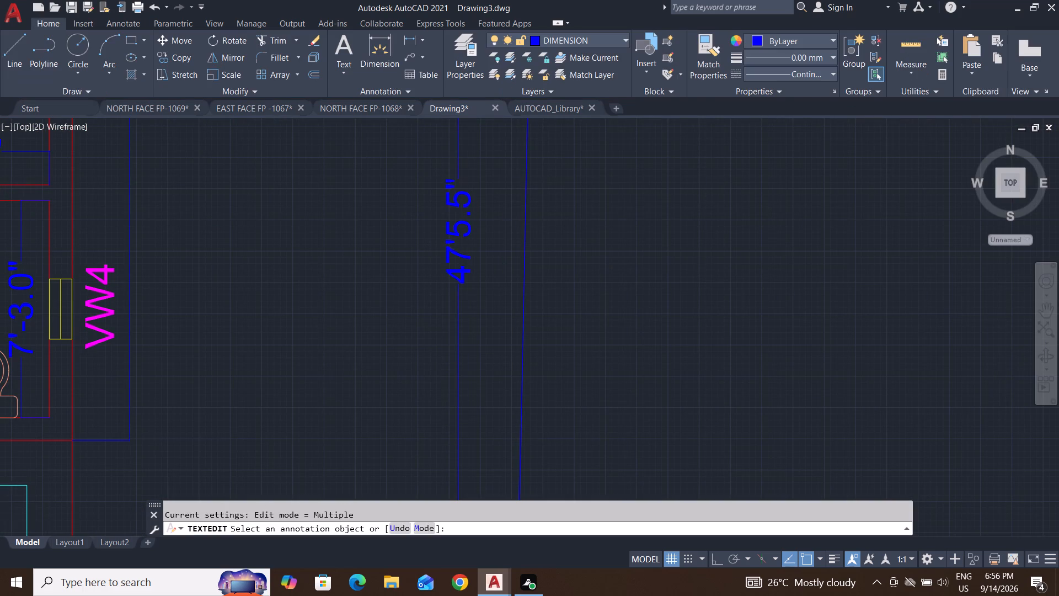
scroll(452, 247, "down", 3)
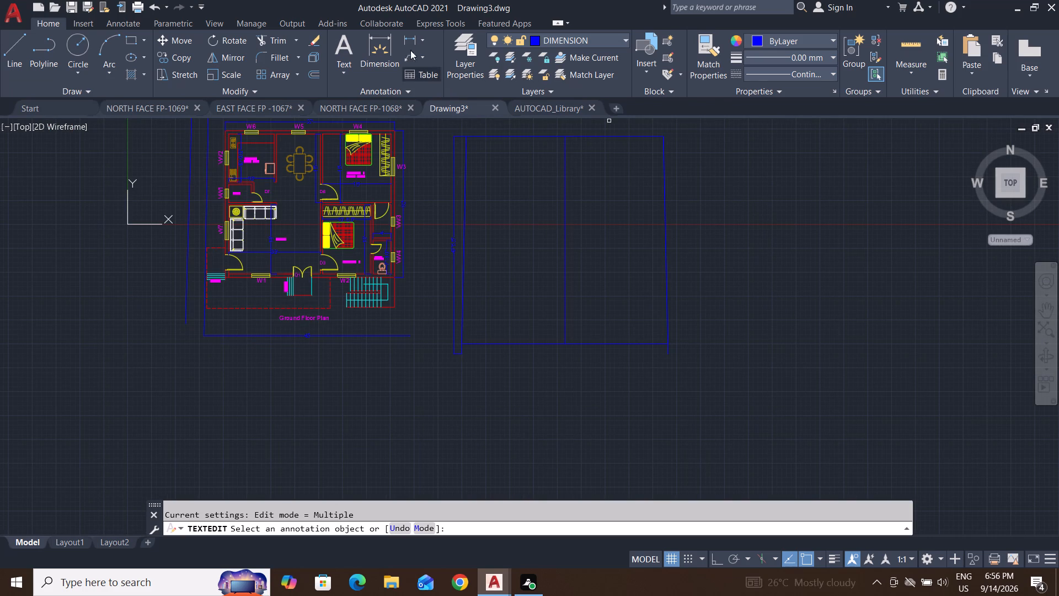
left_click(411, 31)
left_click(411, 39)
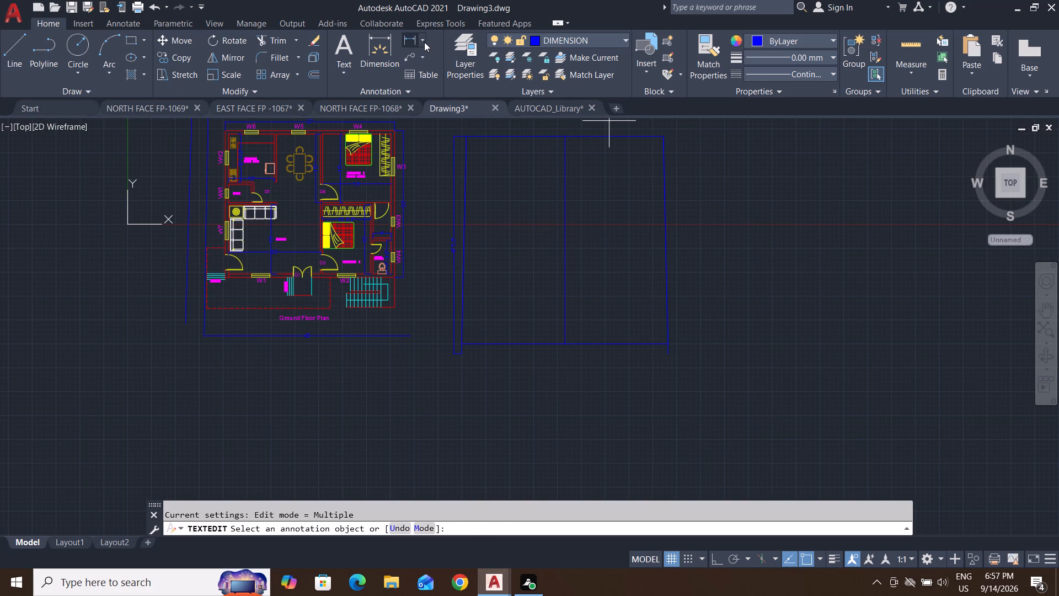
left_click(667, 135)
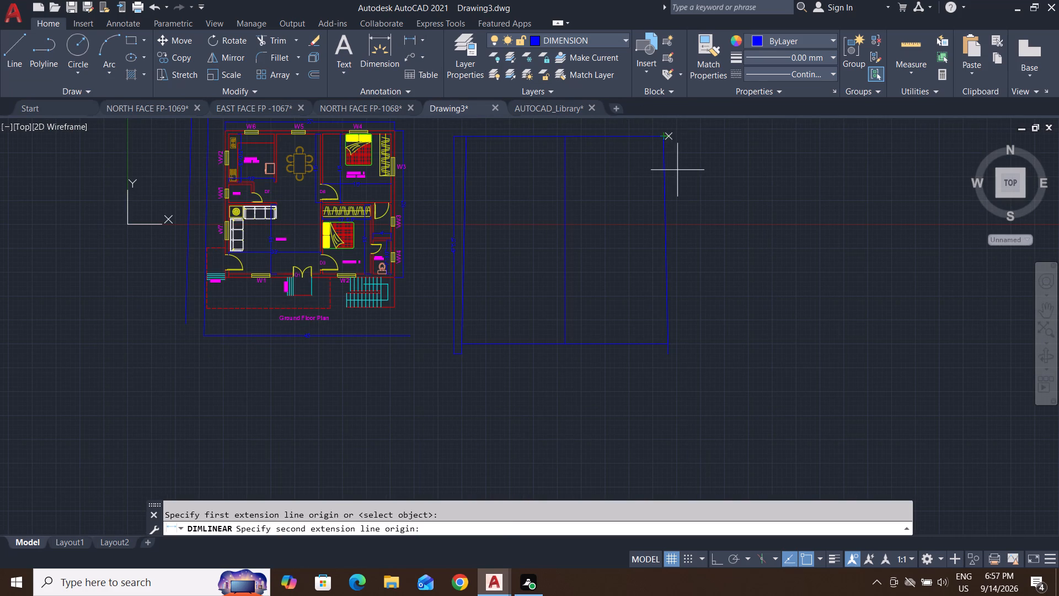
scroll(673, 365, "up", 3)
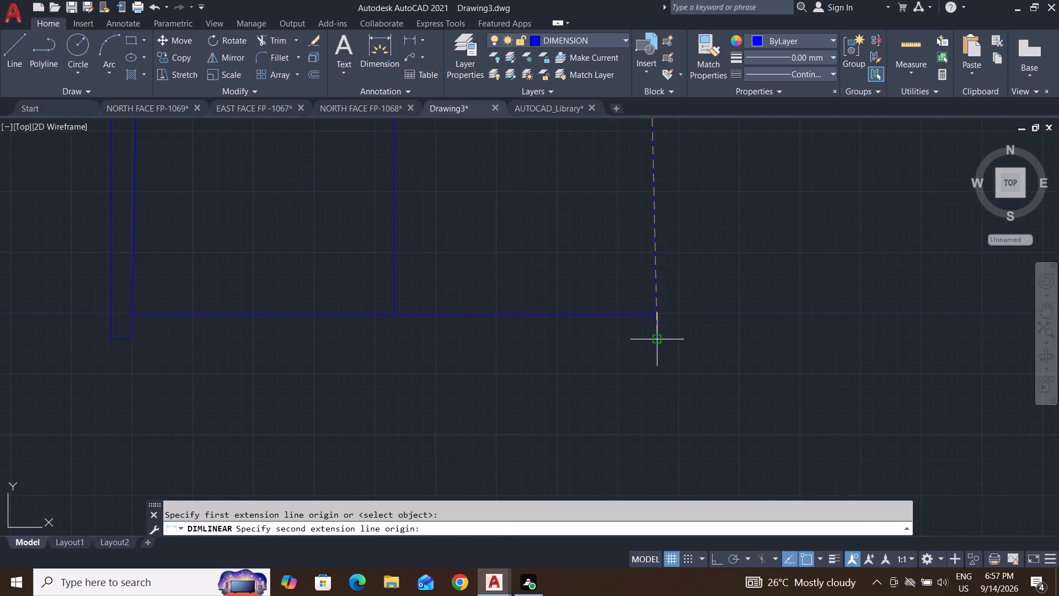
left_click(655, 336)
scroll(700, 277, "down", 2)
scroll(699, 189, "up", 2)
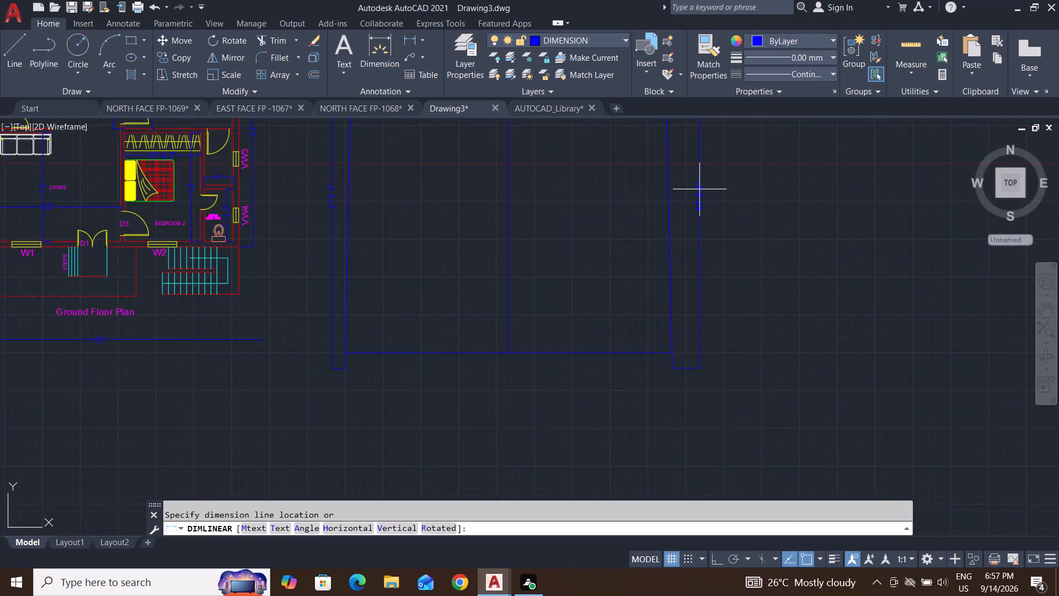
scroll(699, 187, "up", 1)
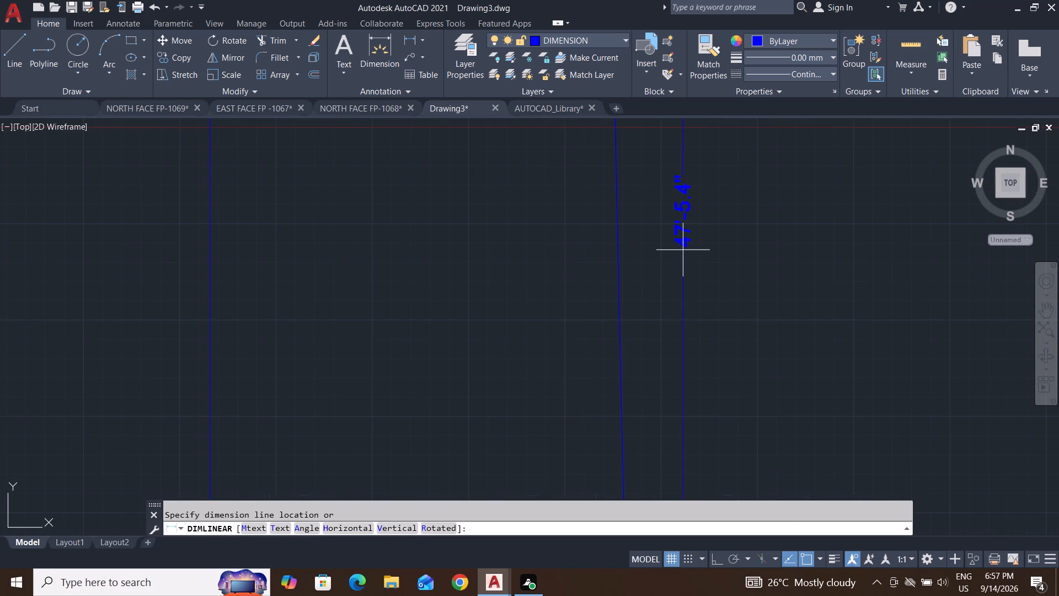
scroll(683, 250, "down", 3)
key("Escape")
key("Escape")
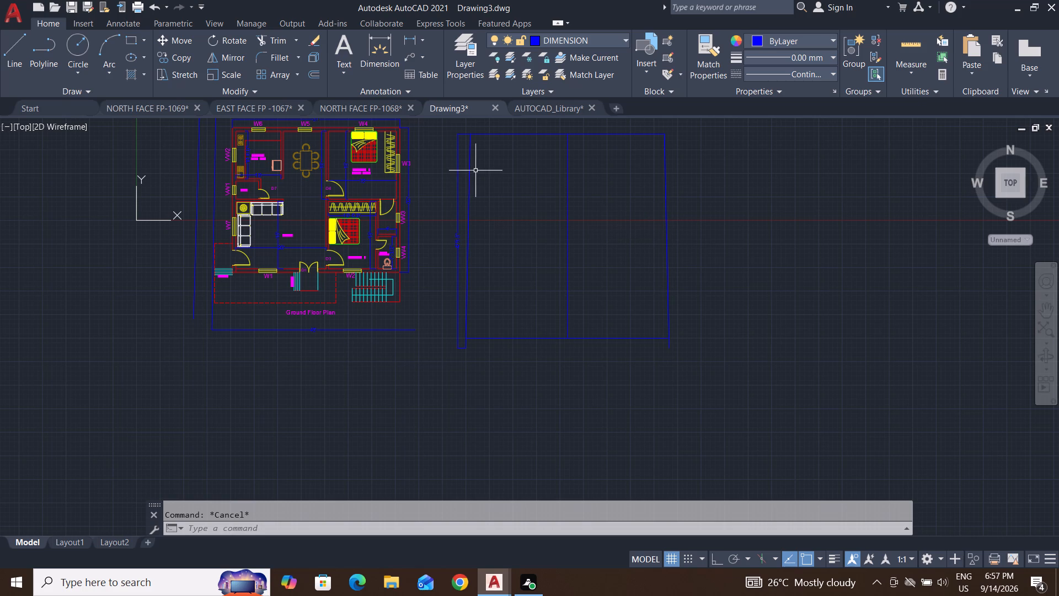
Delete the plot outline's slanted west side together with its dimension, and the slanted east side.
left_click(488, 178)
left_click(457, 246)
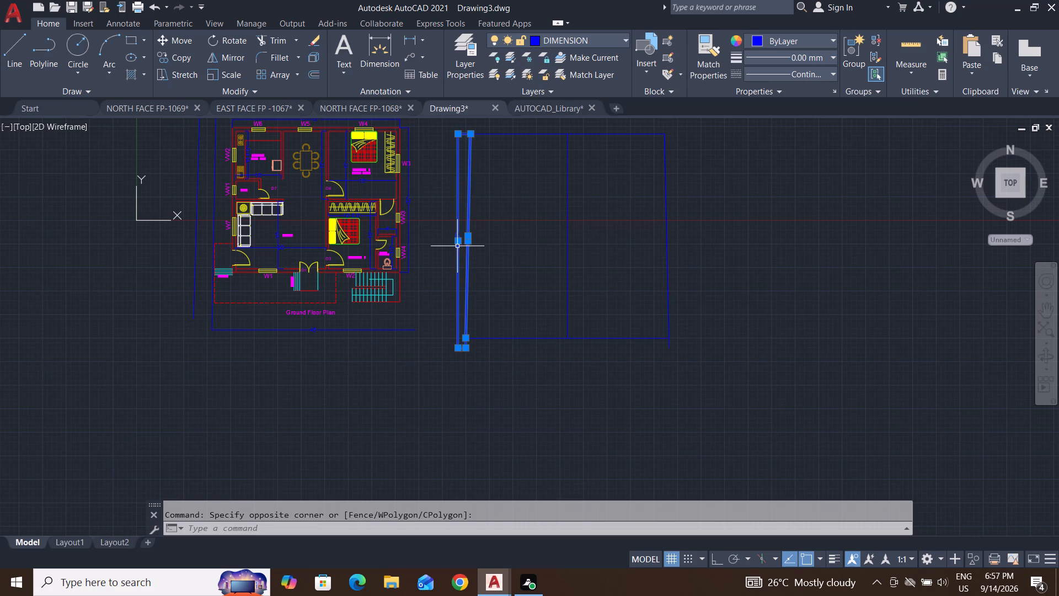
key("Delete")
left_click_drag(708, 199, 689, 209)
left_click(629, 260)
key("Delete")
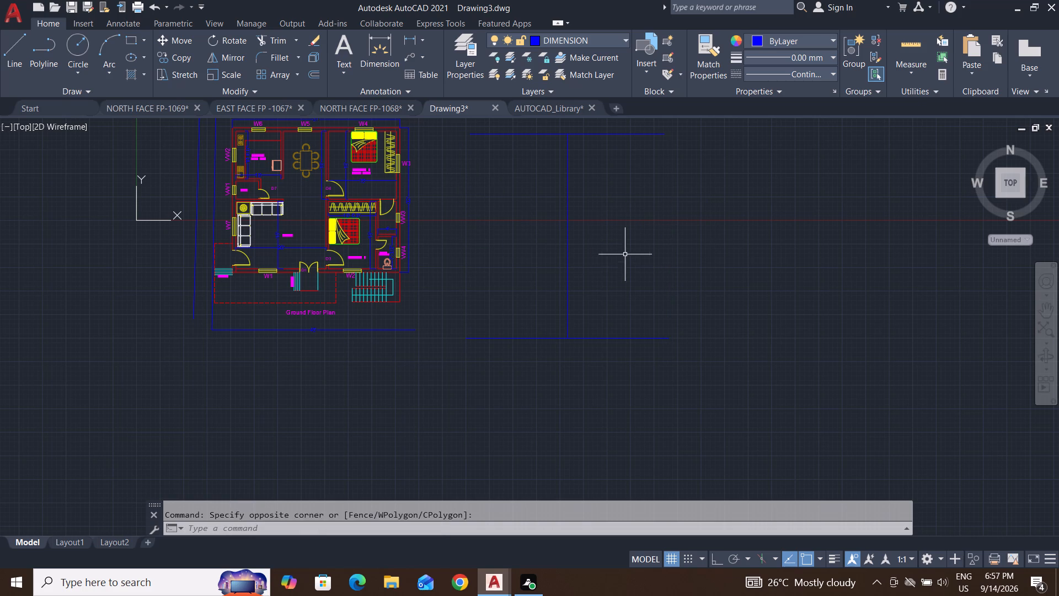
key("Escape")
key("Escape")
key("Escape")
left_click_drag(394, 158, 336, 193)
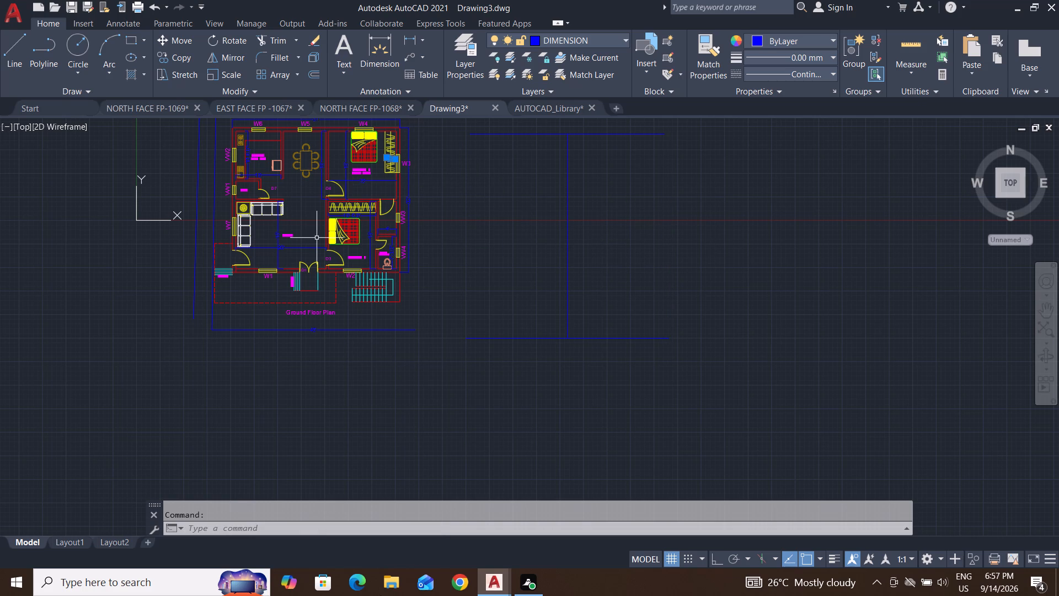
Draw a 47'5.5" line from the west end of the outline's north side, slanting slightly outward toward the south.
left_click(13, 51)
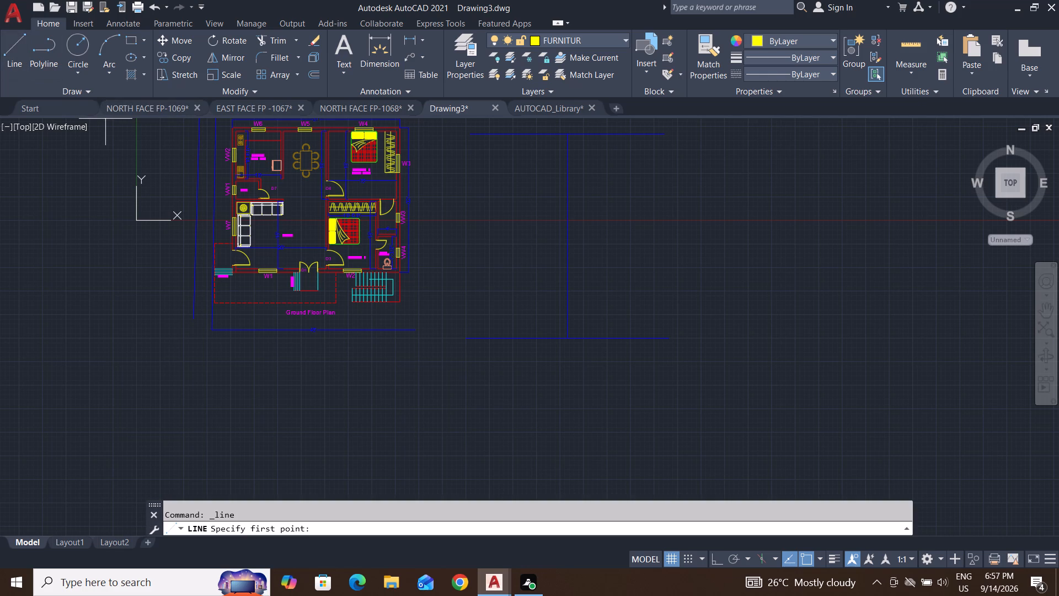
left_click(472, 132)
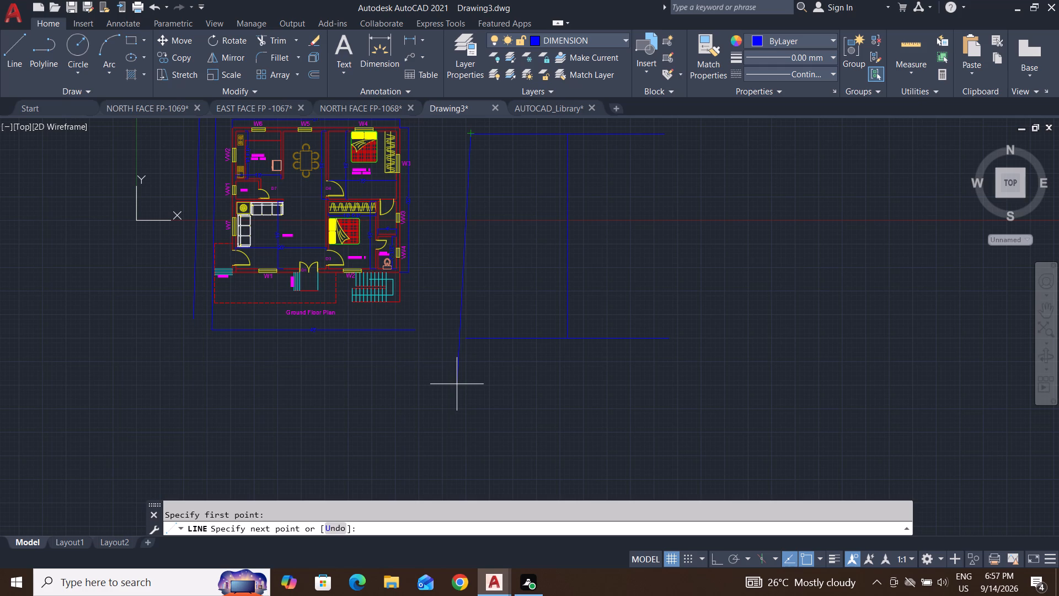
type("47")
key("apostrophe")
key("5")
type(".5\"")
key("Return")
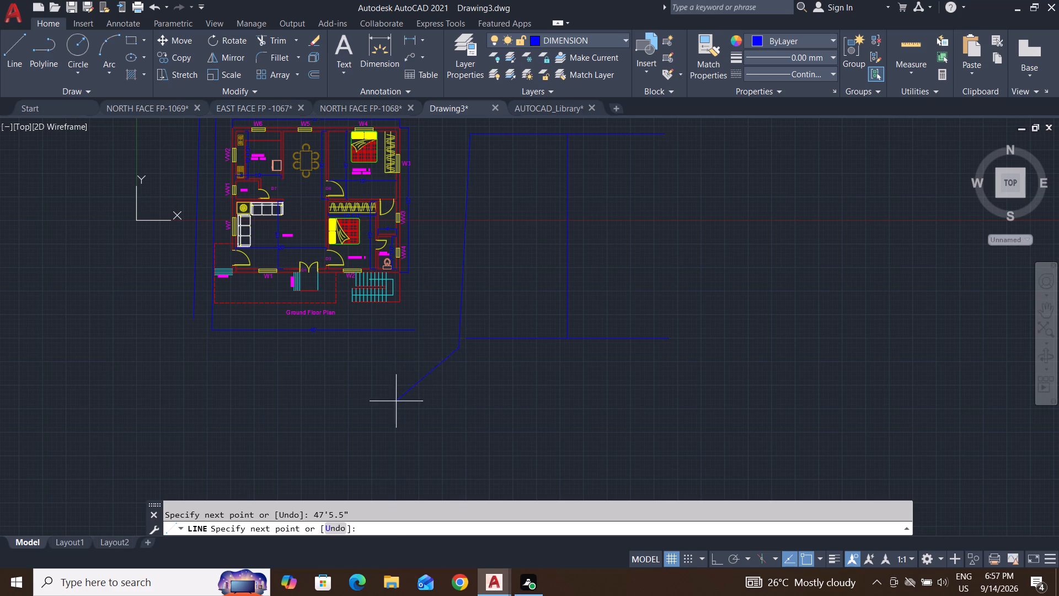
key("Return")
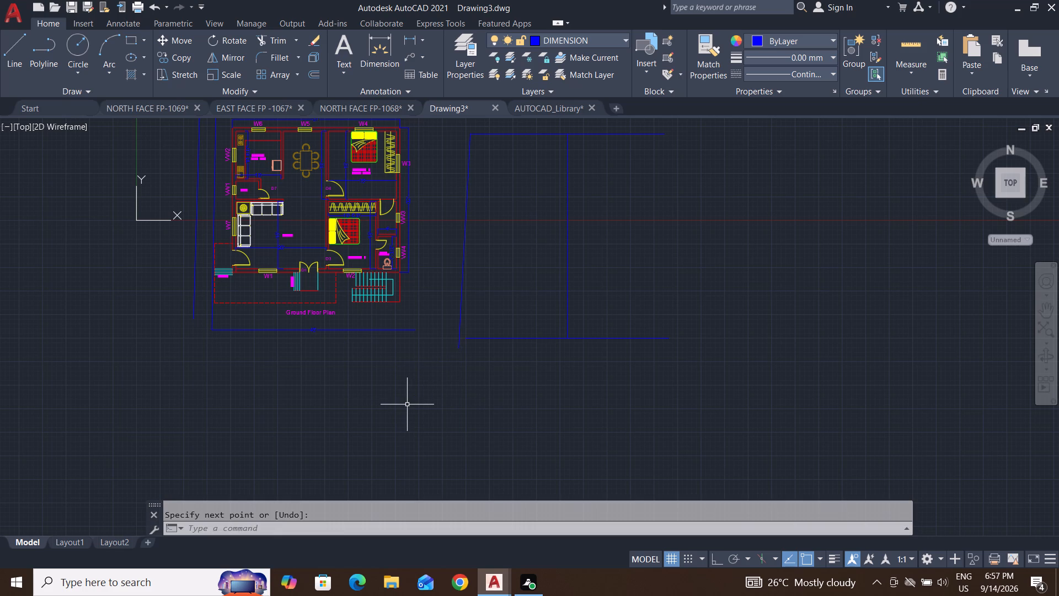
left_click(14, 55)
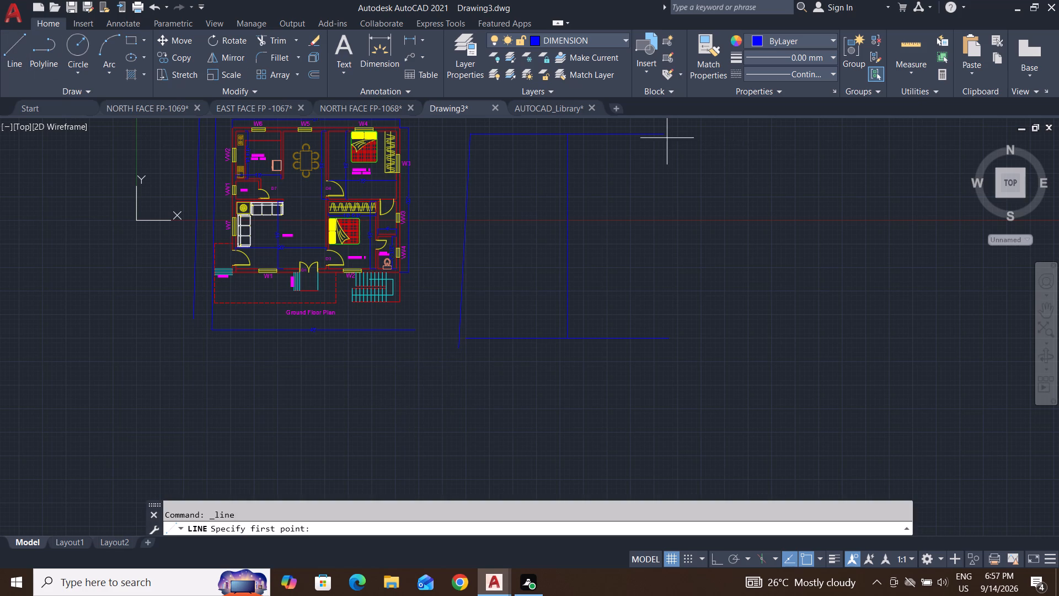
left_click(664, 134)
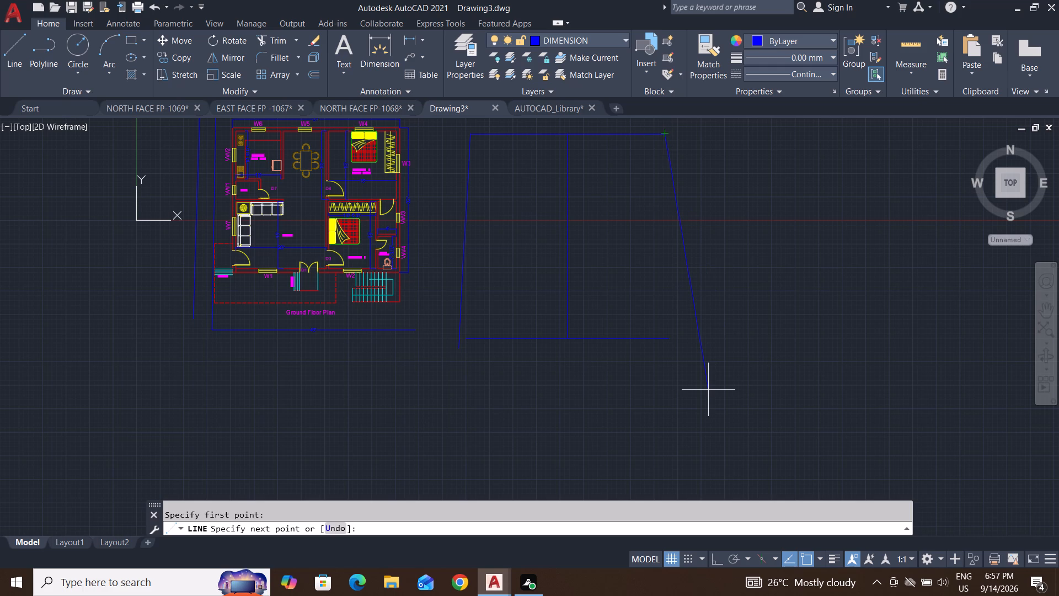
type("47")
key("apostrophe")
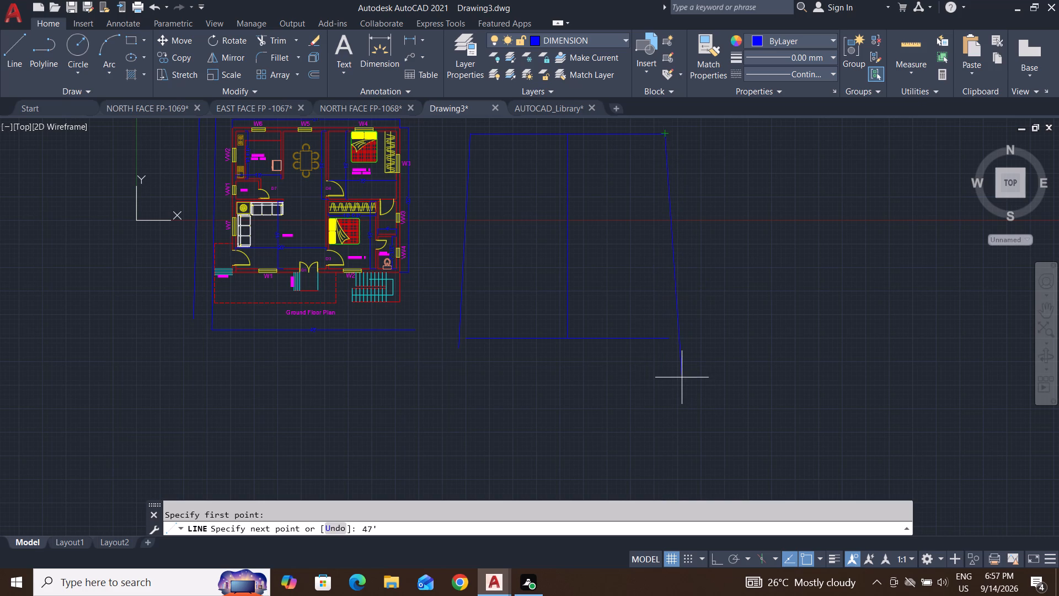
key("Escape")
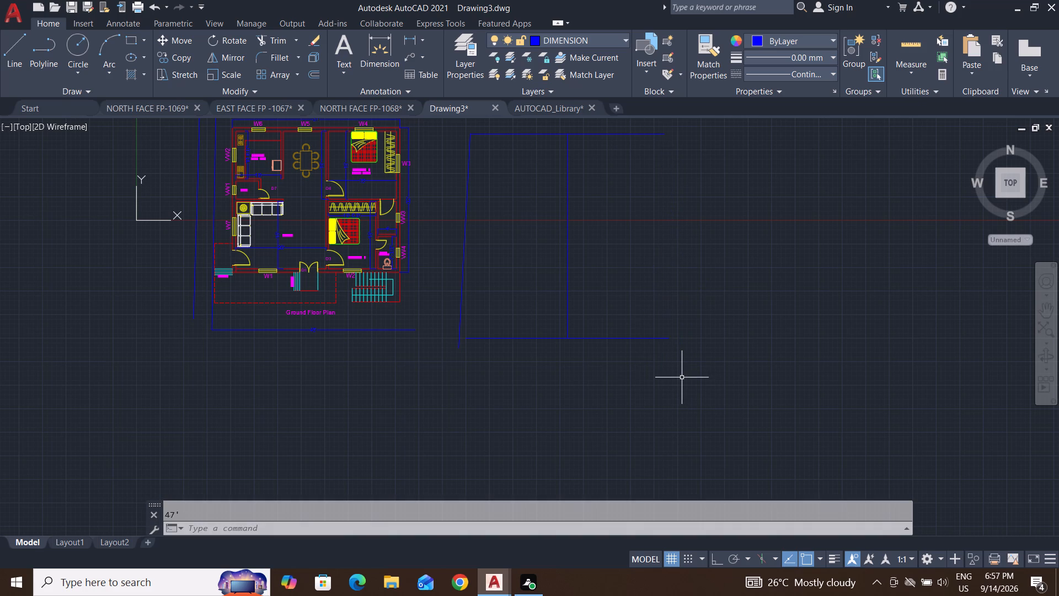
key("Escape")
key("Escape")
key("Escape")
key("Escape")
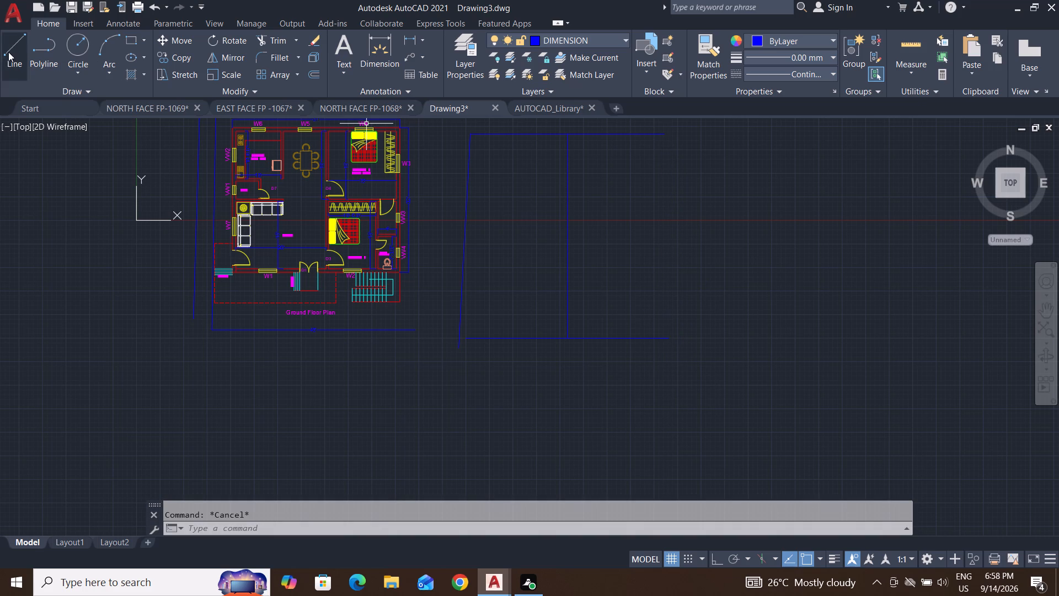
Draw a 47'5" line from the east end of the outline's north side, slanting slightly outward toward the south.
left_click(12, 48)
left_click(667, 136)
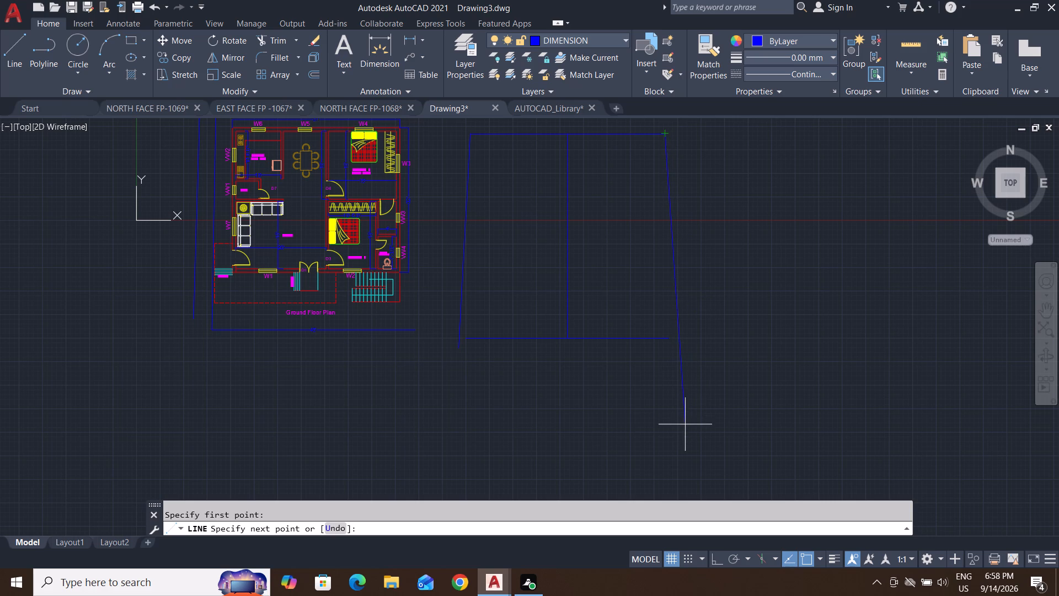
type("47")
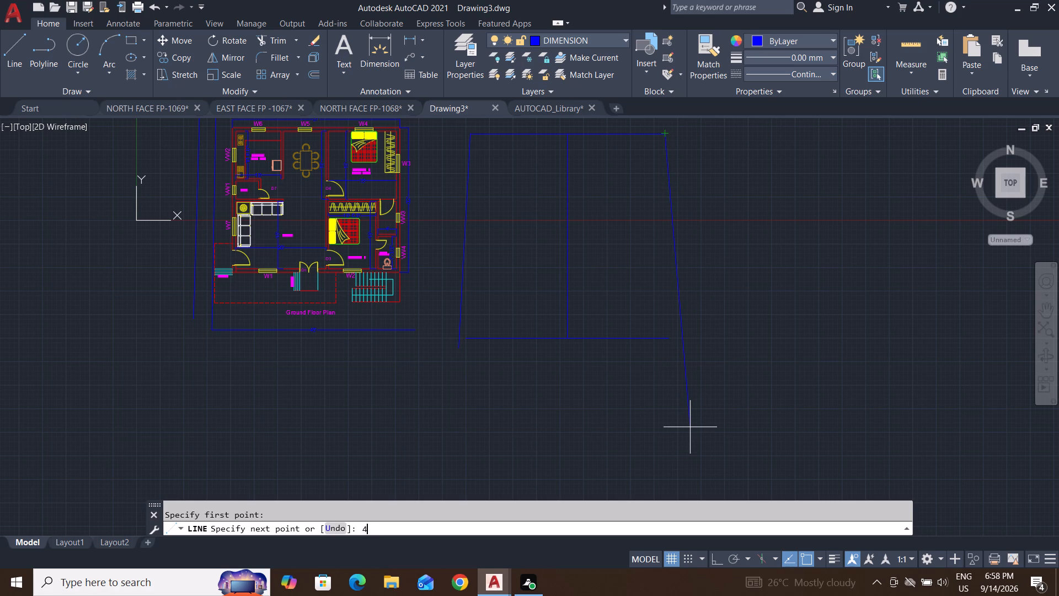
key("apostrophe")
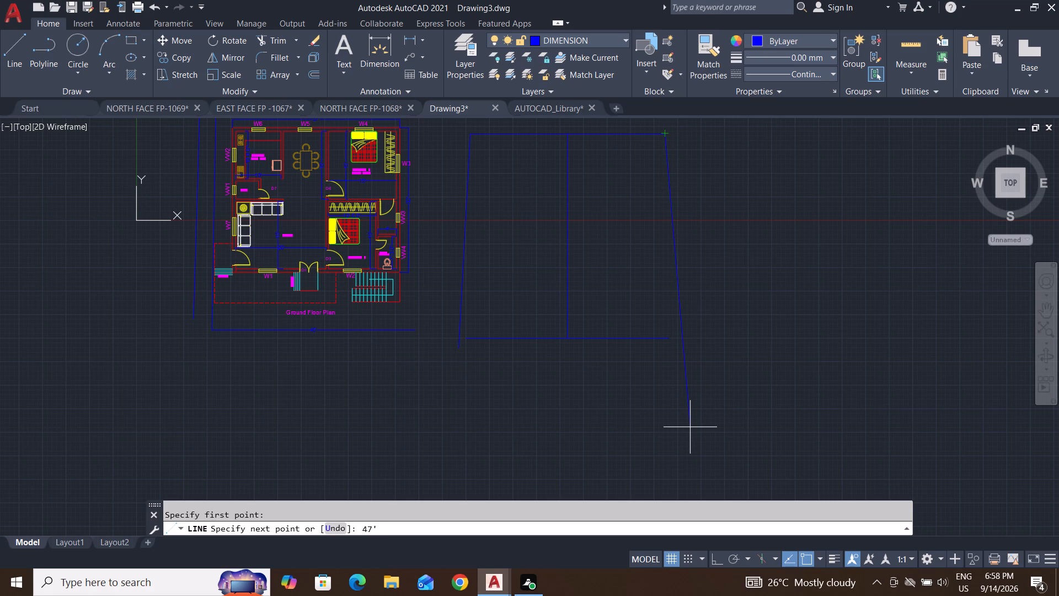
type("5\"")
key("Return")
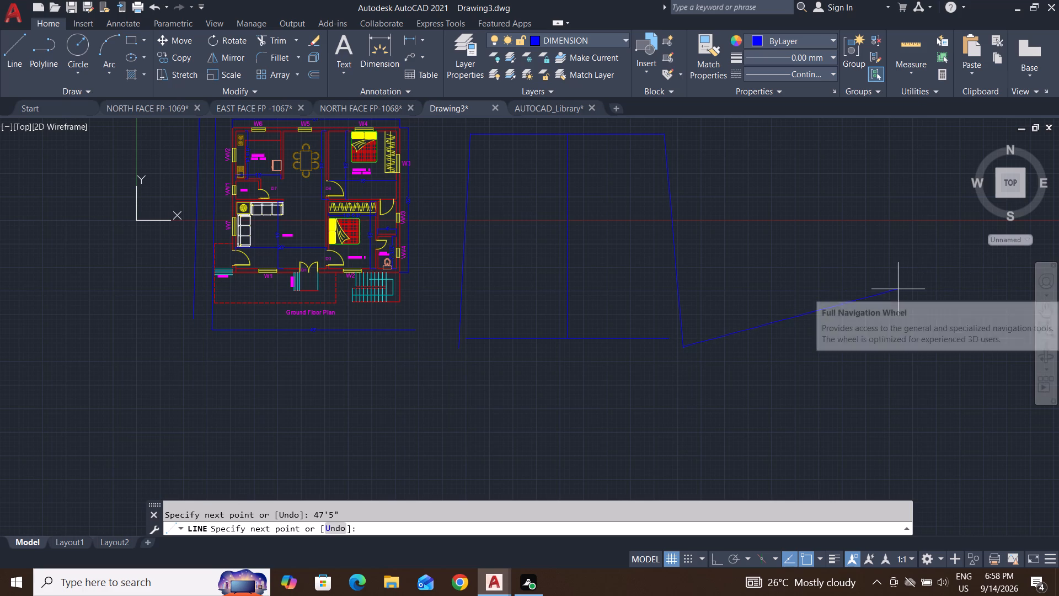
key("Return")
key("Escape")
key("Escape")
key("Escape")
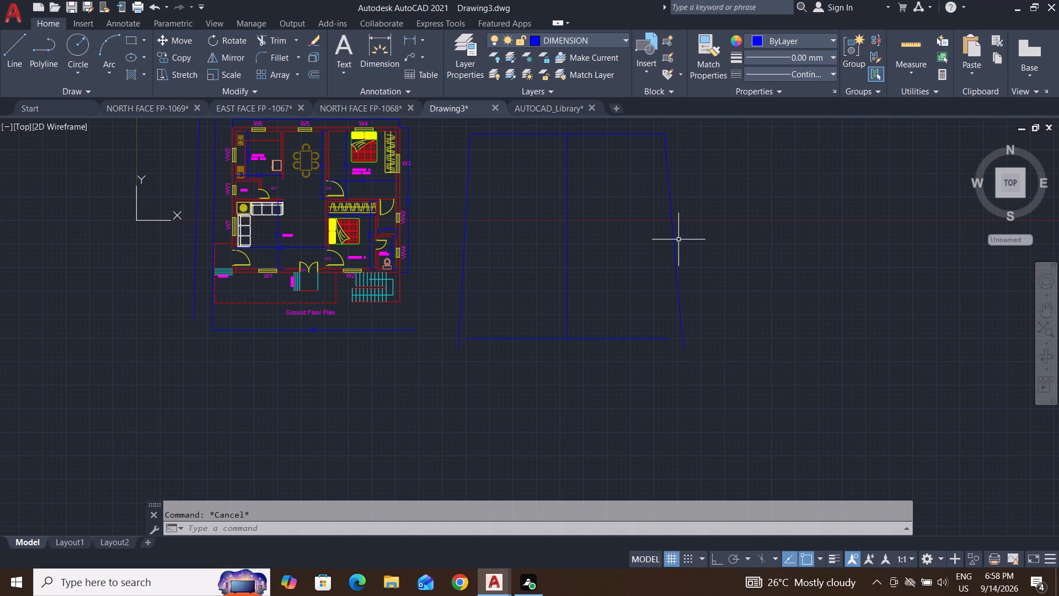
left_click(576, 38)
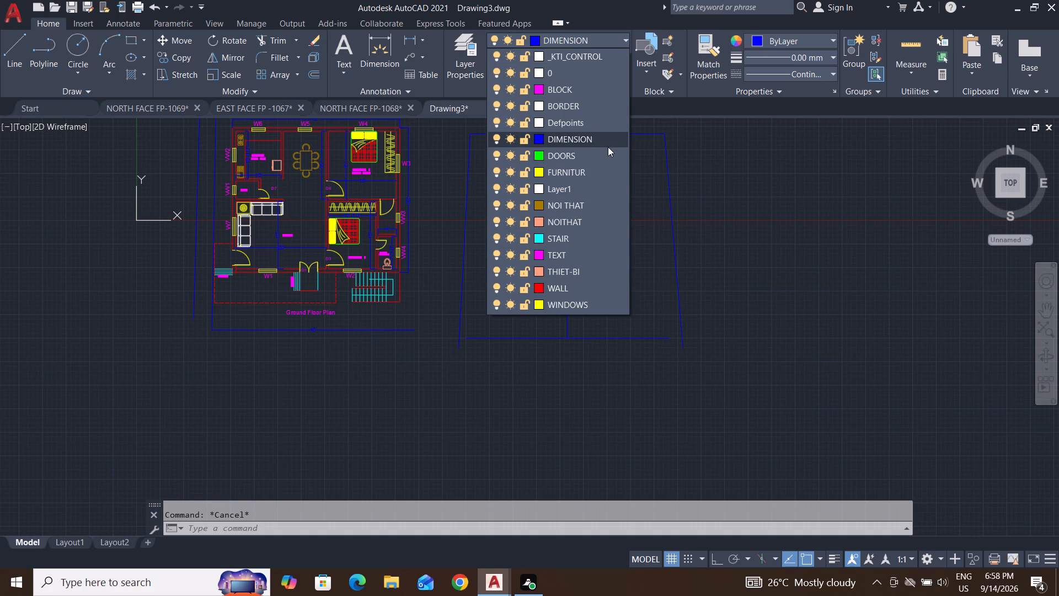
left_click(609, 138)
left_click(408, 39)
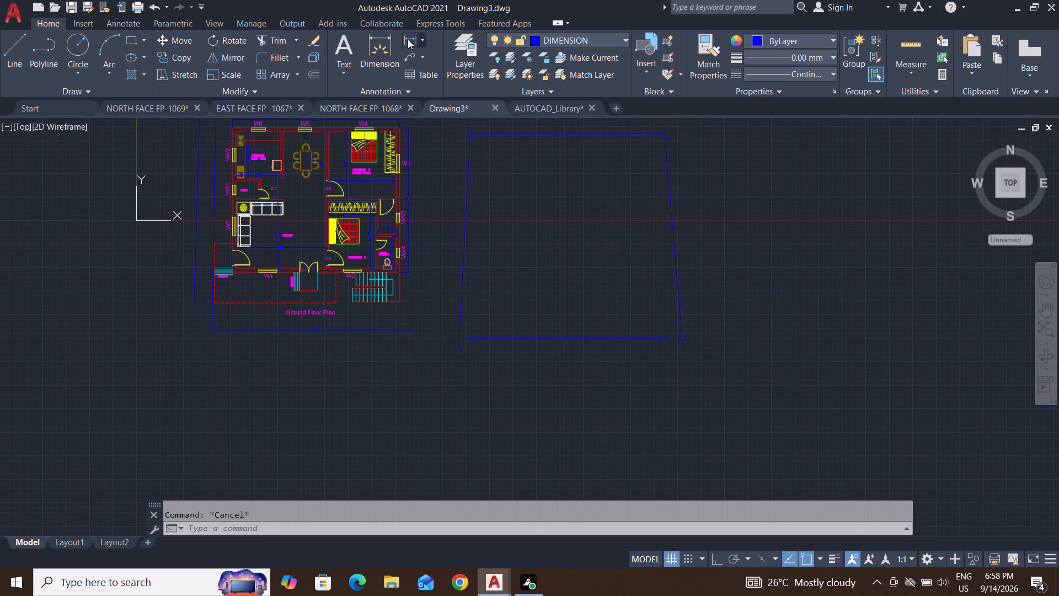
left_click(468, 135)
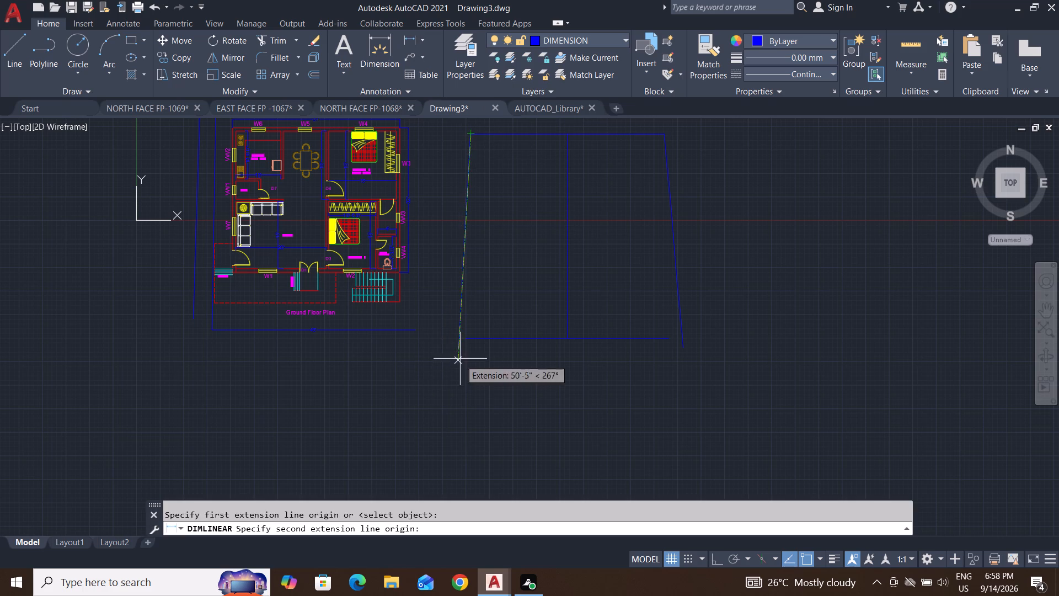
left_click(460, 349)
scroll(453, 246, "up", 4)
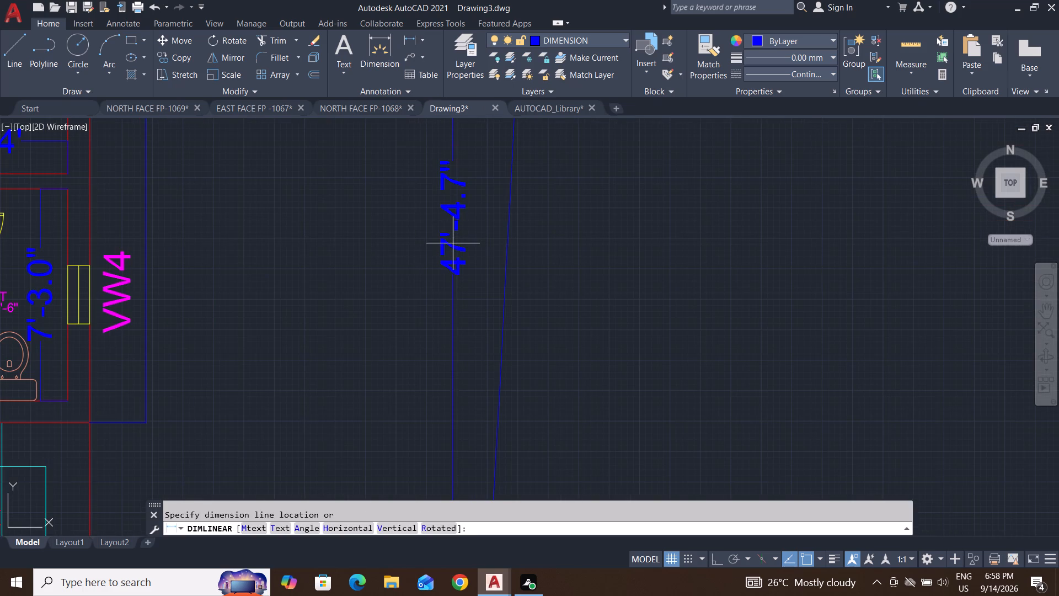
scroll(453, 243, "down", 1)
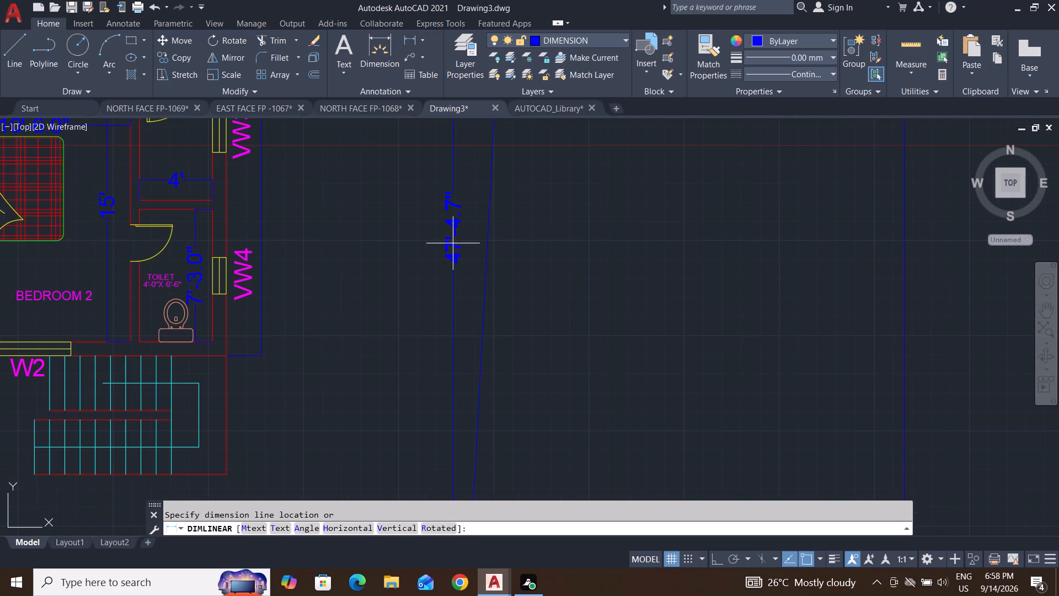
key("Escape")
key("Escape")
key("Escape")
Add an aligned dimension along the outline's slanted west side, placed just outside it.
left_click(421, 38)
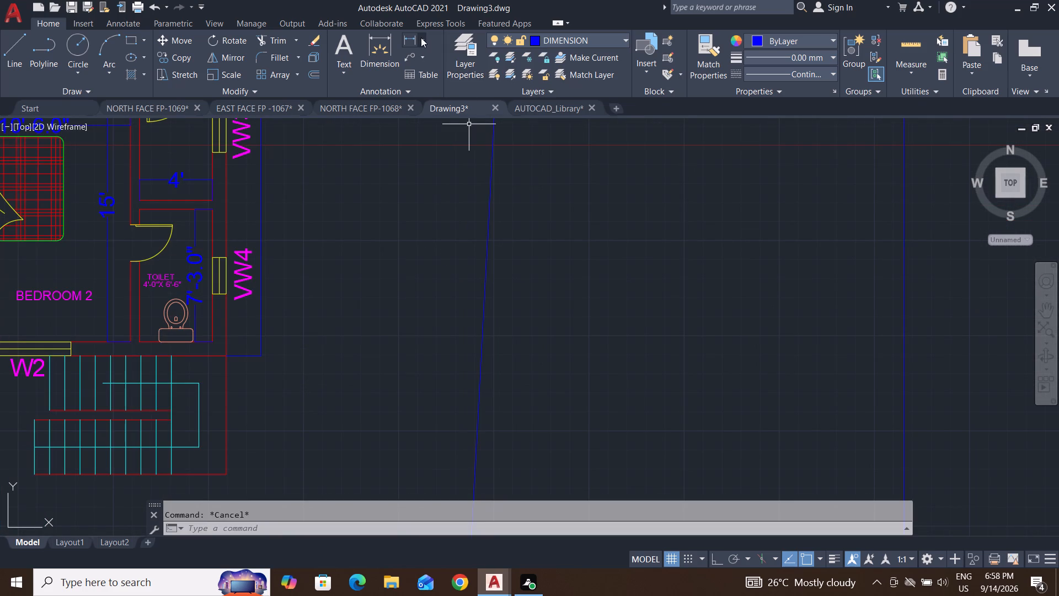
left_click(439, 100)
scroll(464, 317, "down", 5)
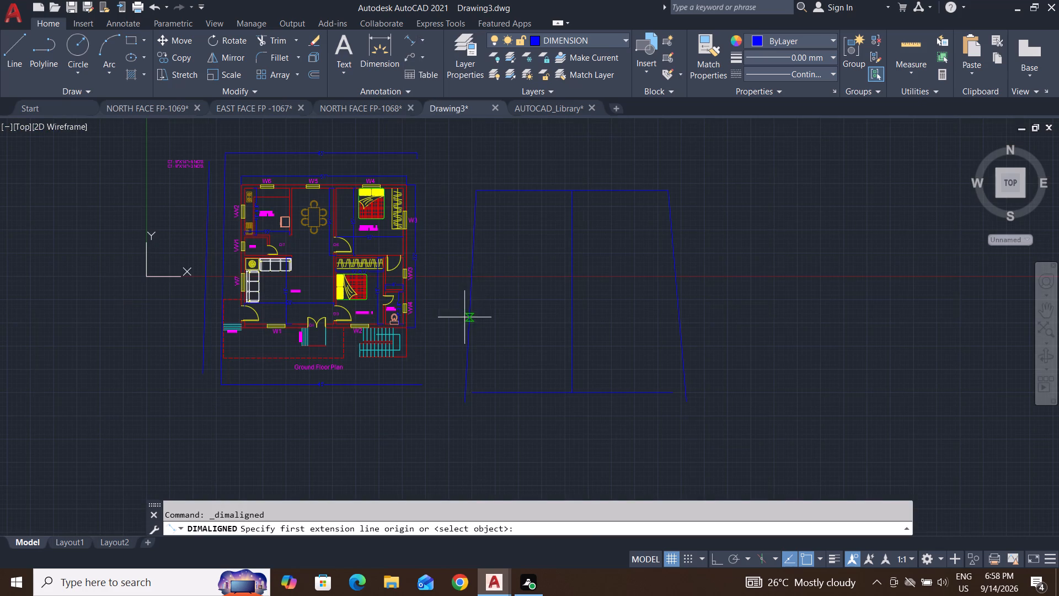
left_click(477, 191)
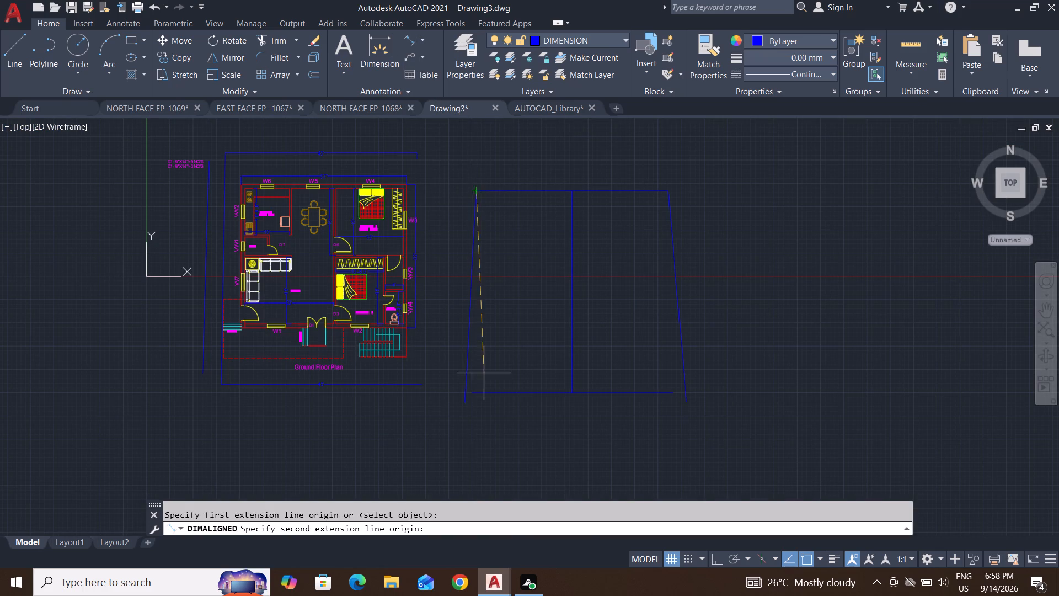
scroll(457, 408, "up", 4)
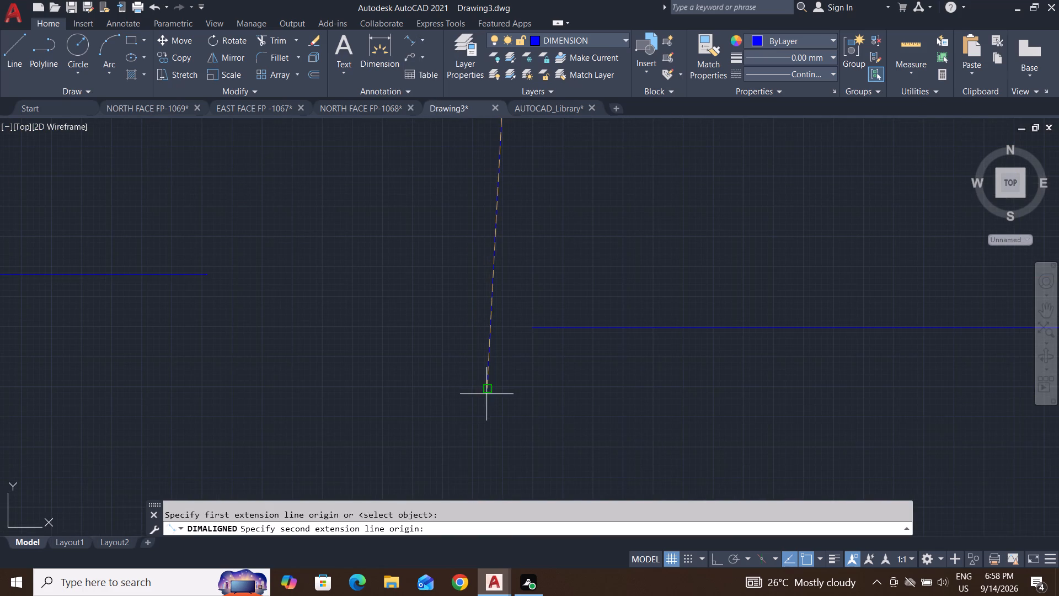
left_click(488, 390)
scroll(486, 378, "down", 3)
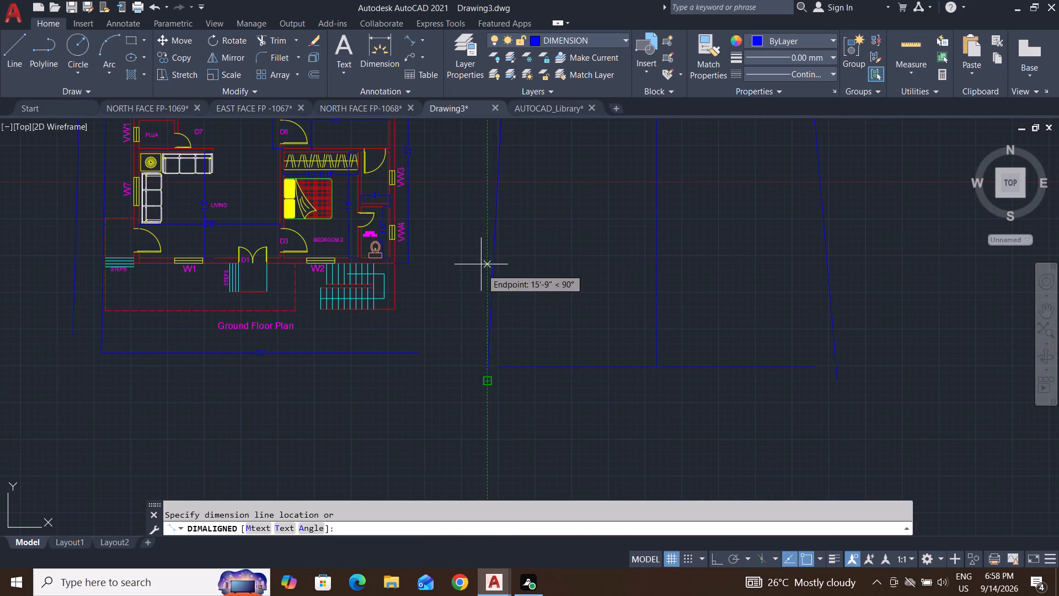
left_click(479, 260)
Add an aligned dimension along the outline's slanted east side, placed just outside it.
scroll(553, 370, "down", 1)
middle_click_drag(607, 406, 607, 412)
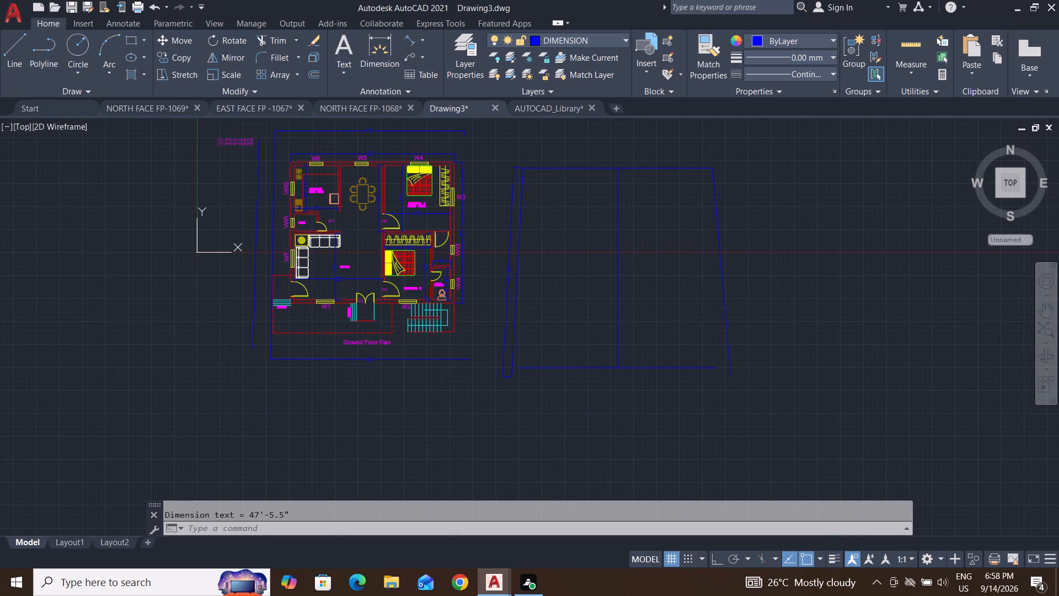
middle_click_drag(607, 412, 598, 441)
key("space")
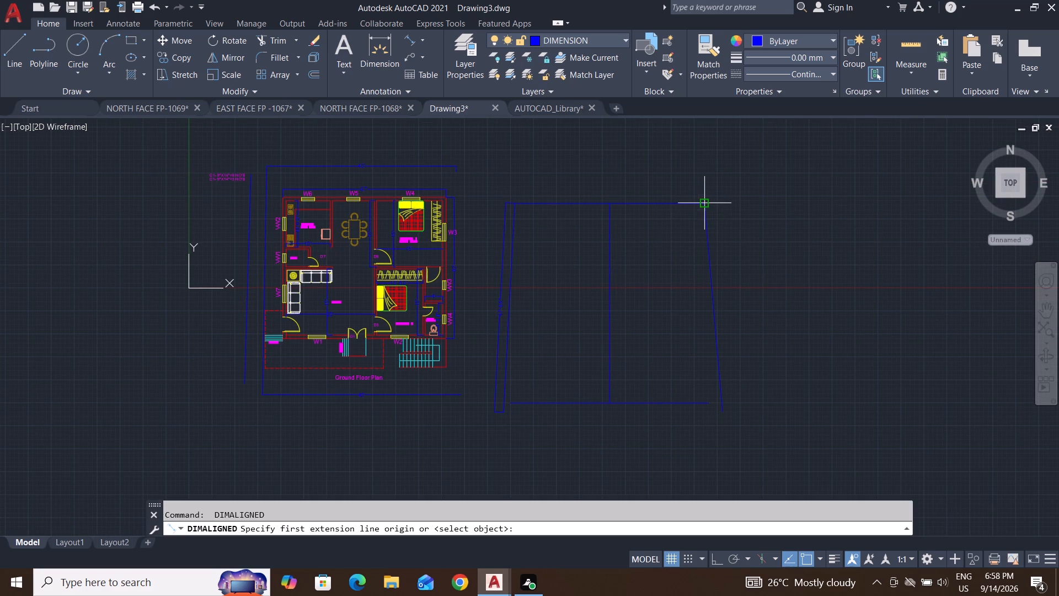
left_click(704, 202)
scroll(732, 416, "up", 3)
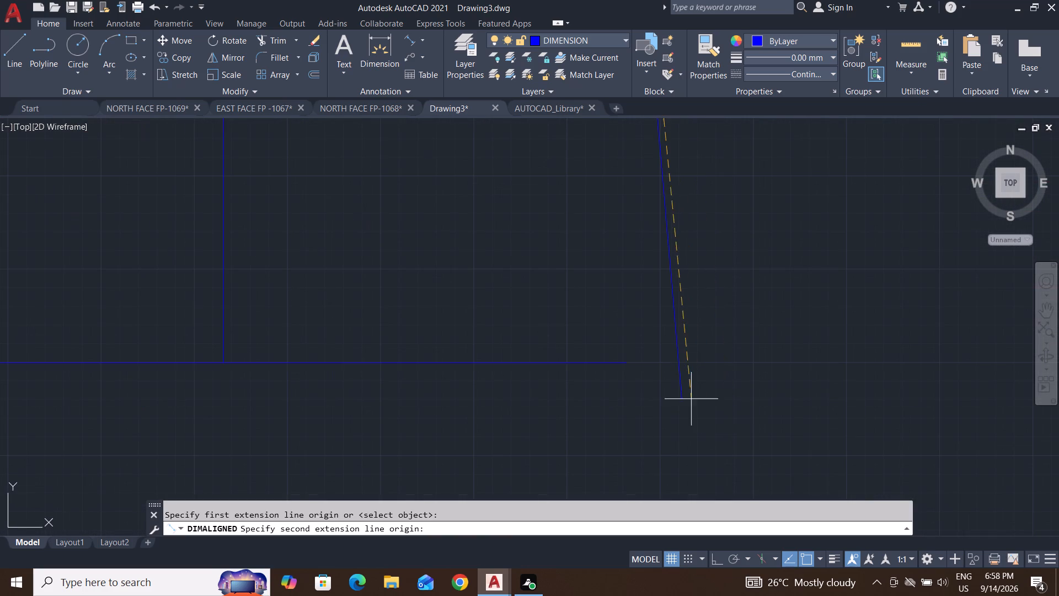
left_click(681, 398)
scroll(681, 398, "down", 1)
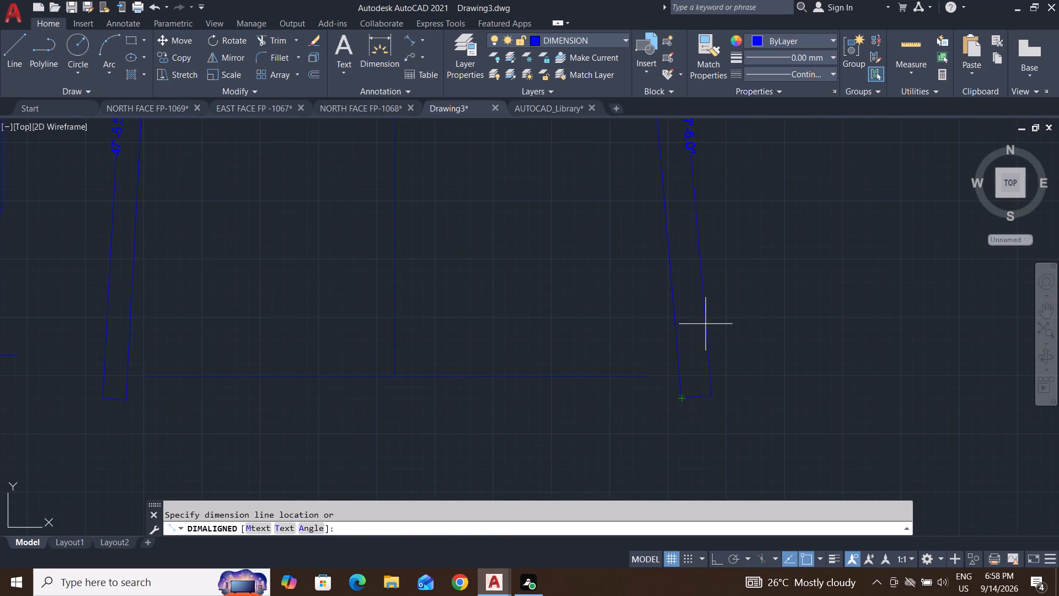
middle_click_drag(707, 333, 716, 396)
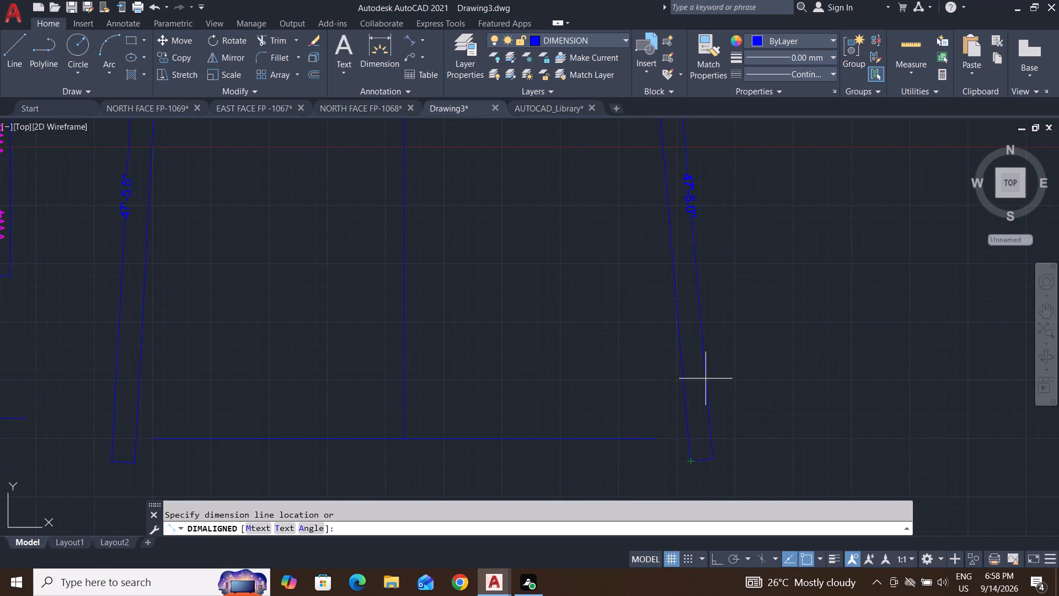
left_click(705, 379)
key("Escape")
key("Escape")
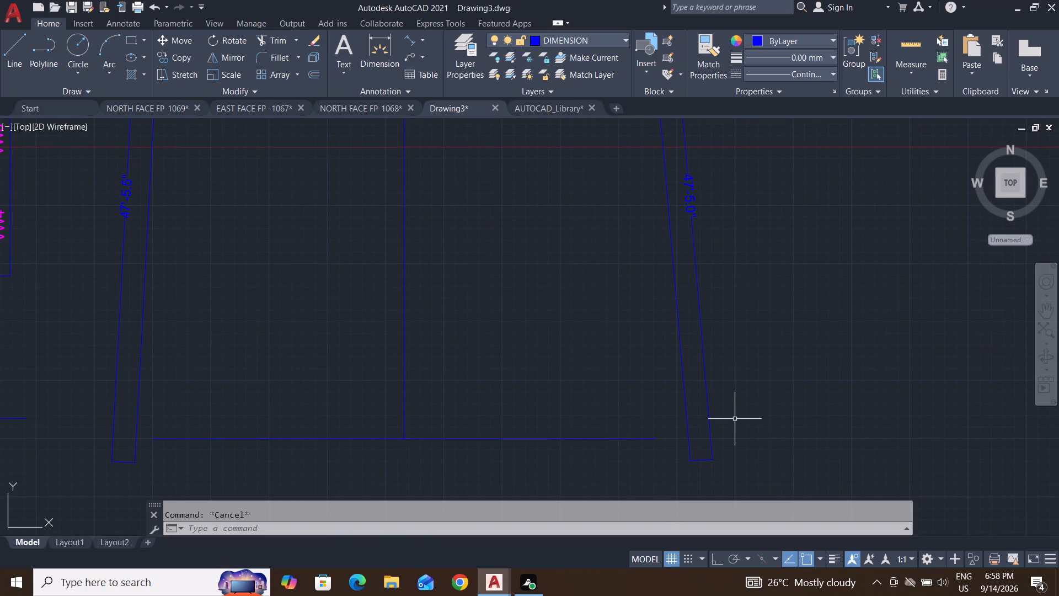
key("Escape")
key("Escape")
key("Escape")
key("Escape")
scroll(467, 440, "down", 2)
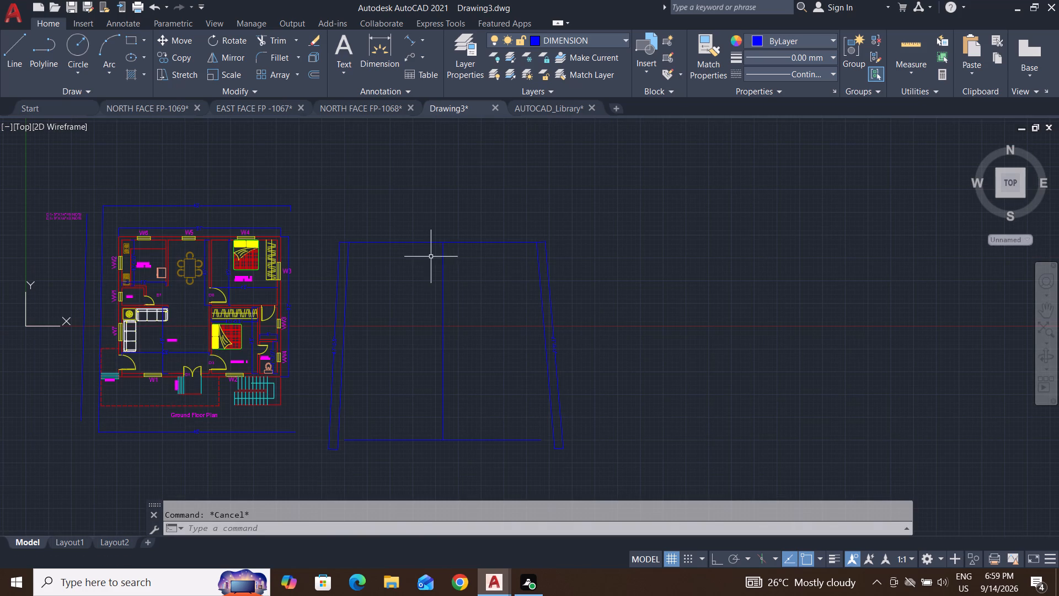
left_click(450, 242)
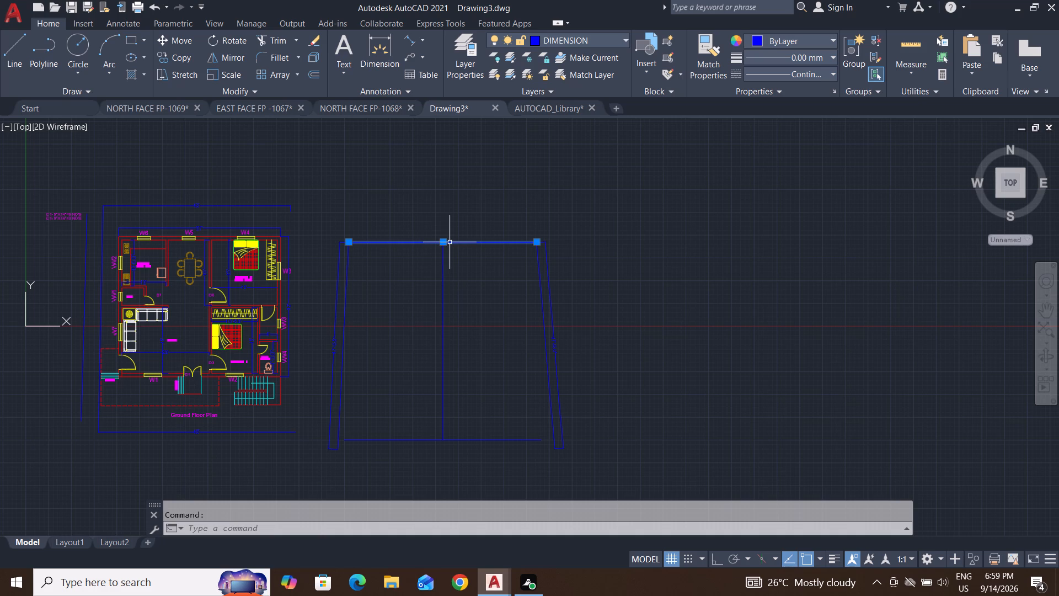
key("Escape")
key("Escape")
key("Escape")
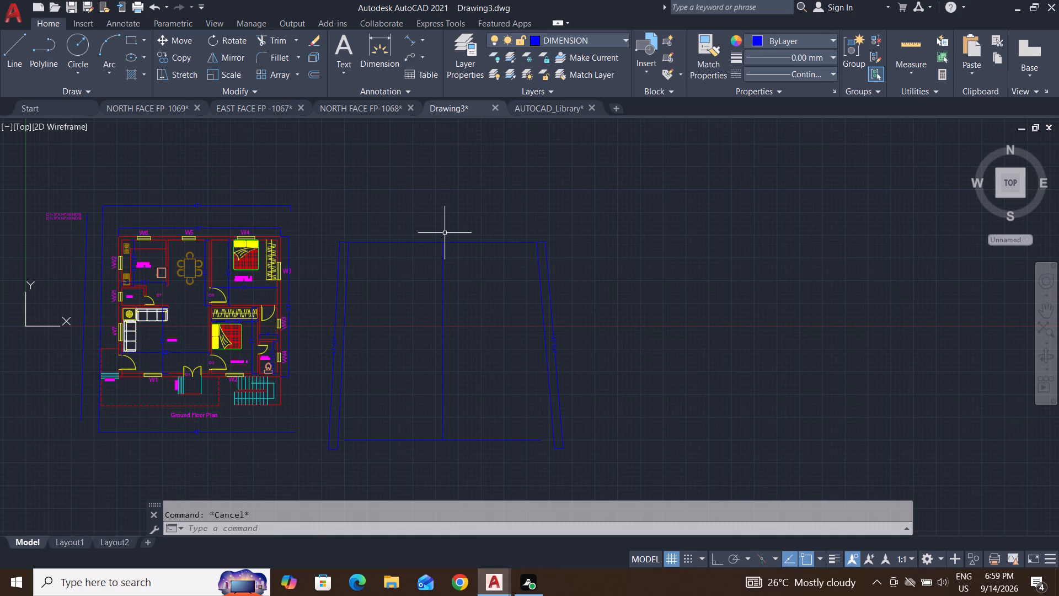
Open the Standard dimension style for modification and examine its line, arrow, text, fit, unit and tolerance settings.
key("d")
key("Return")
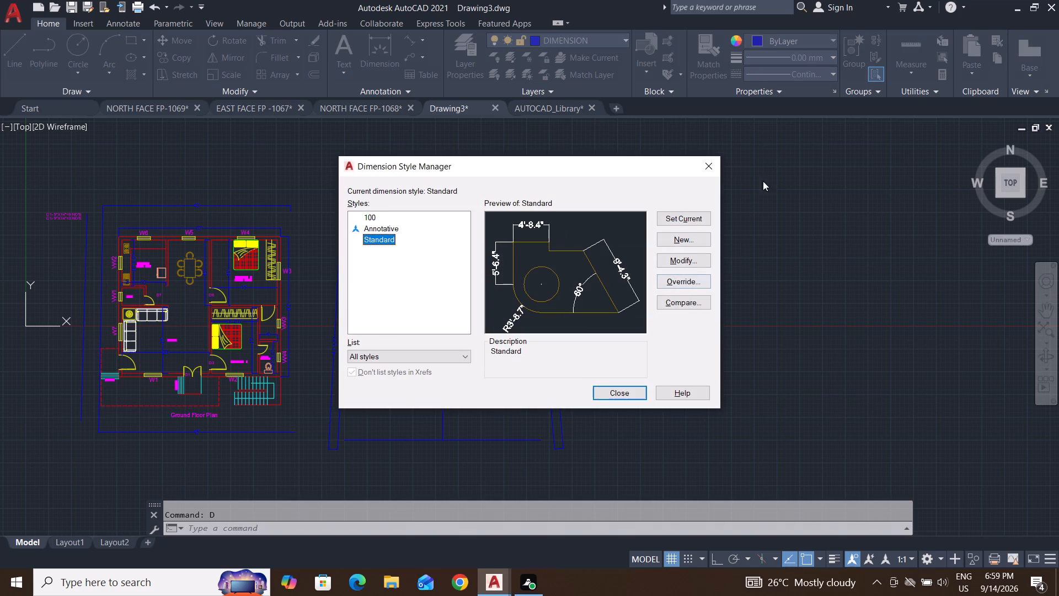
left_click(688, 260)
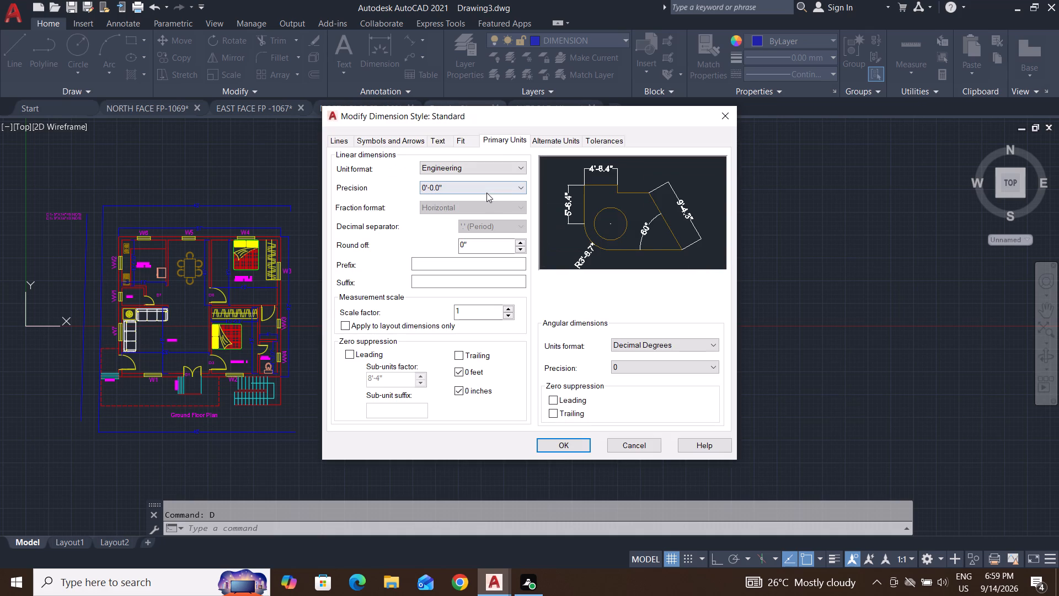
left_click(441, 129)
left_click(438, 143)
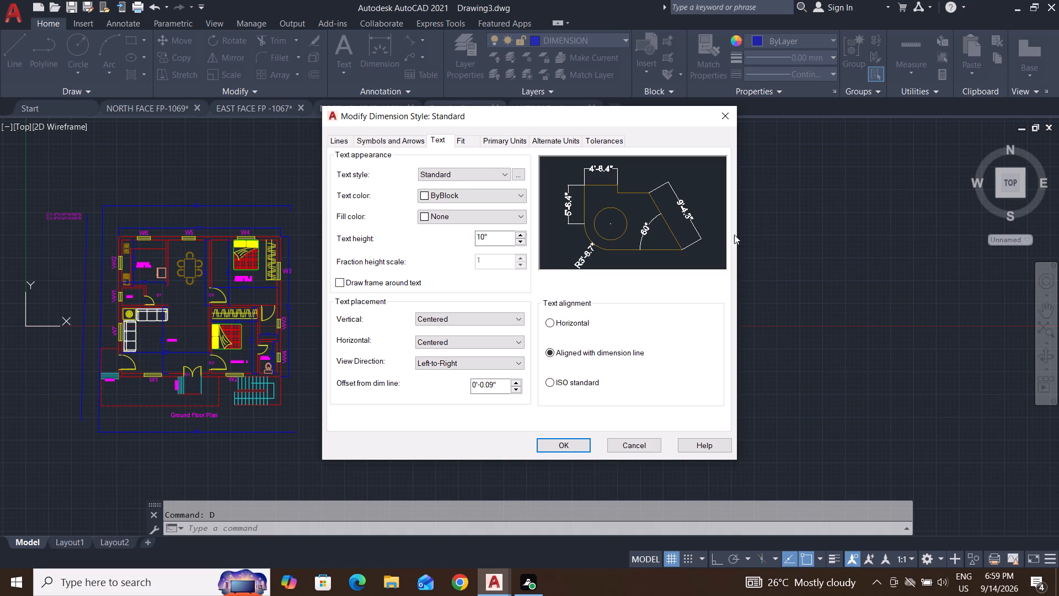
left_click_drag(740, 241, 764, 251)
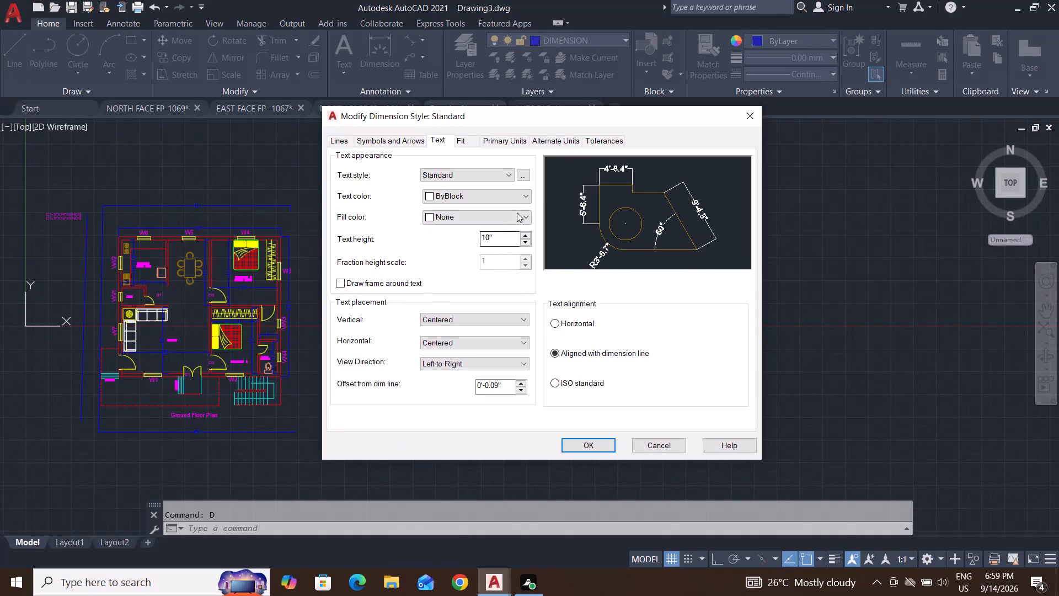
left_click(389, 145)
left_click(340, 141)
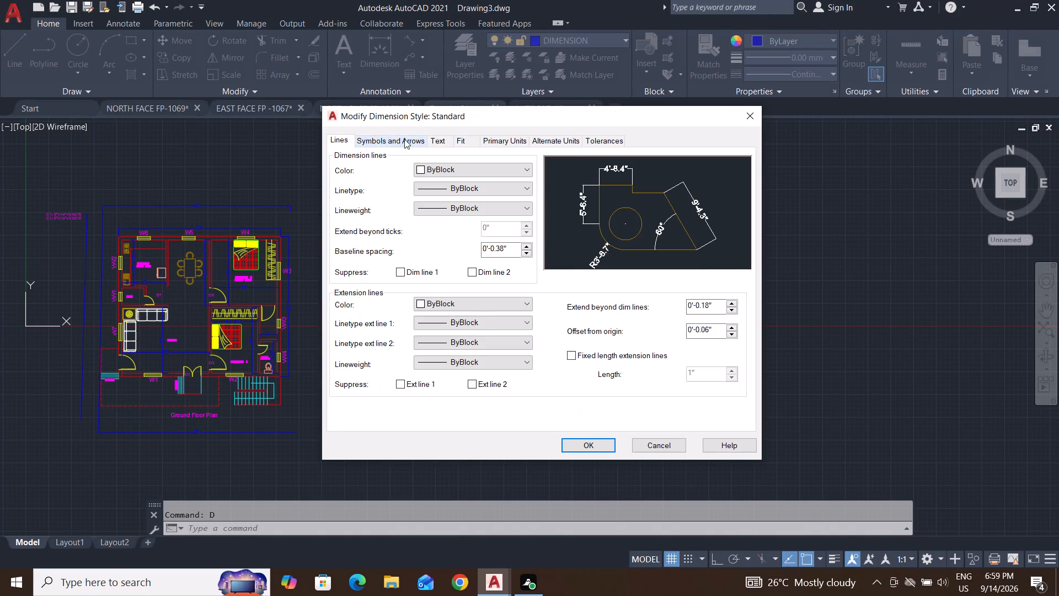
left_click(405, 139)
left_click(440, 140)
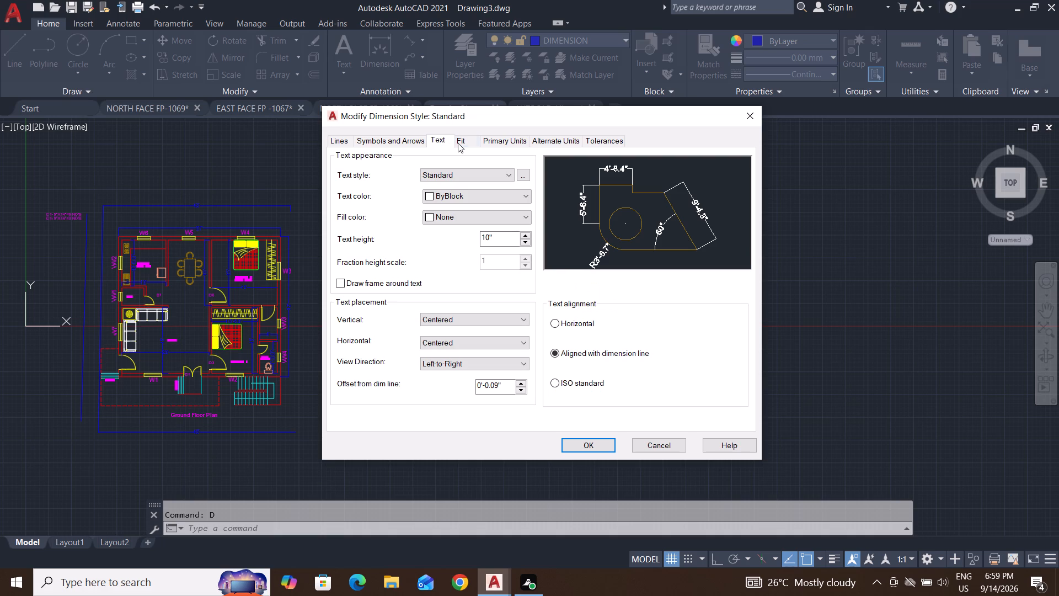
left_click(461, 143)
left_click(445, 141)
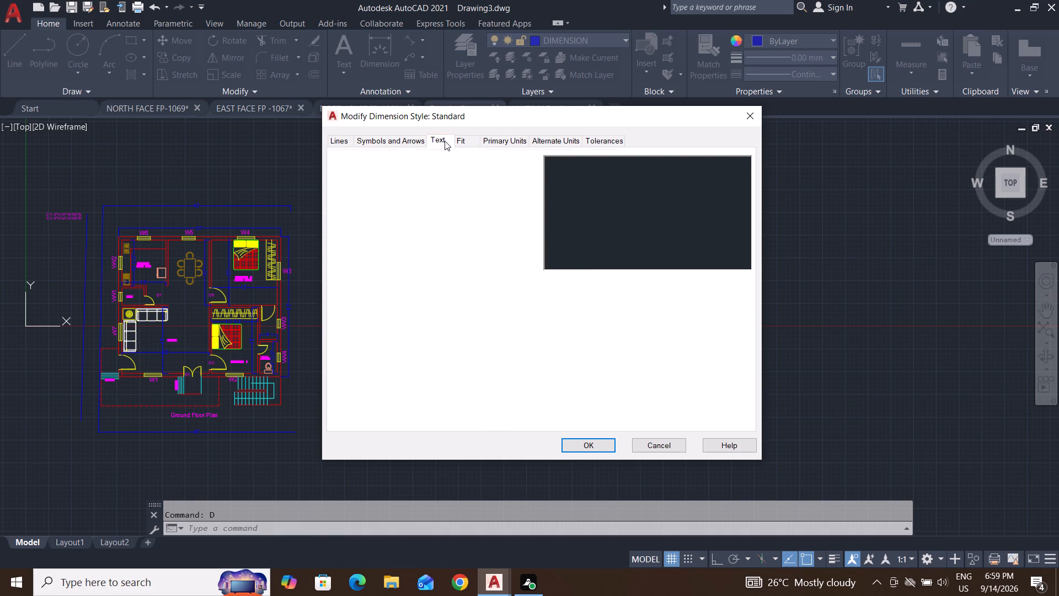
left_click(458, 139)
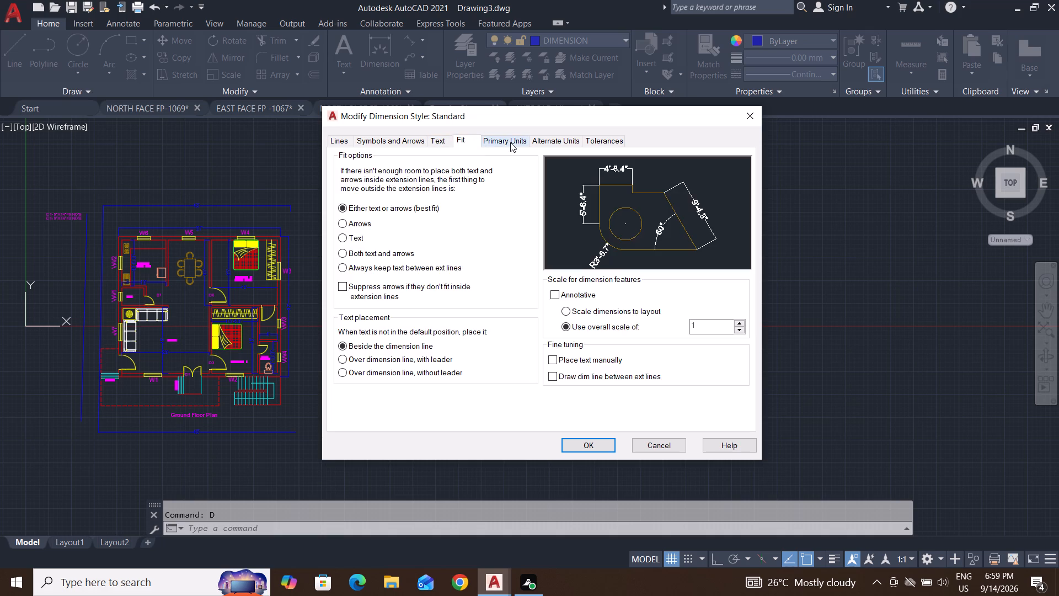
left_click(511, 142)
left_click(569, 137)
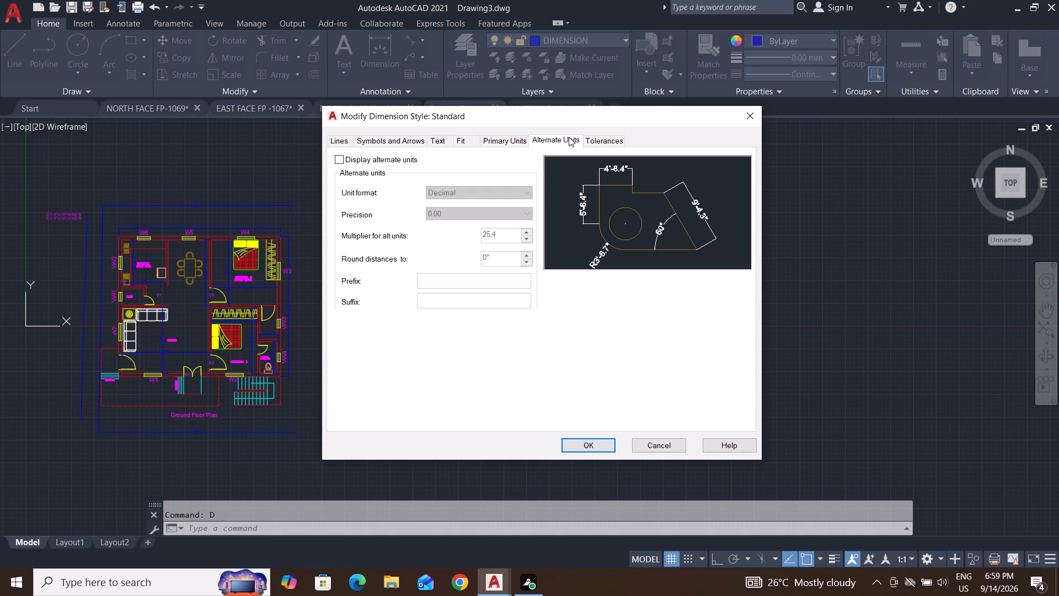
left_click(610, 144)
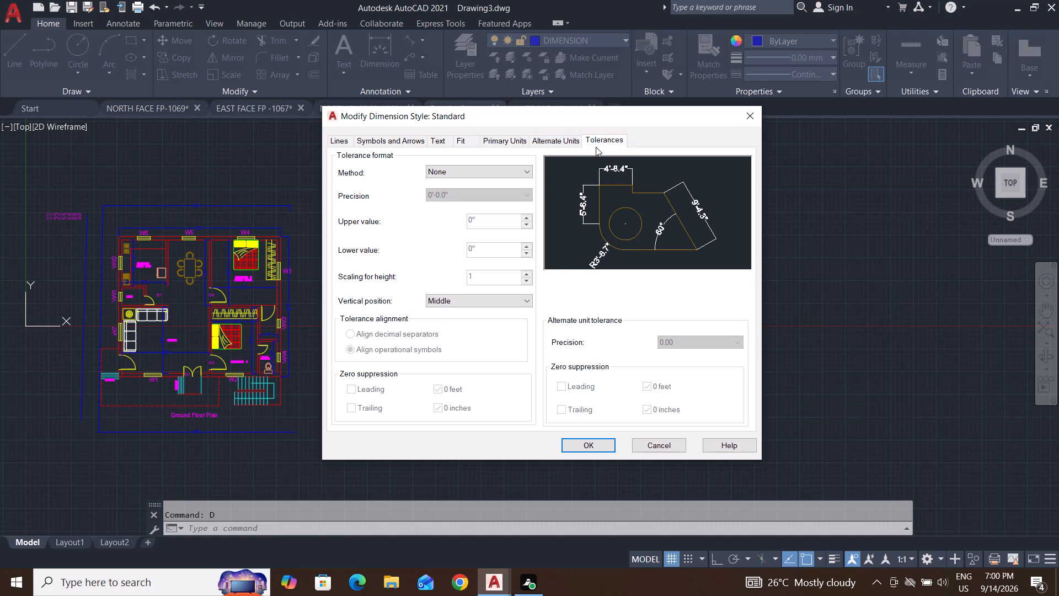
left_click(568, 143)
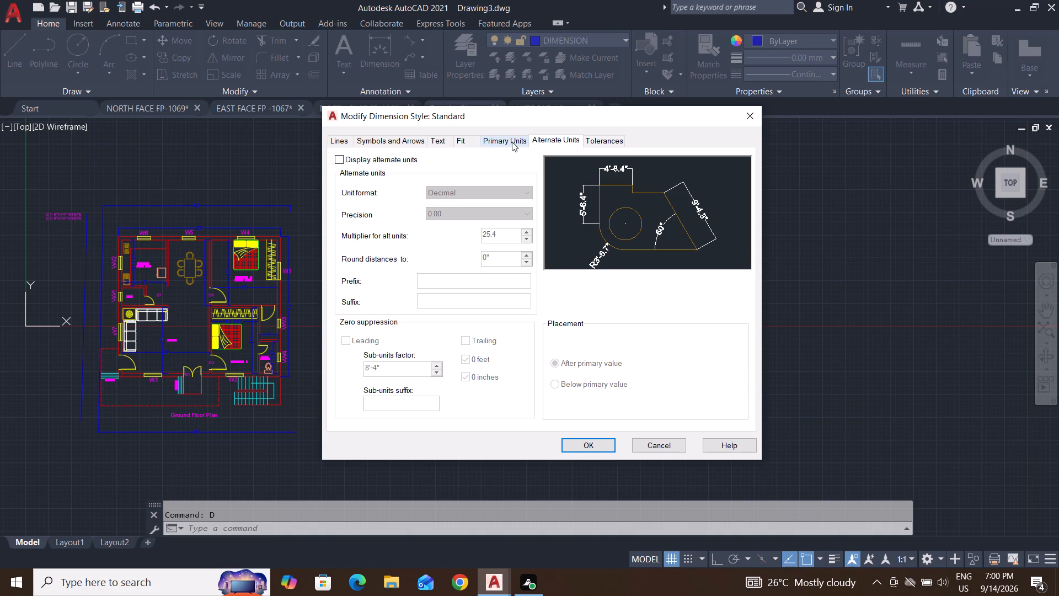
left_click(512, 142)
left_click(464, 144)
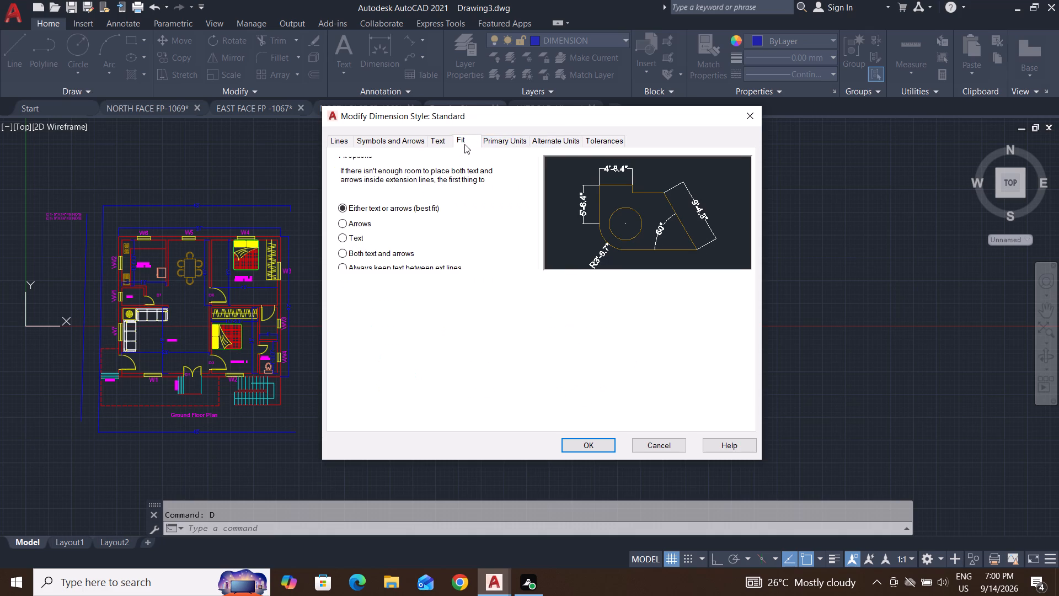
left_click(437, 143)
left_click(405, 143)
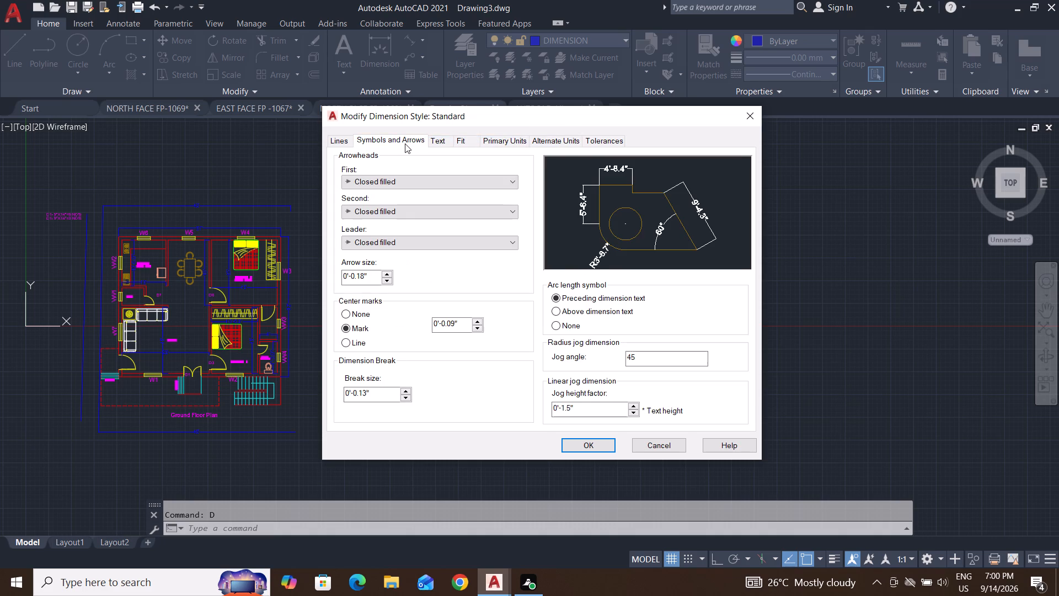
left_click(344, 146)
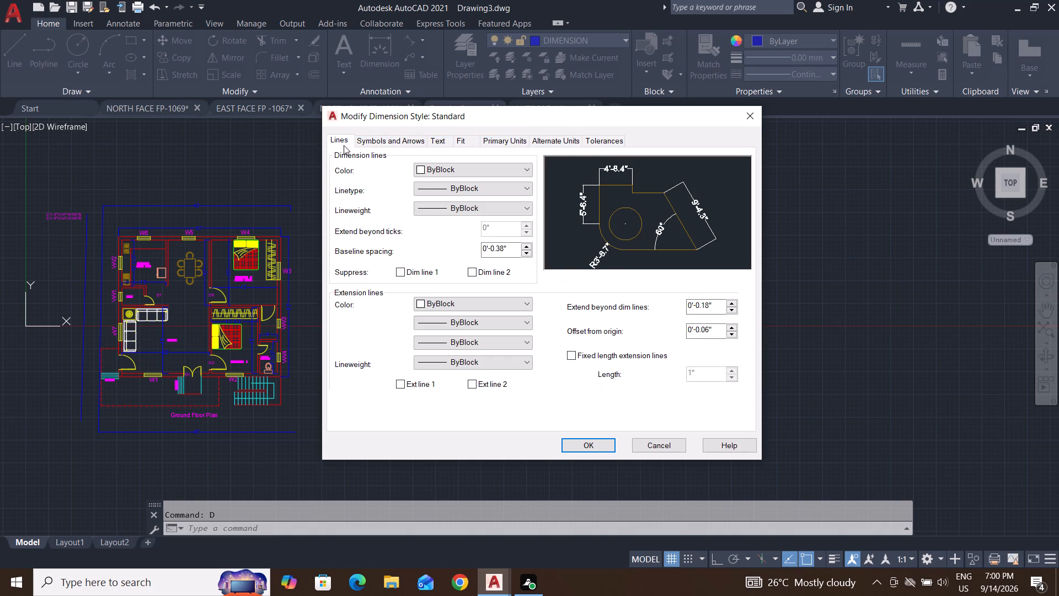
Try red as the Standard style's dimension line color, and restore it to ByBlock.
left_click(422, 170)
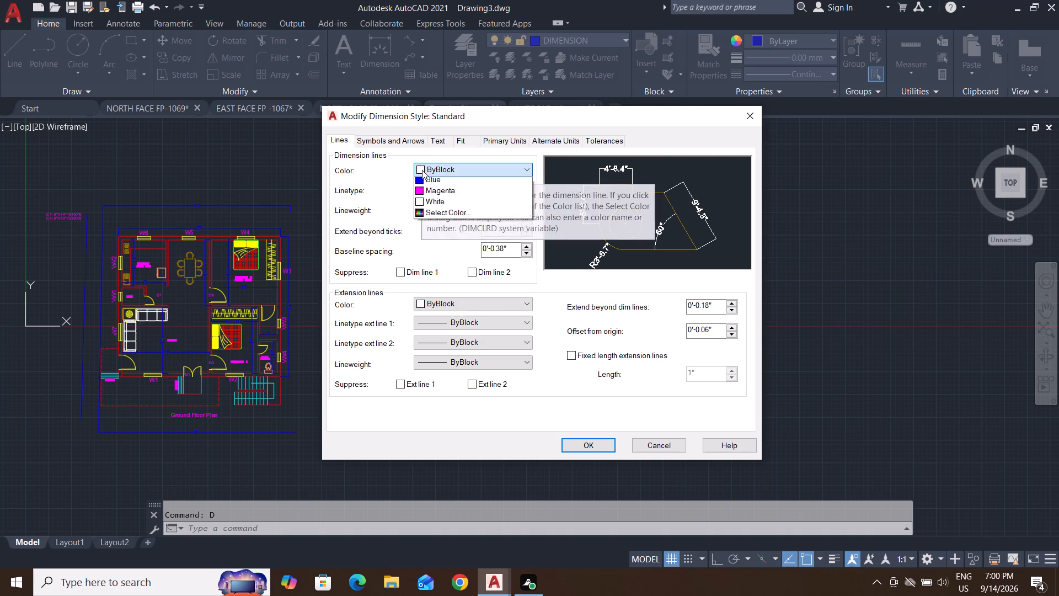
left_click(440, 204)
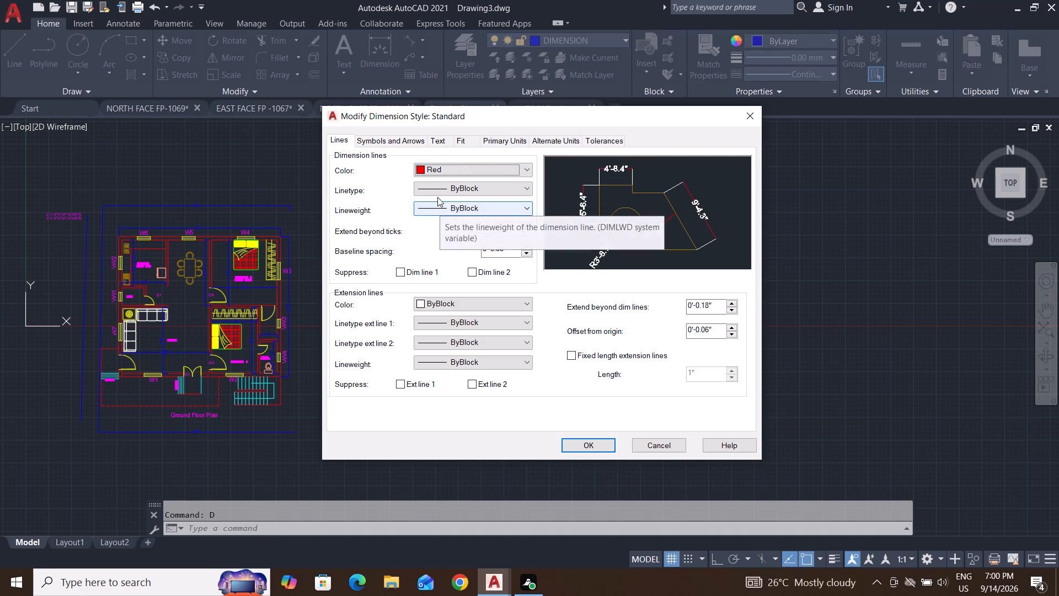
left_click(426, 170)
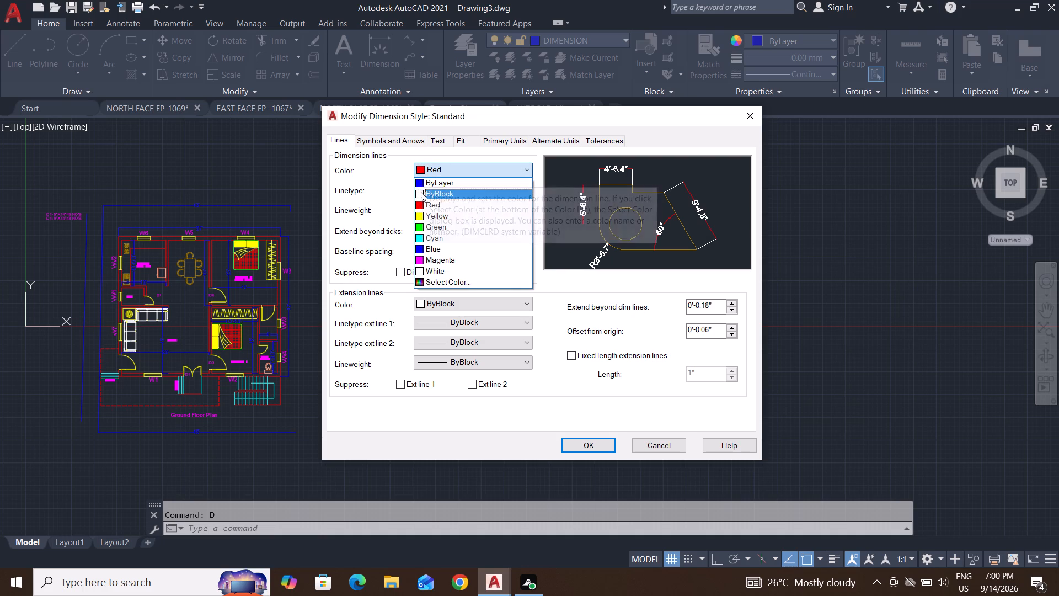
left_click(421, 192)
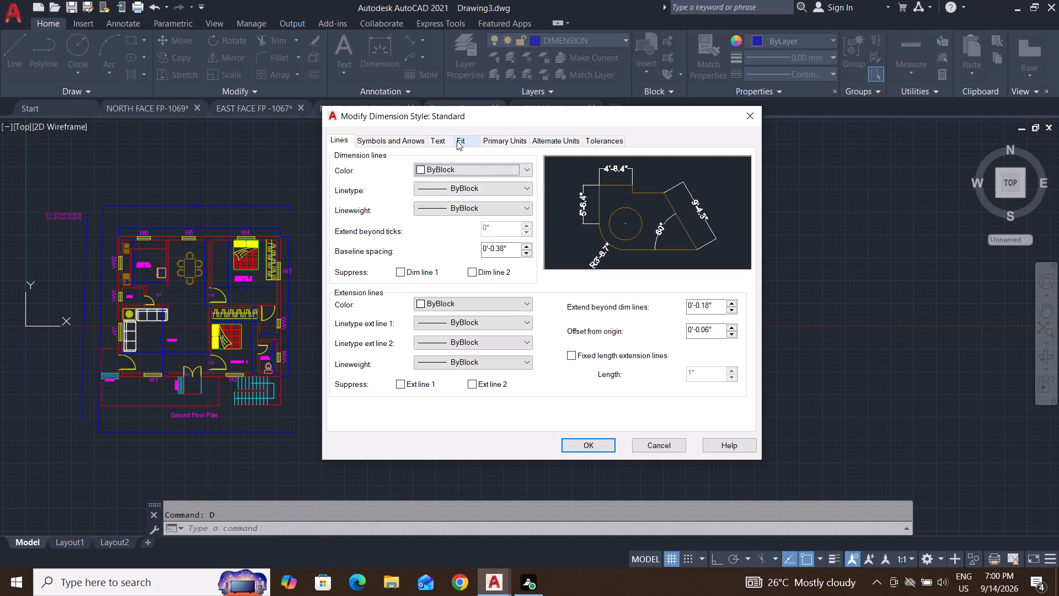
Set the Standard dimension style's text color to white, apply the change and make the style current.
left_click(444, 140)
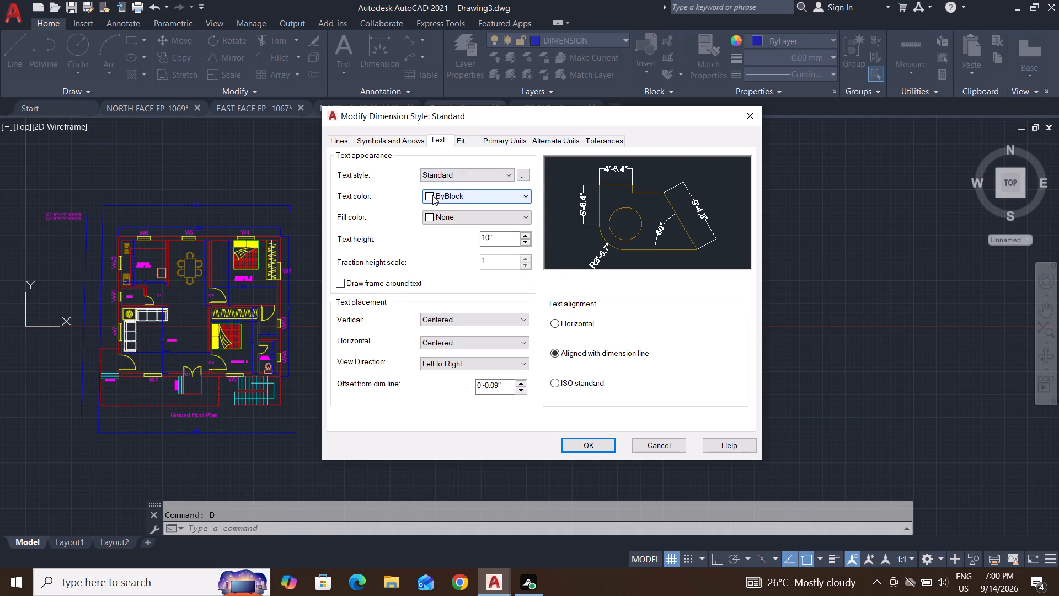
left_click(432, 195)
left_click(427, 243)
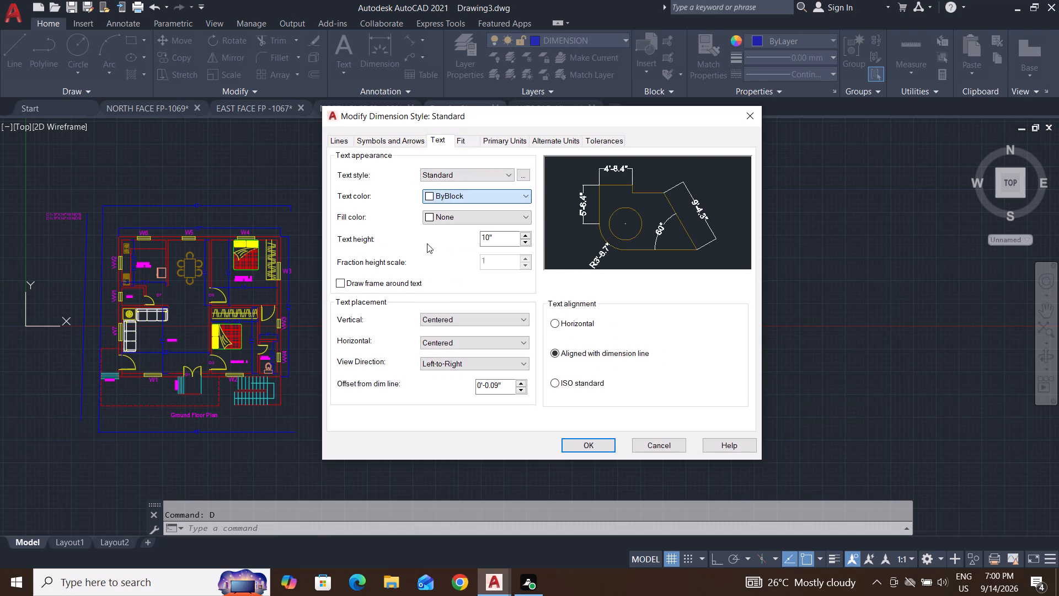
left_click(431, 199)
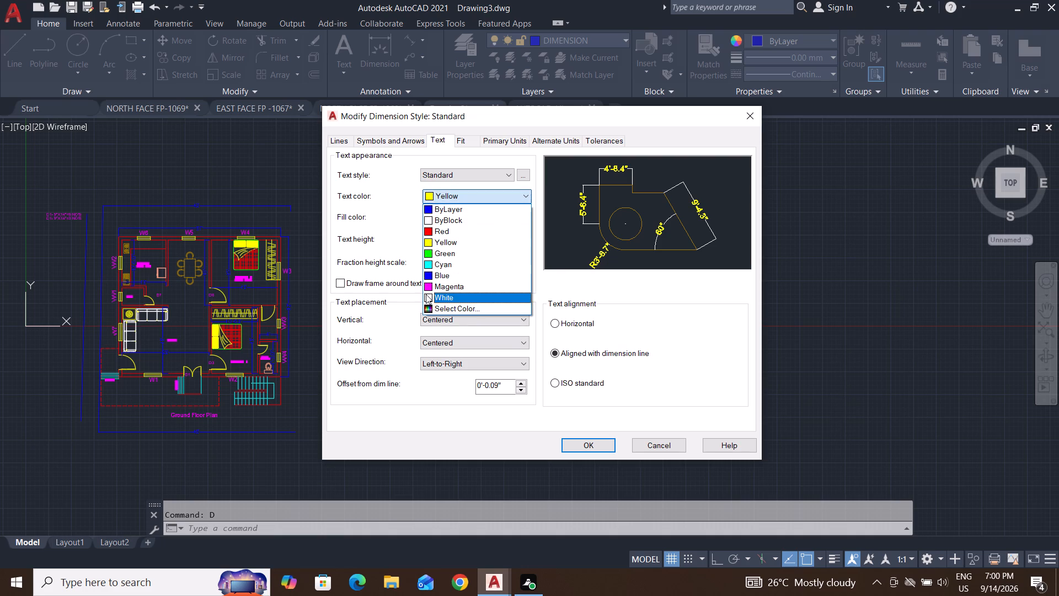
left_click(426, 294)
left_click(599, 445)
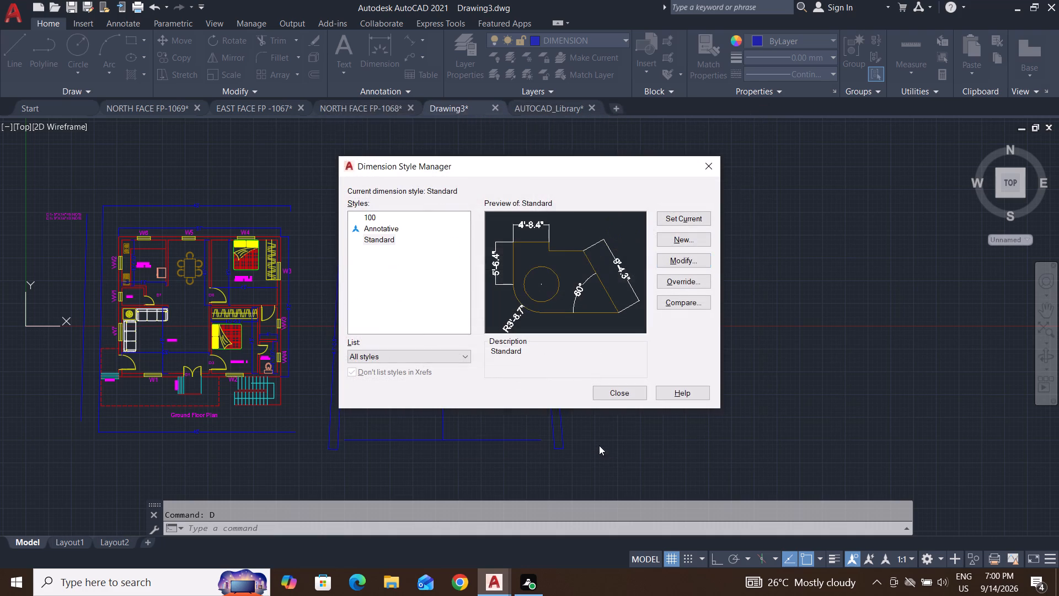
left_click(675, 220)
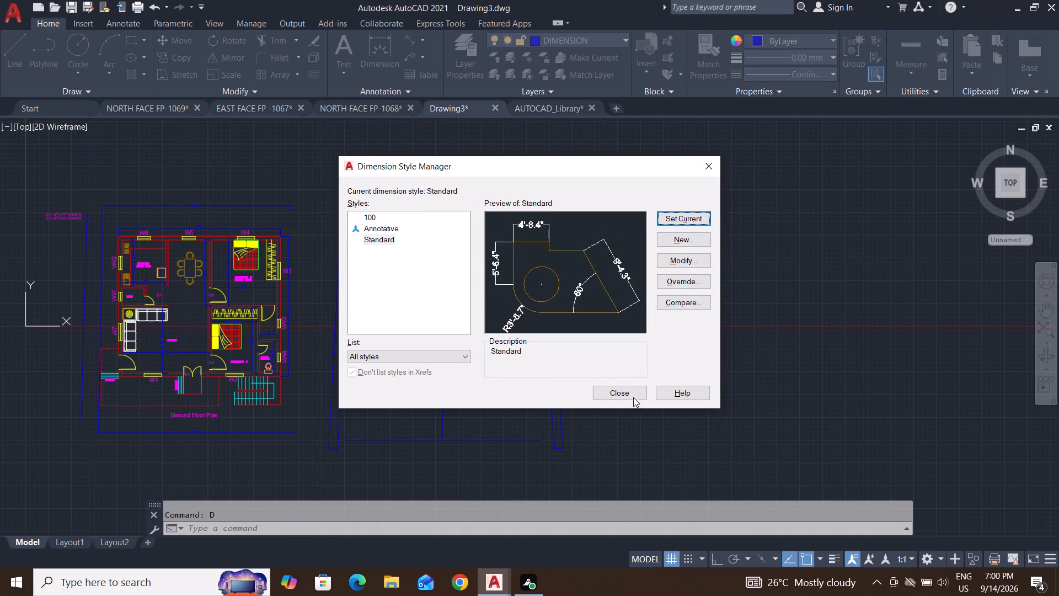
left_click(634, 393)
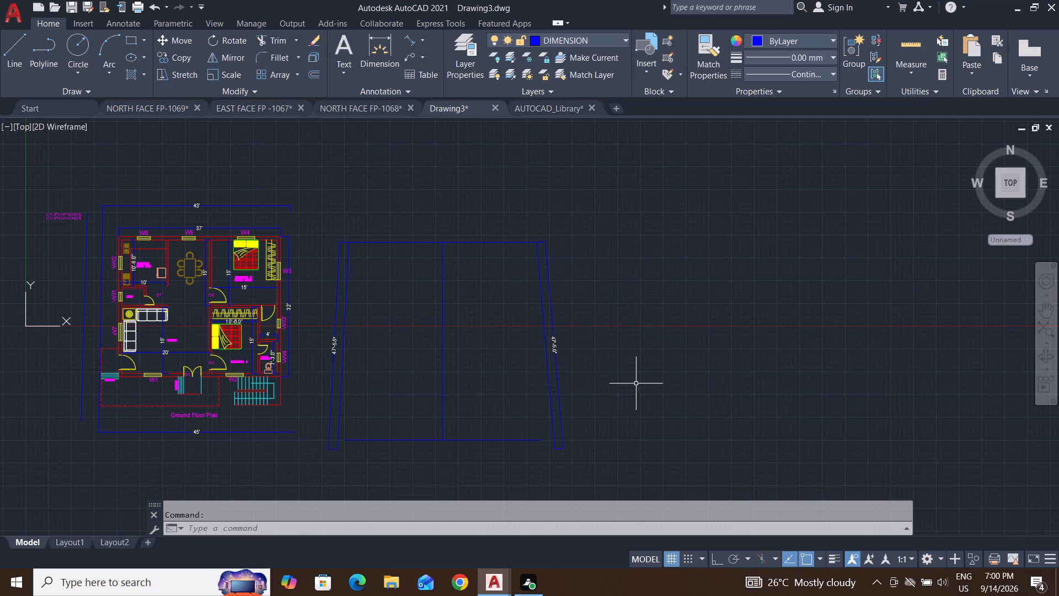
Add a linear dimension along the full south side of the plot outline, placed just below it.
scroll(341, 348, "up", 3)
scroll(330, 331, "down", 3)
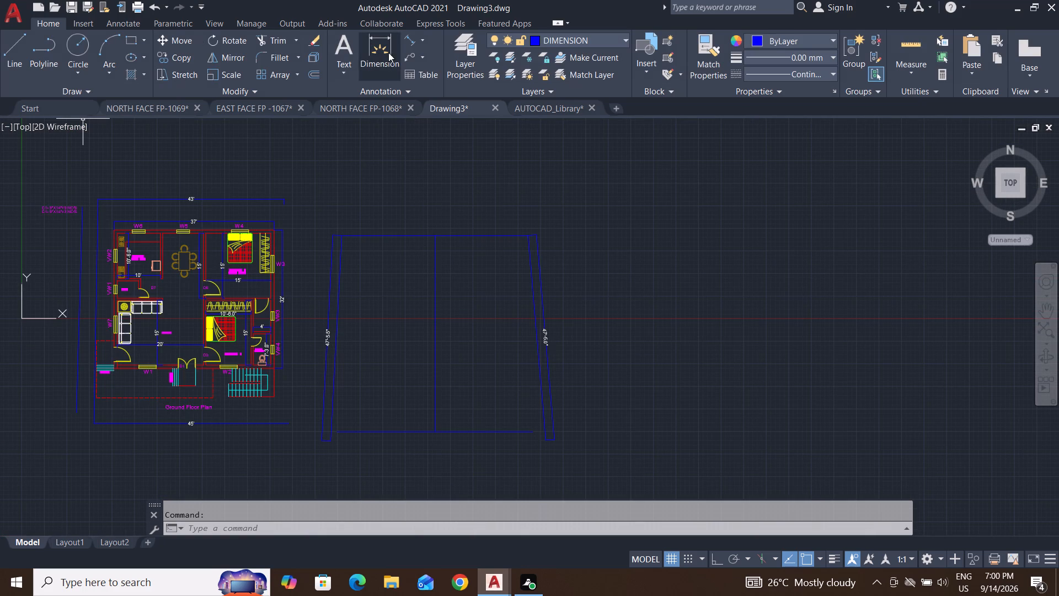
left_click(419, 40)
left_click(436, 66)
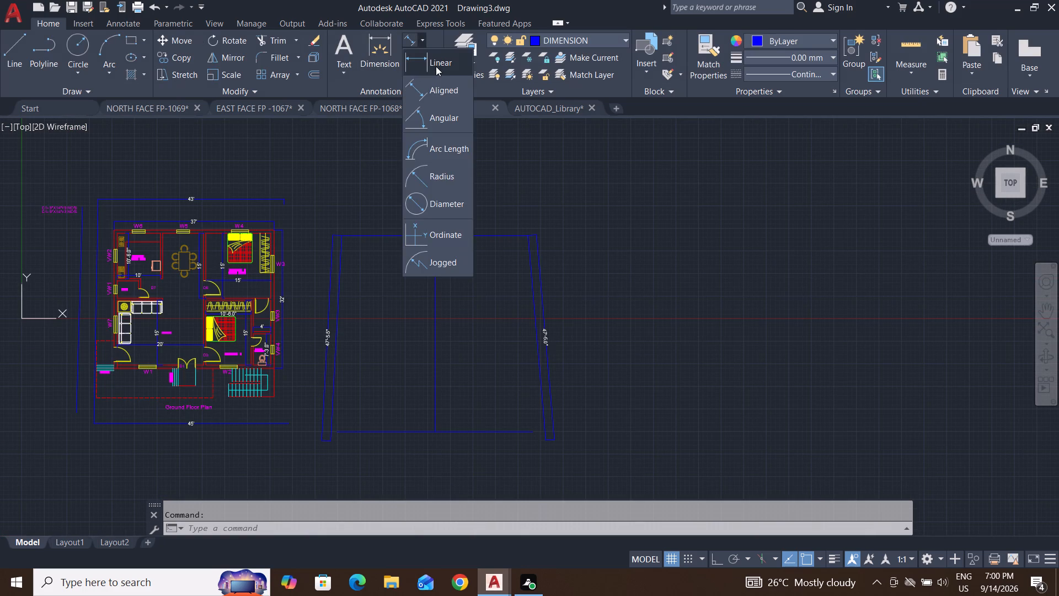
scroll(336, 430, "up", 4)
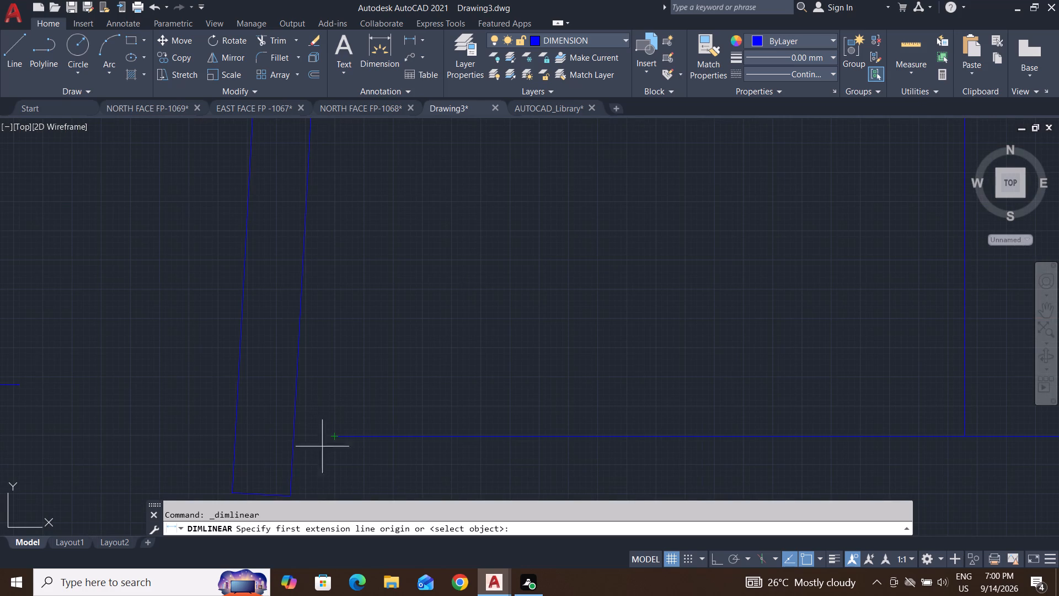
left_click(333, 437)
scroll(333, 437, "down", 4)
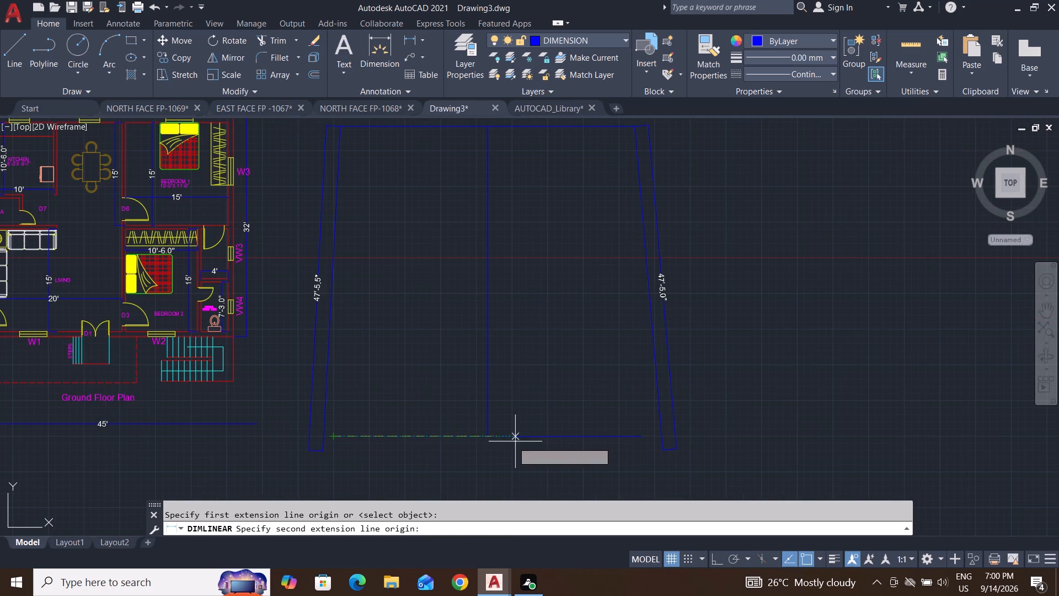
left_click(645, 439)
left_click(646, 455)
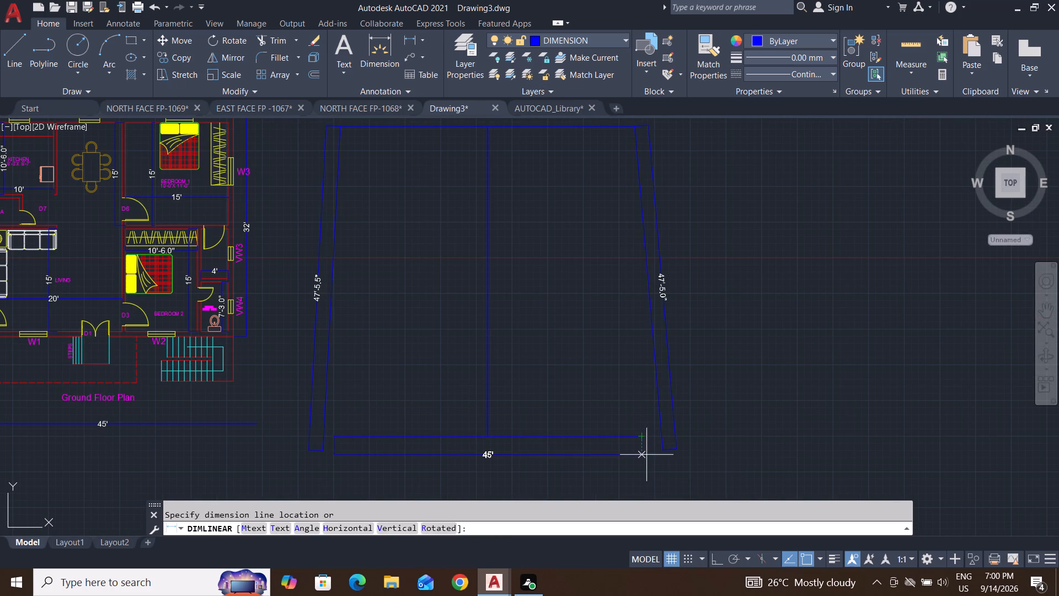
Add a linear dimension along the full north side of the plot outline, placed just above it.
middle_click_drag(595, 325, 624, 443)
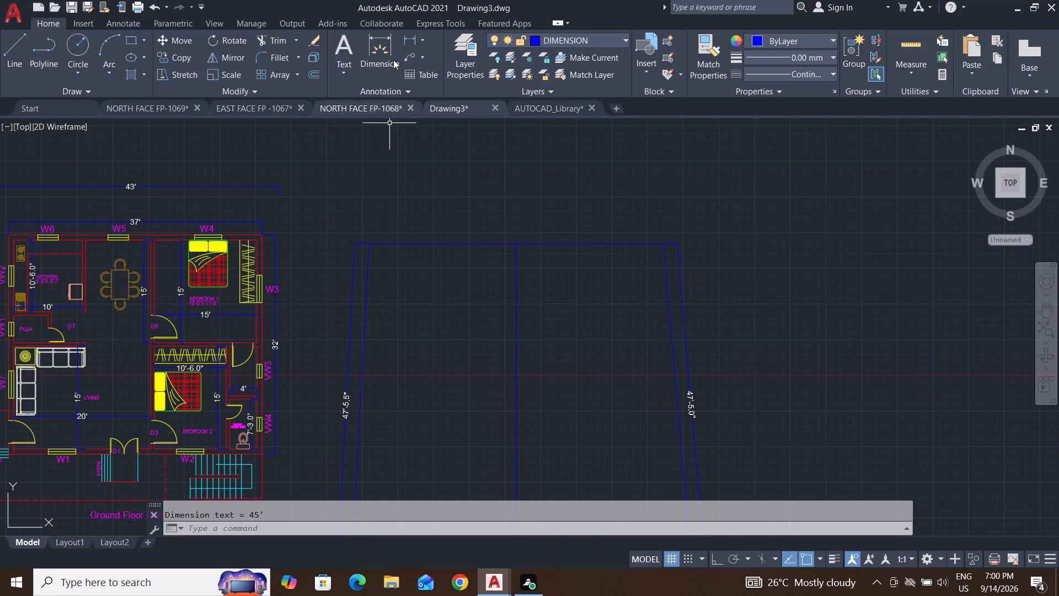
left_click(409, 40)
left_click(370, 243)
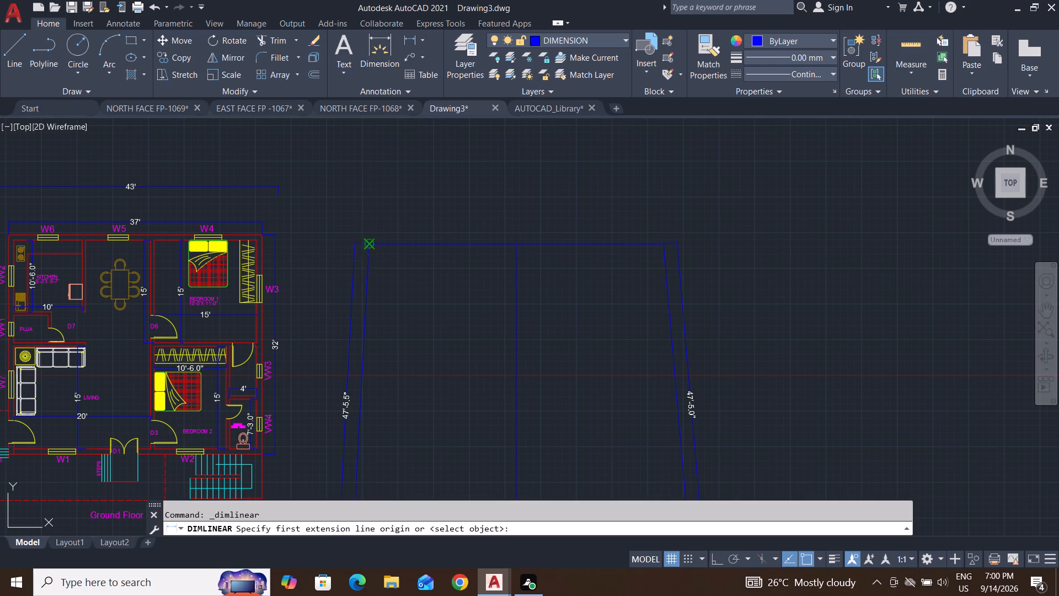
left_click(665, 246)
left_click(620, 223)
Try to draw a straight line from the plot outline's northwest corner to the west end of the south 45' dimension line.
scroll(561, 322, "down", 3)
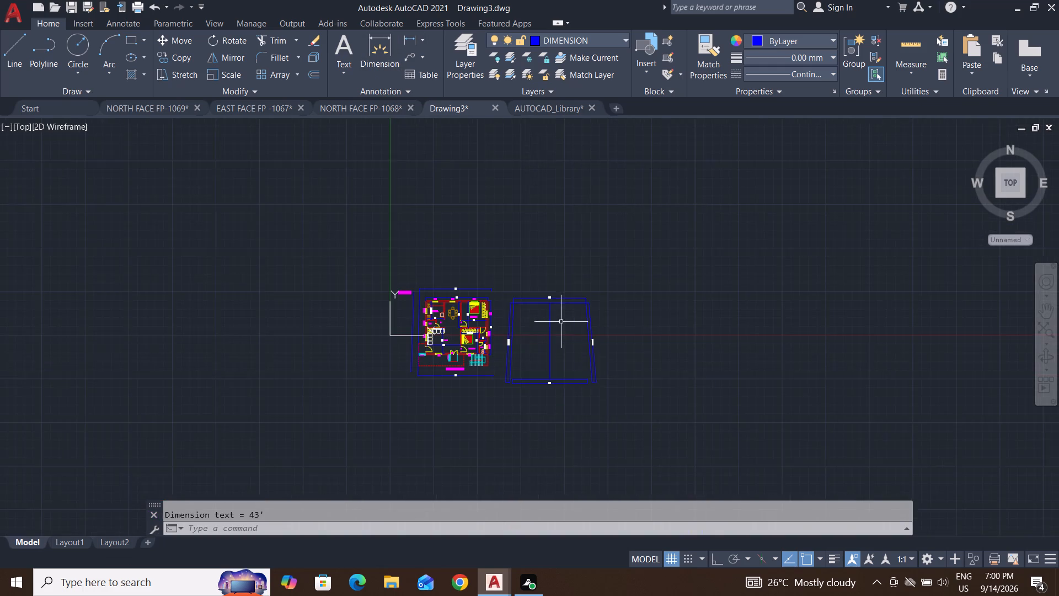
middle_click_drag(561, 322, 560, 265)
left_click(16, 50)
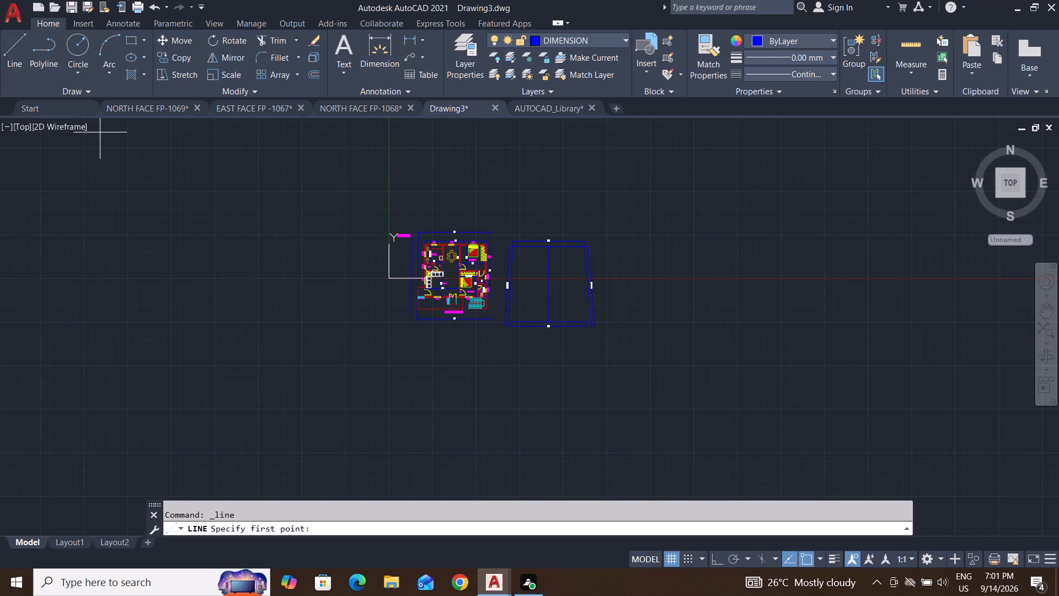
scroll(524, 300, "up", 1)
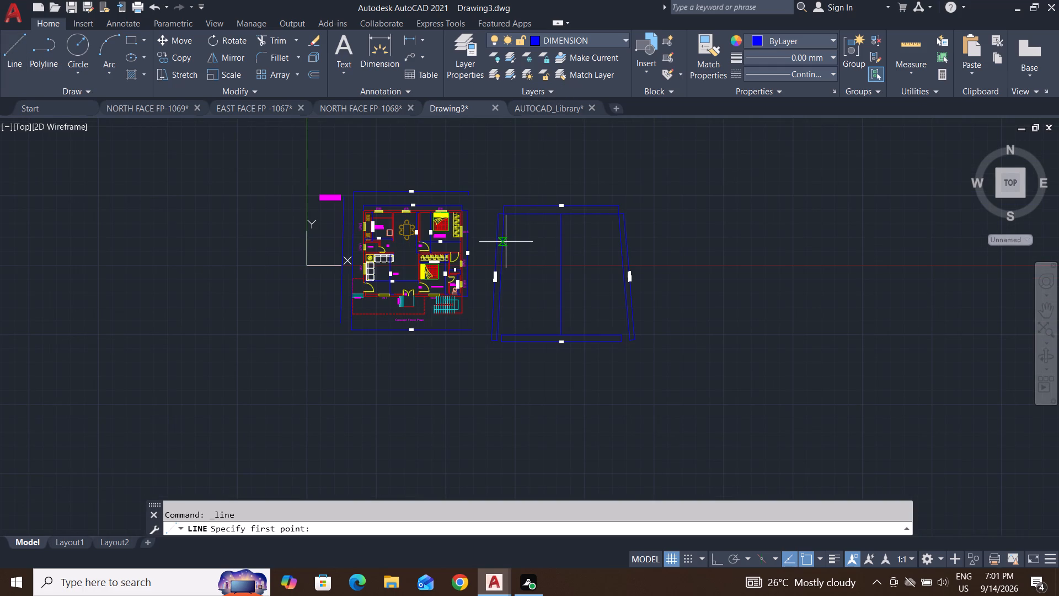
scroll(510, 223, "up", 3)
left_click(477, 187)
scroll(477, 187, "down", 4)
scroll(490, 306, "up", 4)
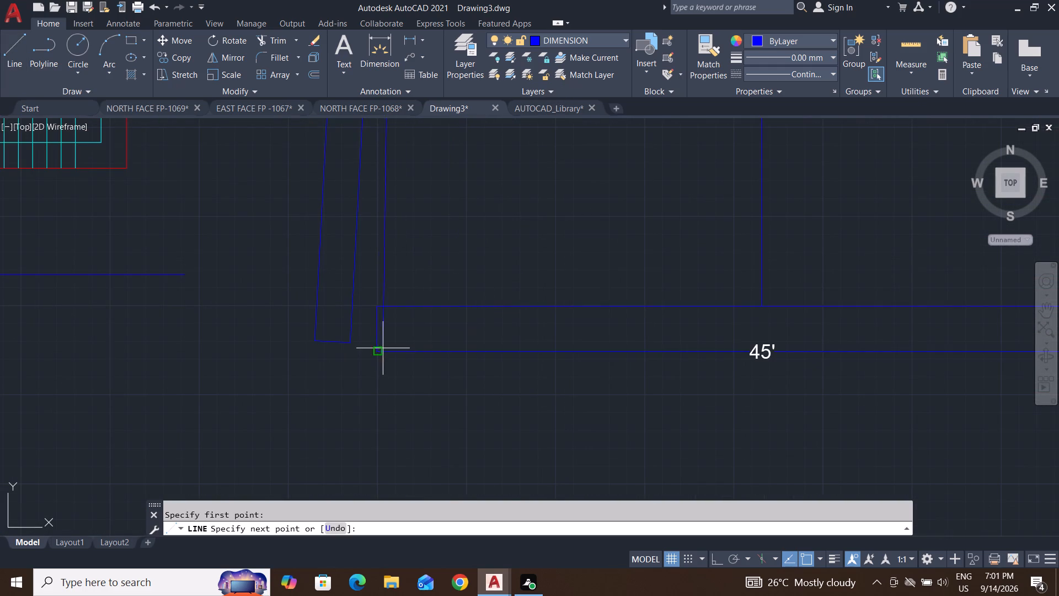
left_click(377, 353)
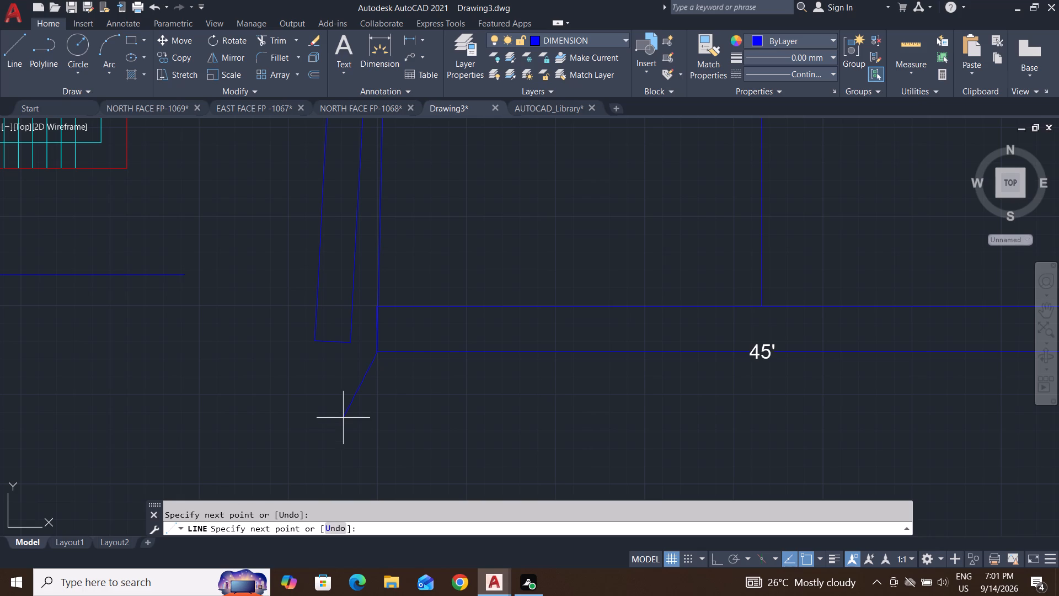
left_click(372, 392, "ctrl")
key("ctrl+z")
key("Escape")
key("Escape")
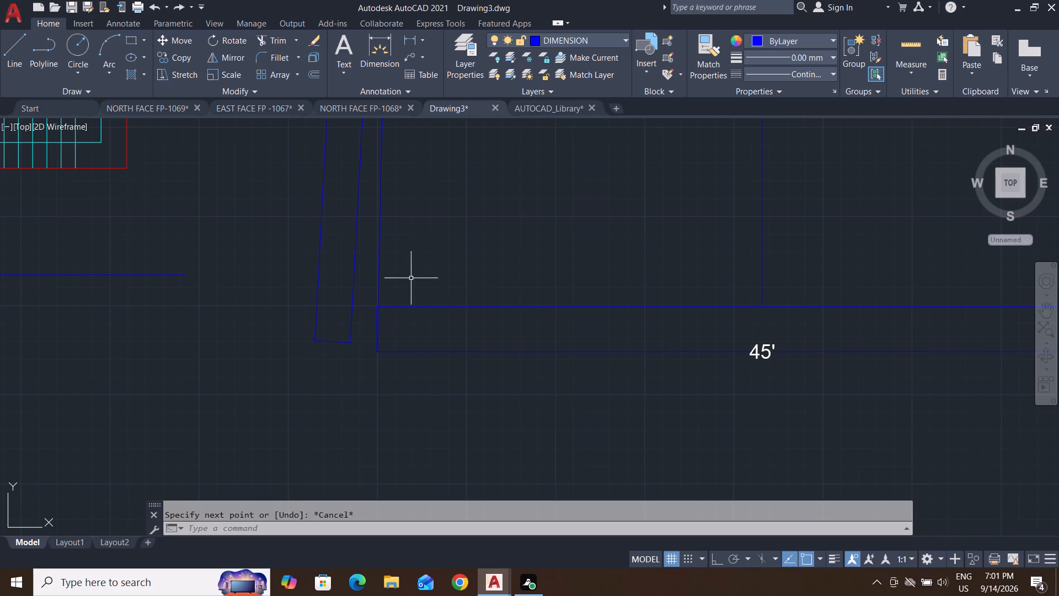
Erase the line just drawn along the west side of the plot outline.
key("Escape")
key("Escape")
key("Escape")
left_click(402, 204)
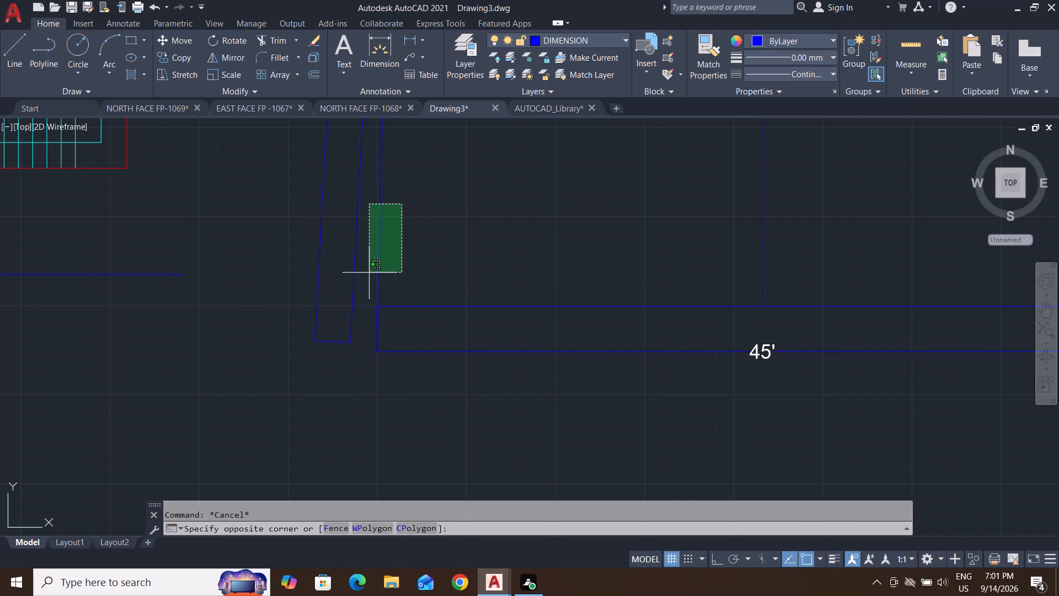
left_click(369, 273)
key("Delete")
Draw a line joining the west ends of the plot outline's 43' north side and 45' south side.
scroll(361, 296, "down", 1)
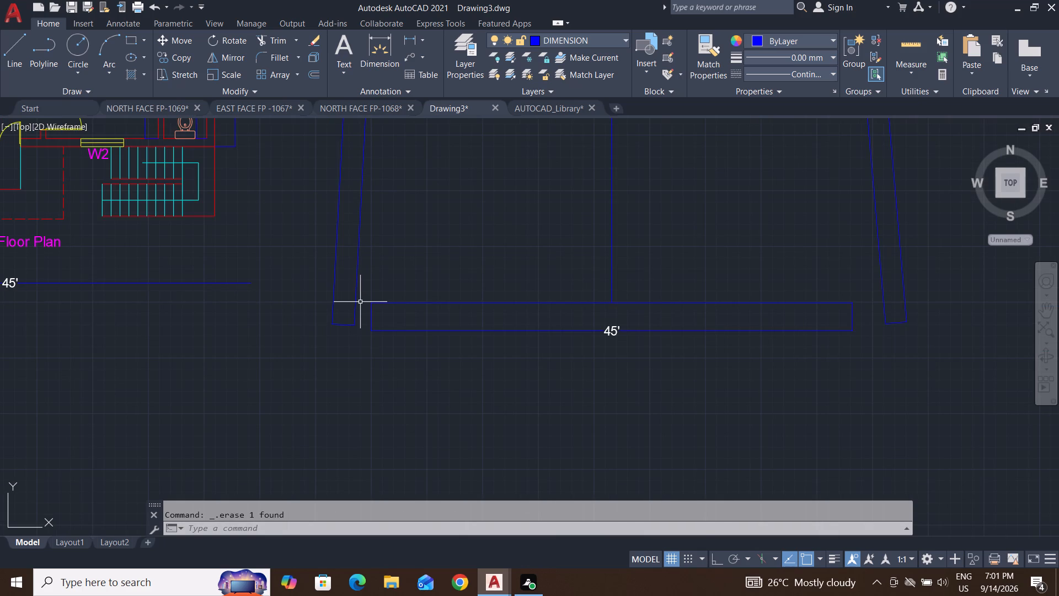
scroll(466, 395, "down", 3)
middle_click_drag(488, 288, 514, 306)
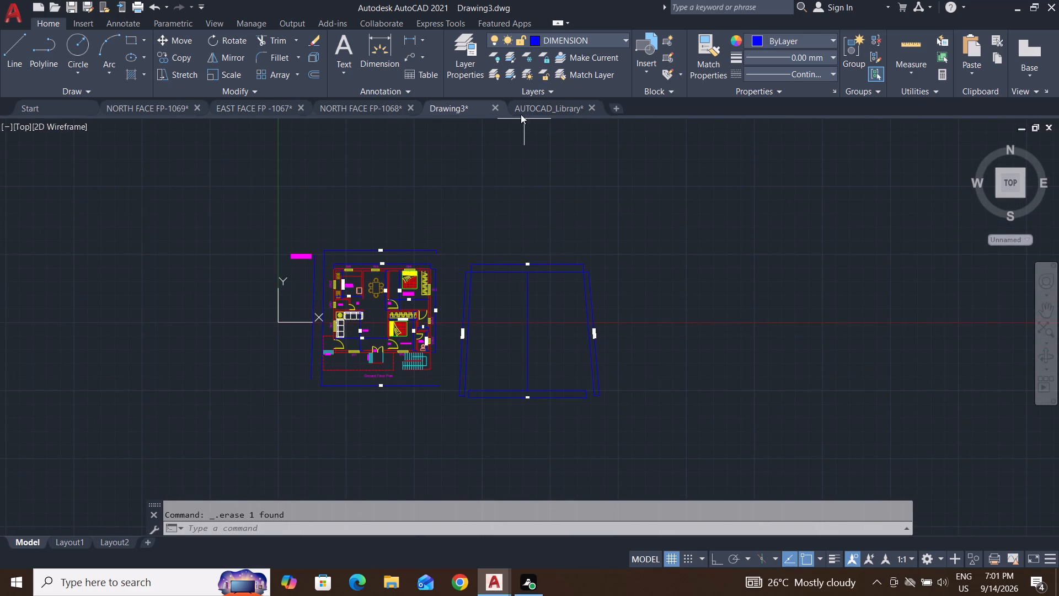
left_click(13, 47)
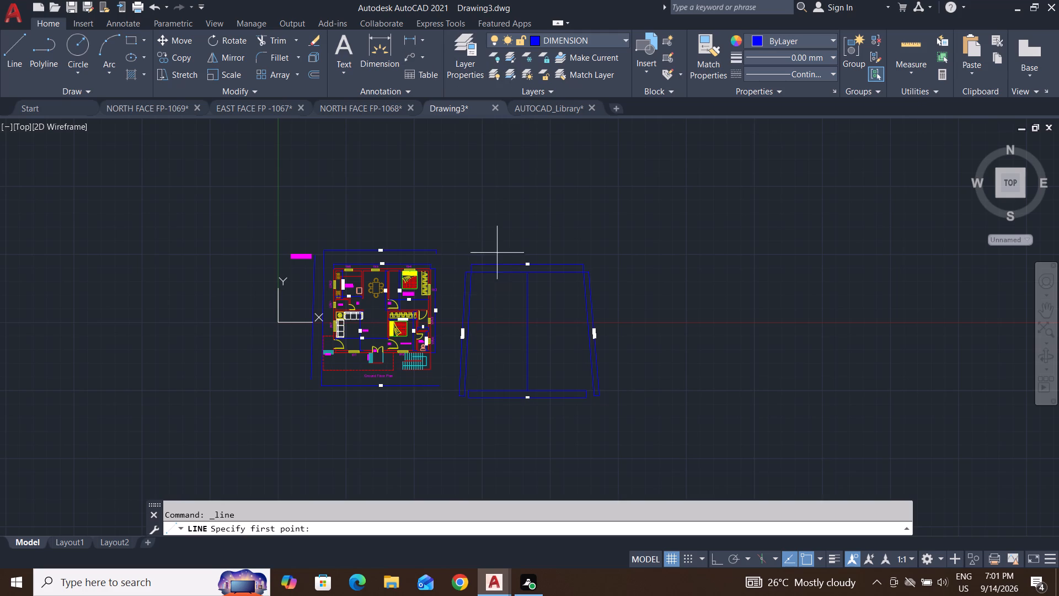
middle_click_drag(483, 305, 512, 242)
scroll(509, 227, "up", 3)
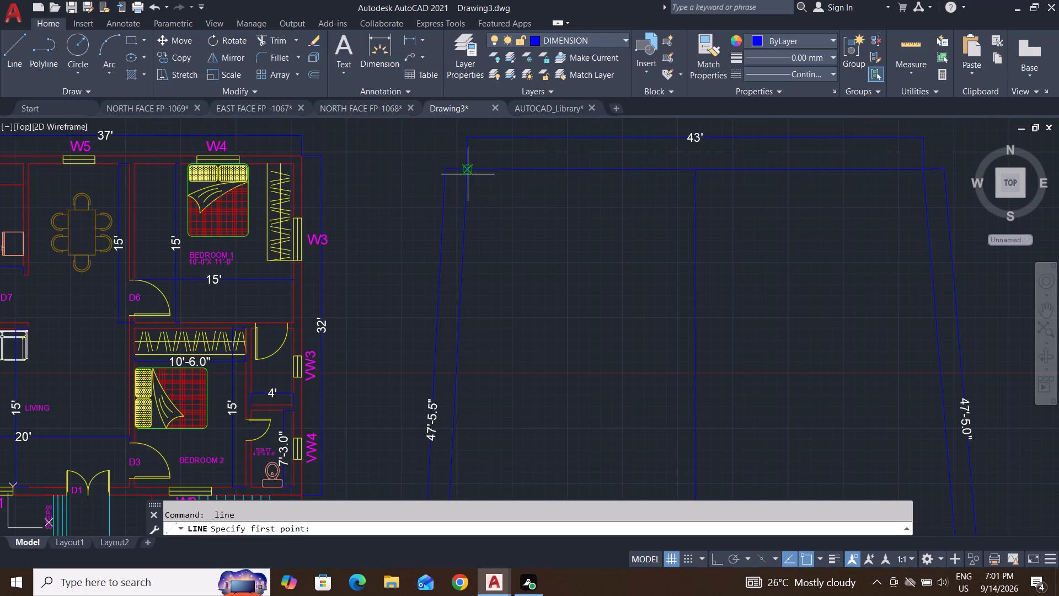
left_click(465, 170)
scroll(465, 170, "down", 4)
scroll(468, 255, "up", 2)
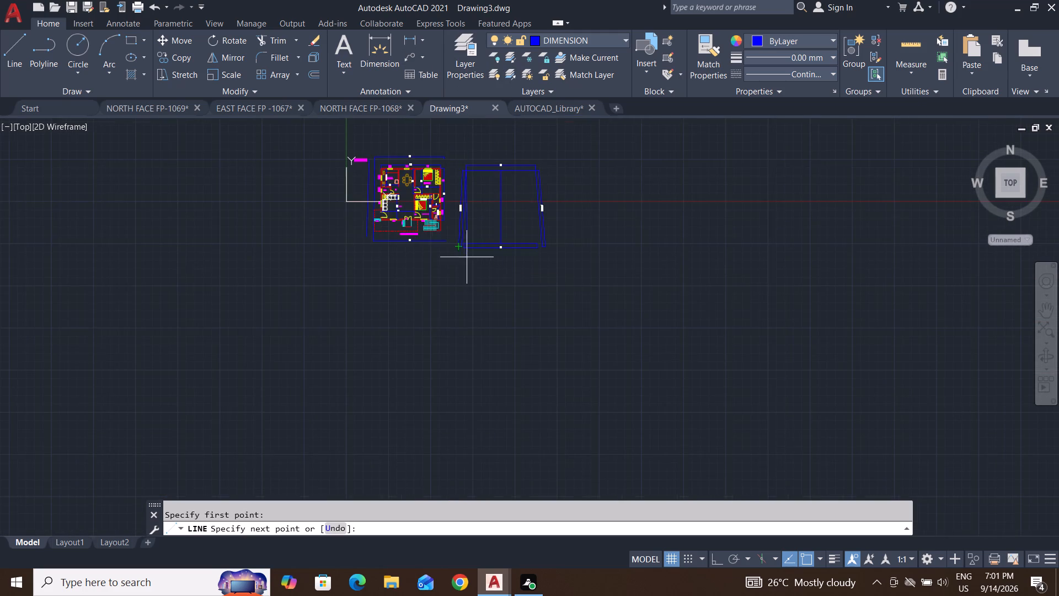
scroll(471, 251, "up", 2)
left_click(417, 198)
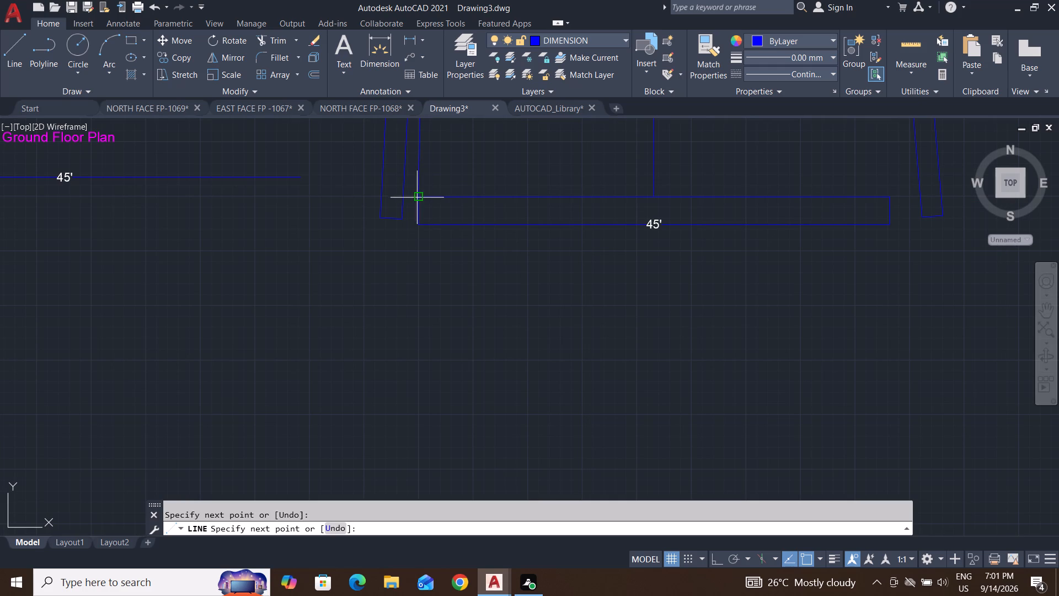
key("Return")
Draw a line joining the east ends of the plot outline's 45' south side and 43' north side.
scroll(422, 409, "down", 2)
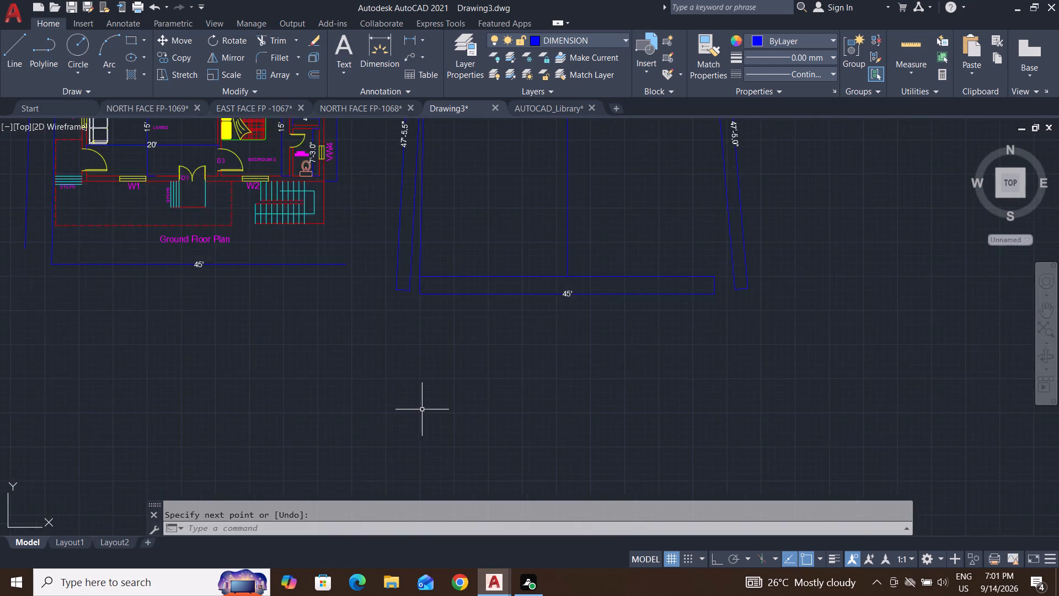
scroll(422, 409, "down", 1)
scroll(537, 359, "up", 2)
key("Return")
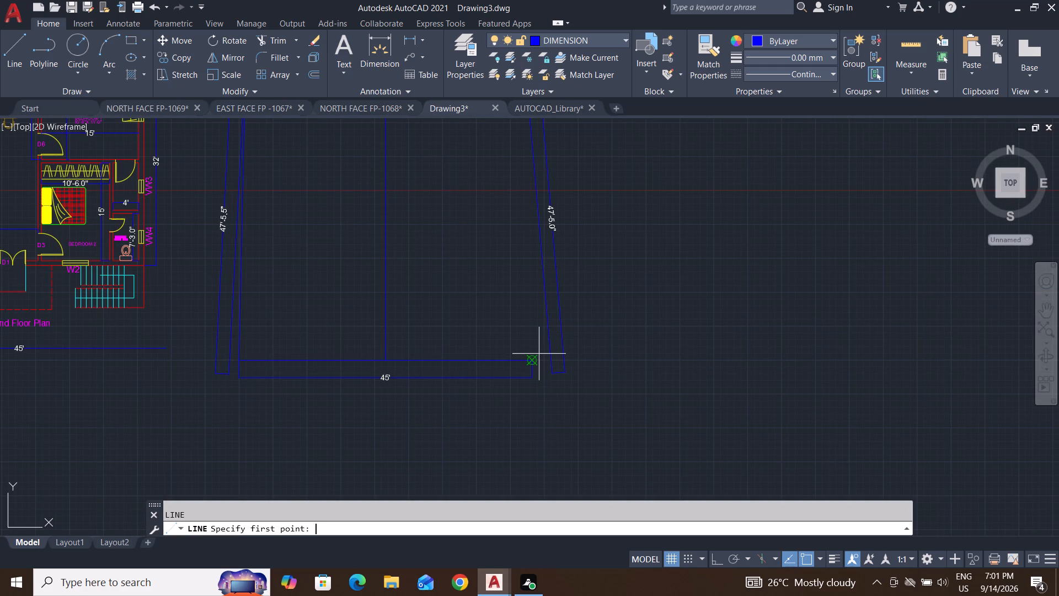
left_click(531, 361)
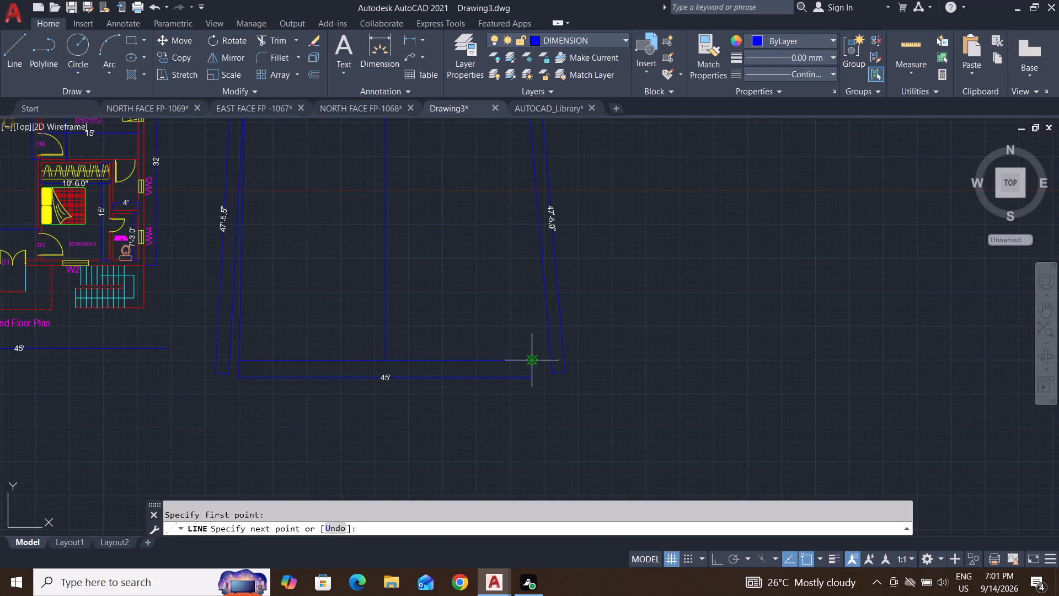
scroll(531, 361, "down", 3)
scroll(535, 306, "up", 4)
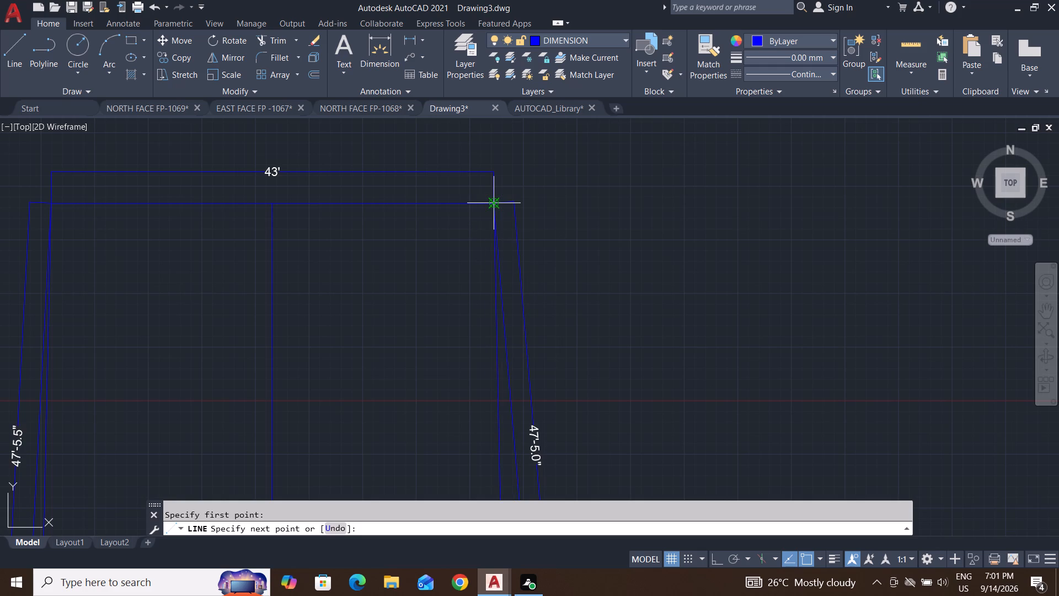
left_click(494, 205)
key("Return")
Copy the four outline sides and the centre line, without dimensions, straight east into the empty space beside the original.
middle_click_drag(570, 342, 702, 317)
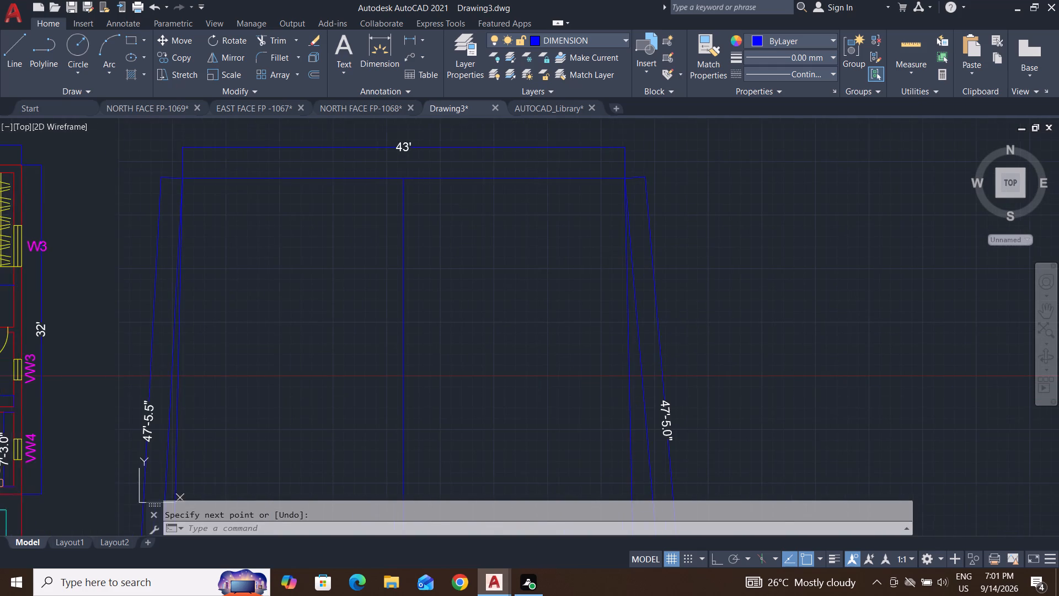
left_click(638, 376)
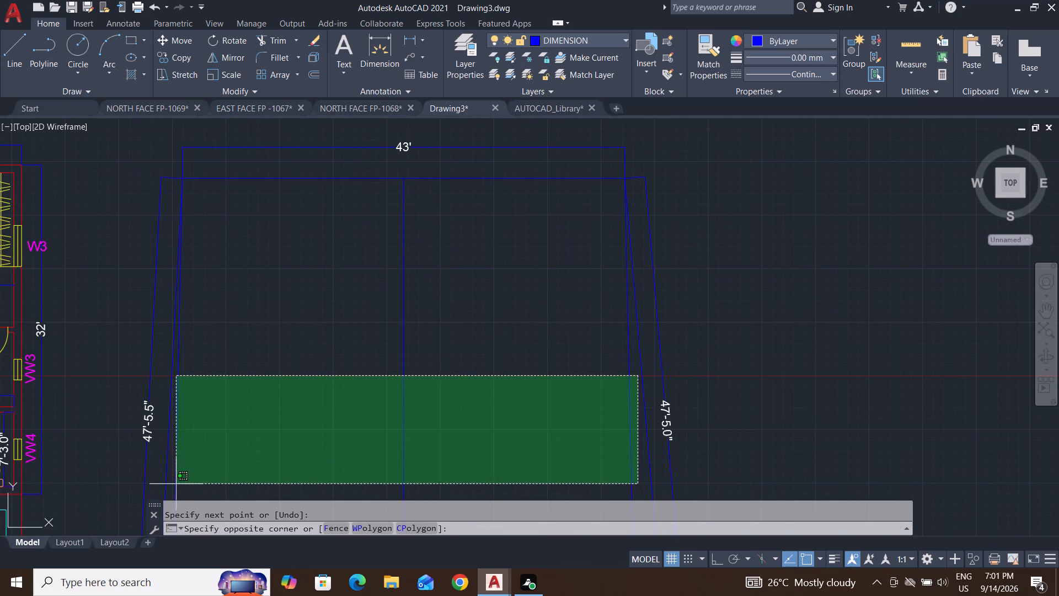
left_click(176, 484)
left_click(381, 177)
left_click_drag(355, 255, 352, 264)
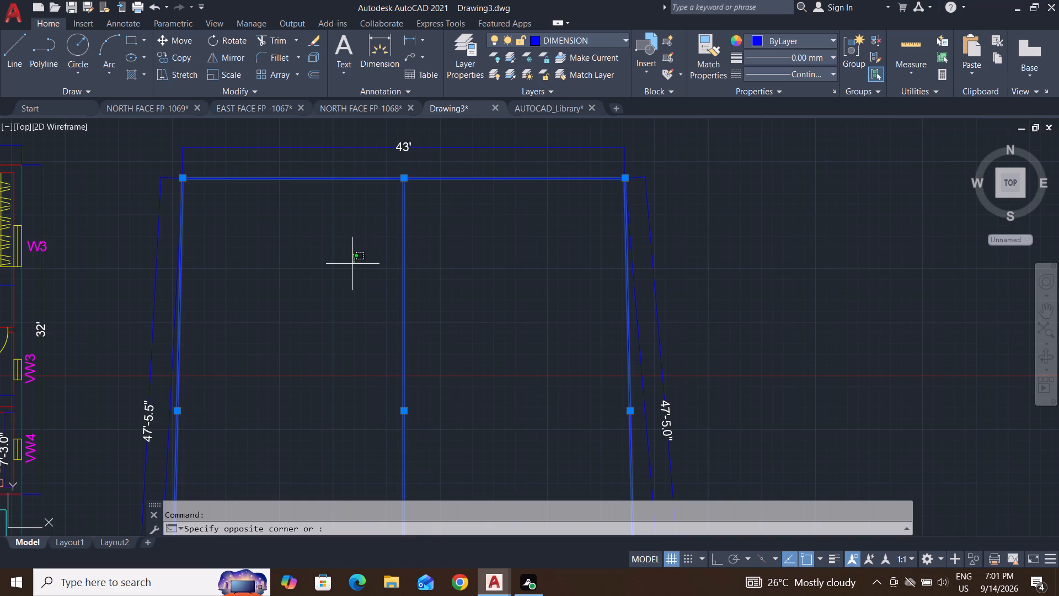
scroll(394, 320, "down", 4)
scroll(410, 392, "up", 4)
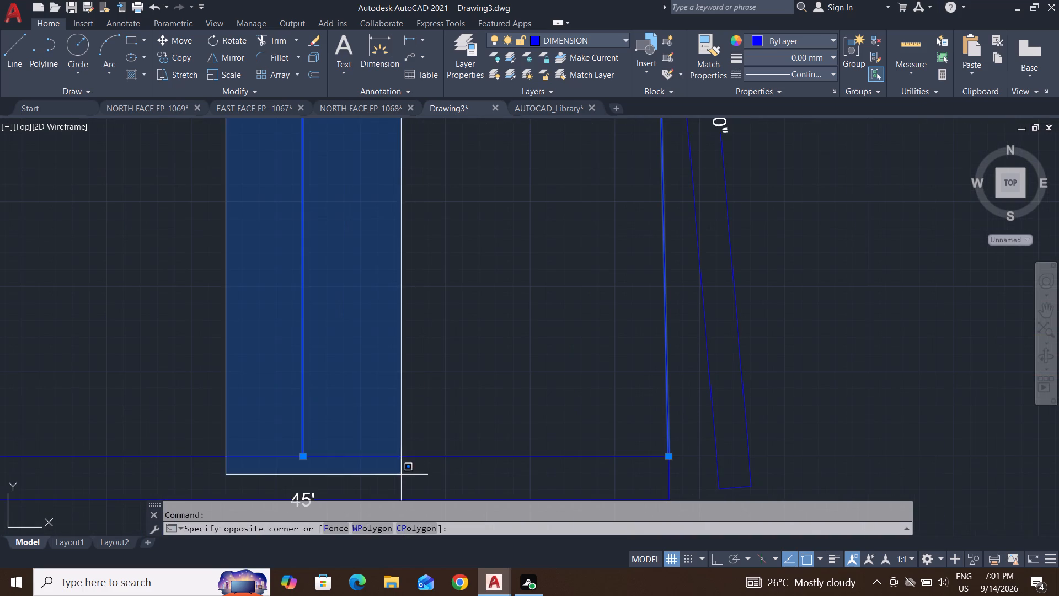
left_click(401, 475)
left_click(453, 419)
left_click(237, 475)
scroll(498, 405, "down", 2)
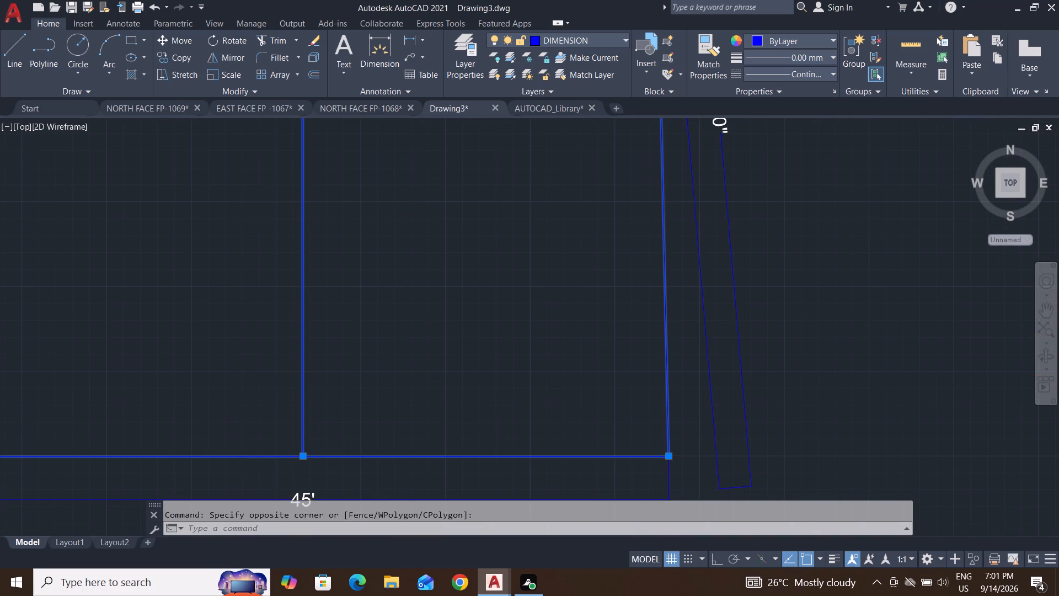
scroll(498, 405, "down", 4)
scroll(488, 375, "up", 2)
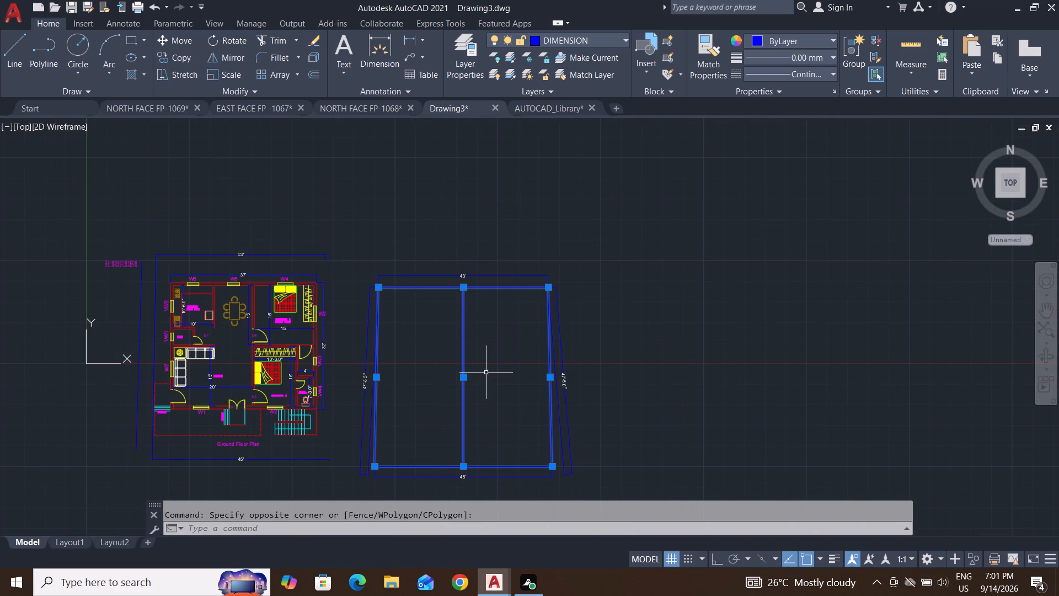
type("CO")
key("Return")
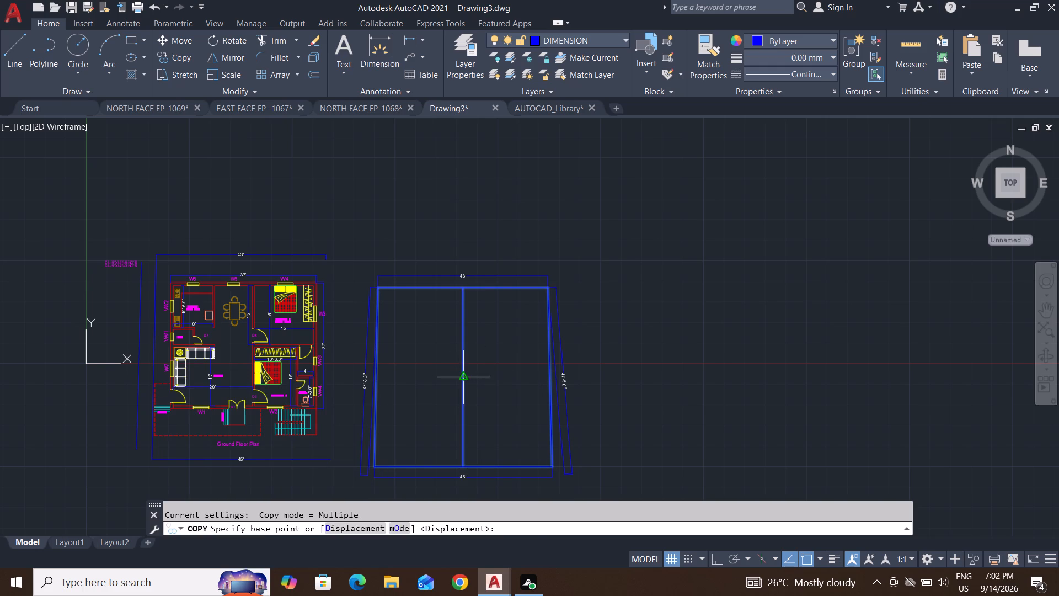
left_click(462, 381)
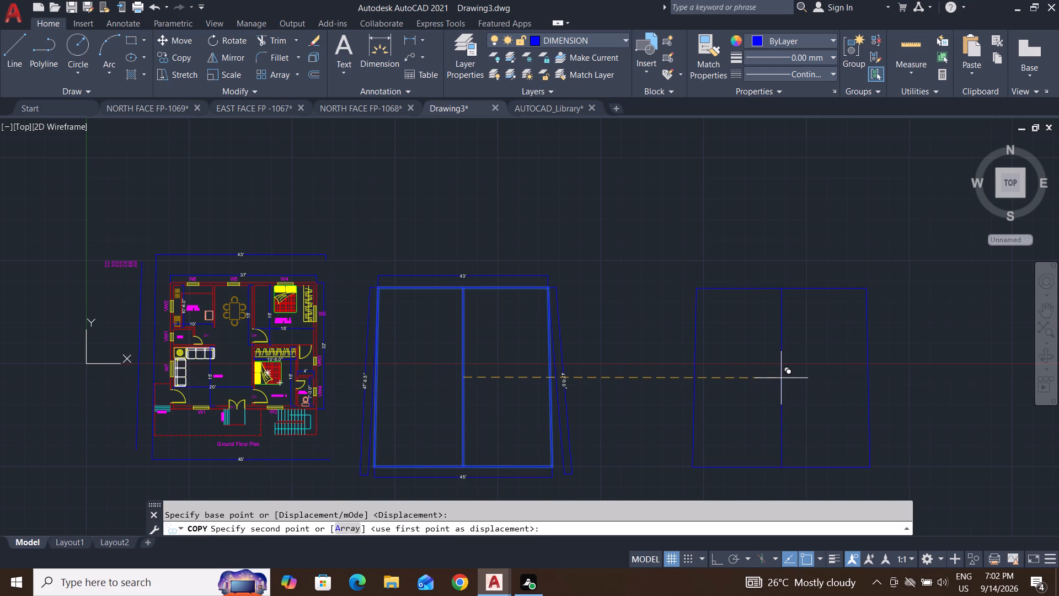
left_click(781, 378)
key("Escape")
key("Escape")
key("Escape")
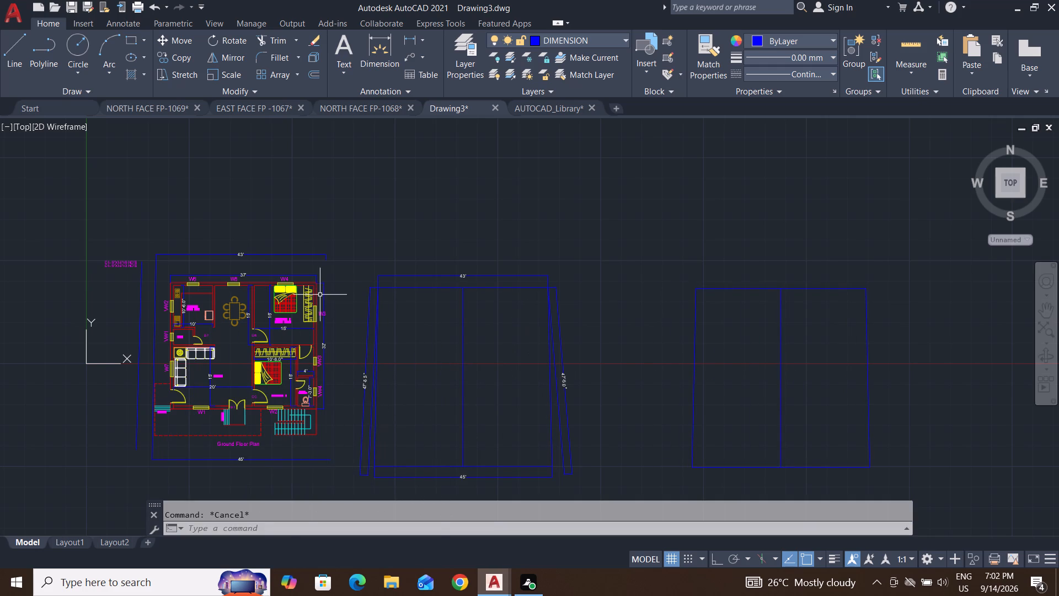
Erase the old outer 43' and 45' dimensions and the two slanted lines along the west of the ground floor plan.
left_click(341, 241)
left_click(149, 262)
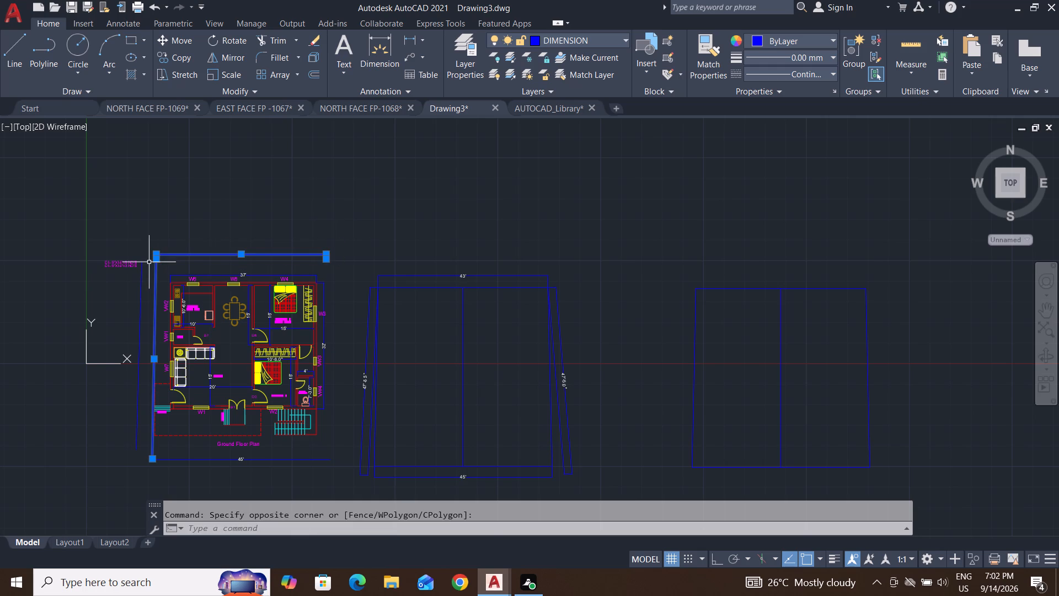
key("Delete")
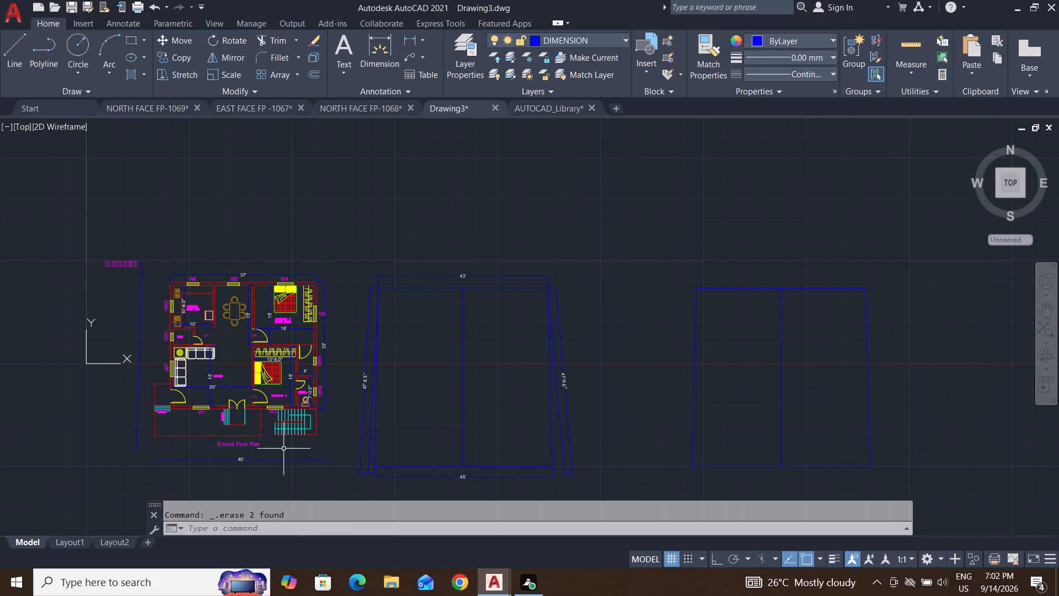
left_click(286, 453)
left_click(230, 482)
key("Delete")
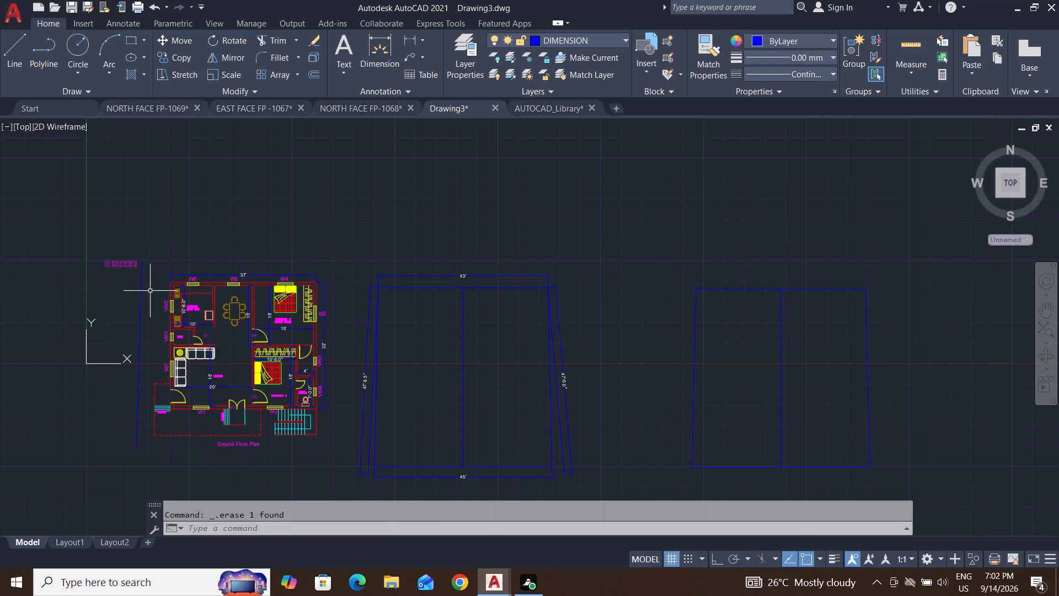
left_click(146, 289)
left_click(111, 324)
key("Delete")
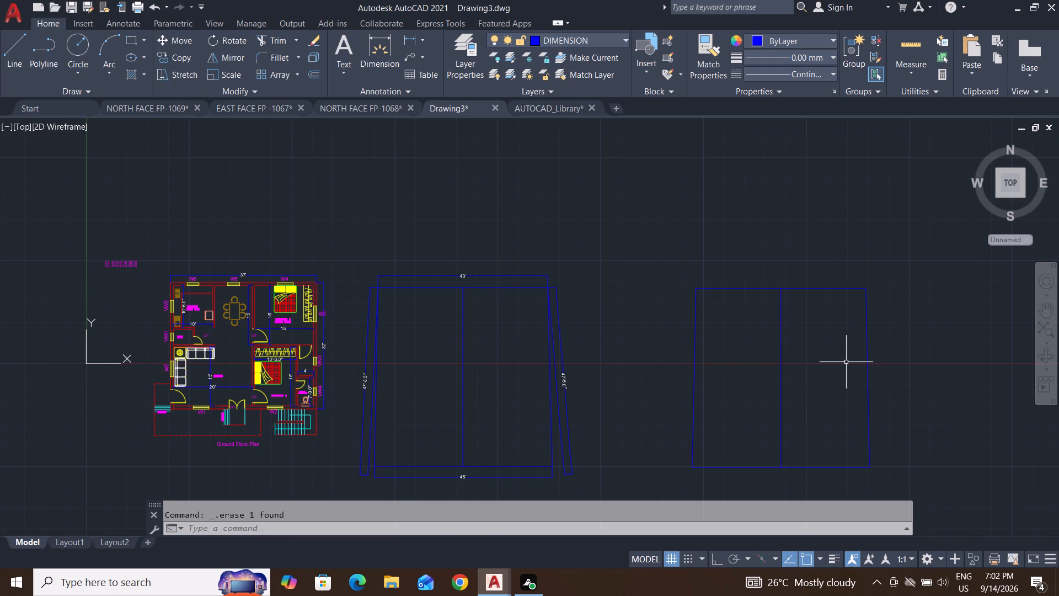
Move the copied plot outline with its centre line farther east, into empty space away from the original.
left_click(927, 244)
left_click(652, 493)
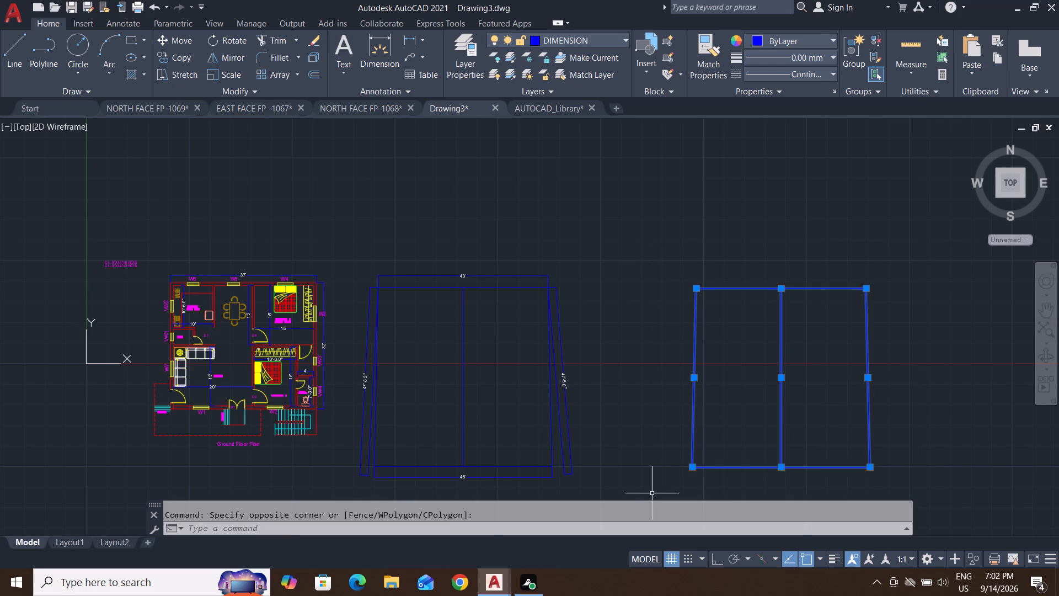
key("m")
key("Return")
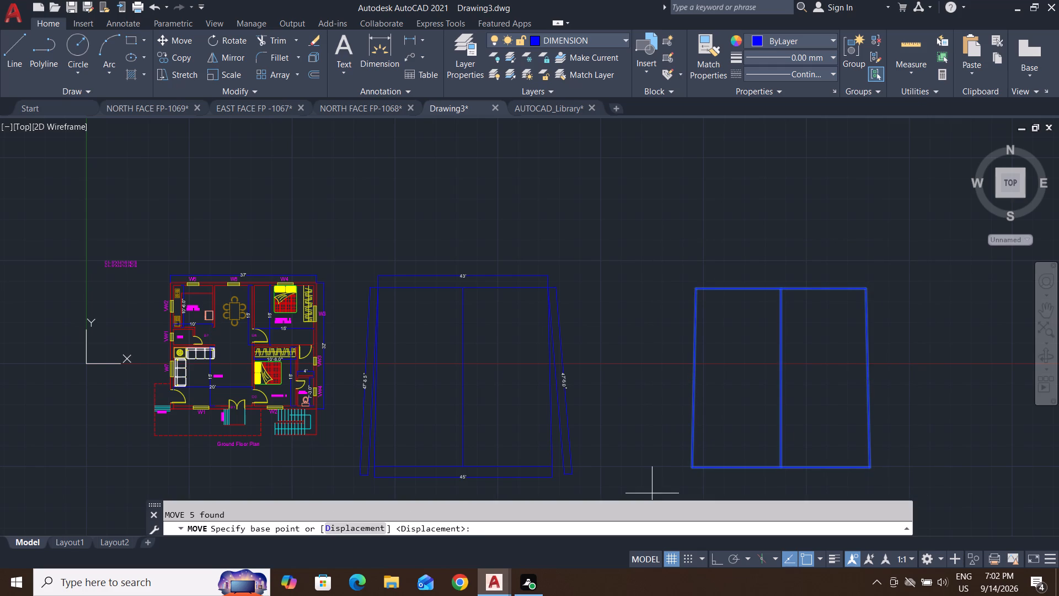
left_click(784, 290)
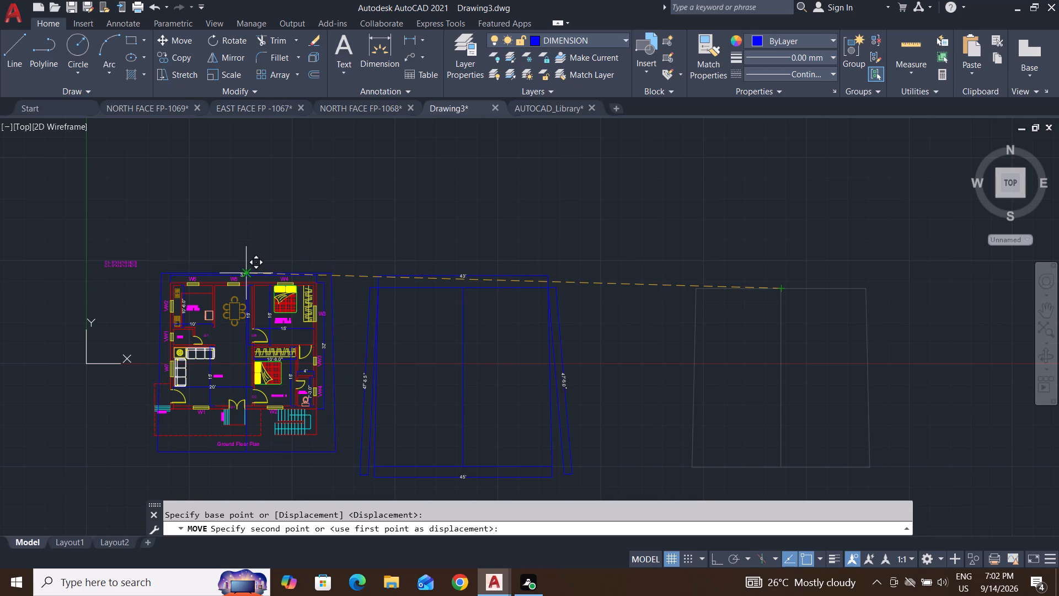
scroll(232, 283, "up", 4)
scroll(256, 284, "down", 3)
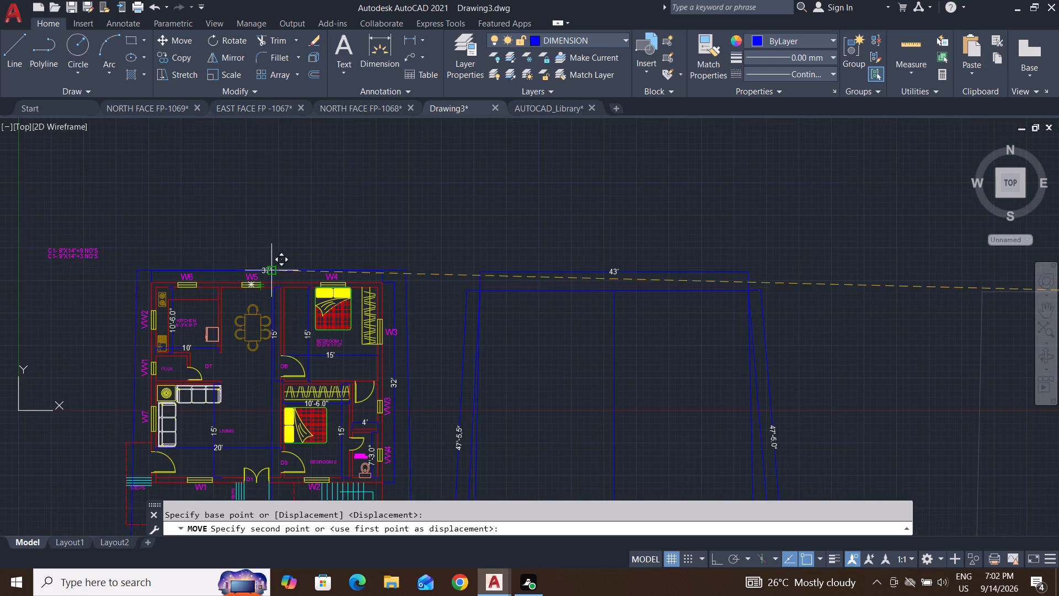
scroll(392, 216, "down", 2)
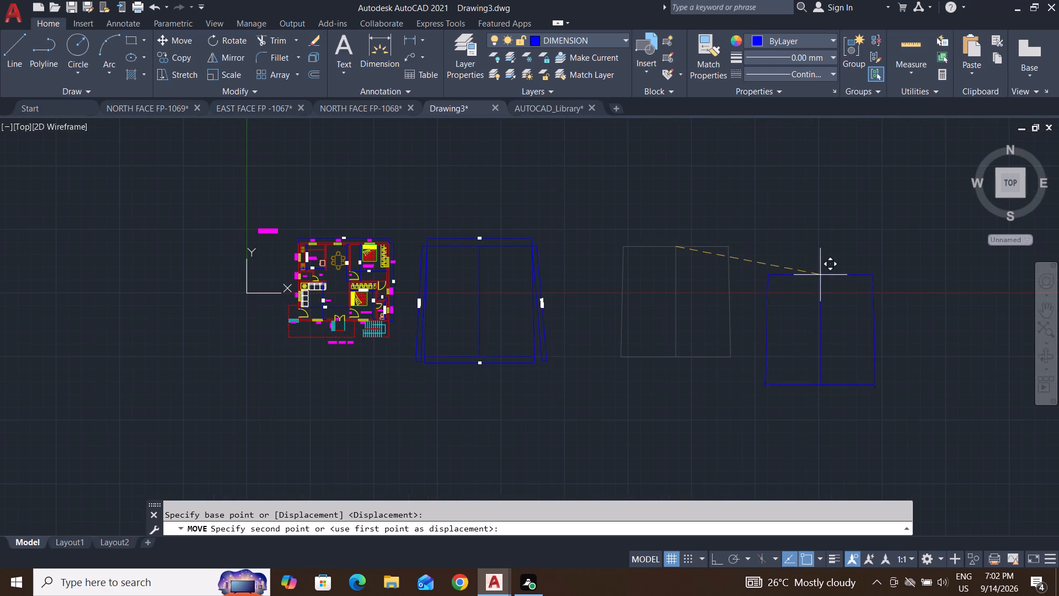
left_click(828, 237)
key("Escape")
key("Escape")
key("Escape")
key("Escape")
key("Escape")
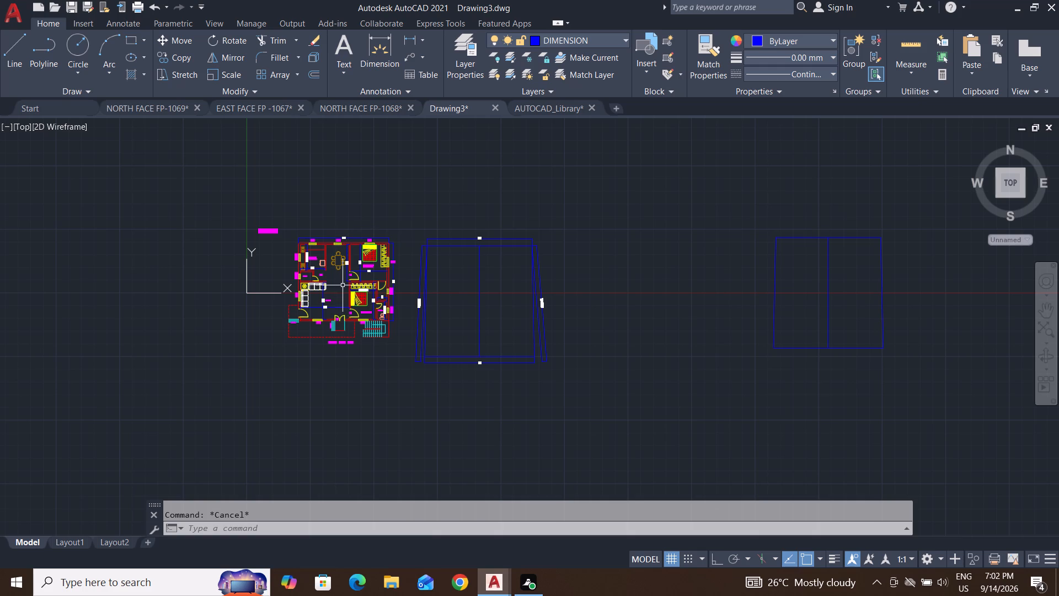
Draw two vertical guide lines northward from the northwest and northeast outer wall corners of the ground floor plan.
scroll(343, 225, "up", 2)
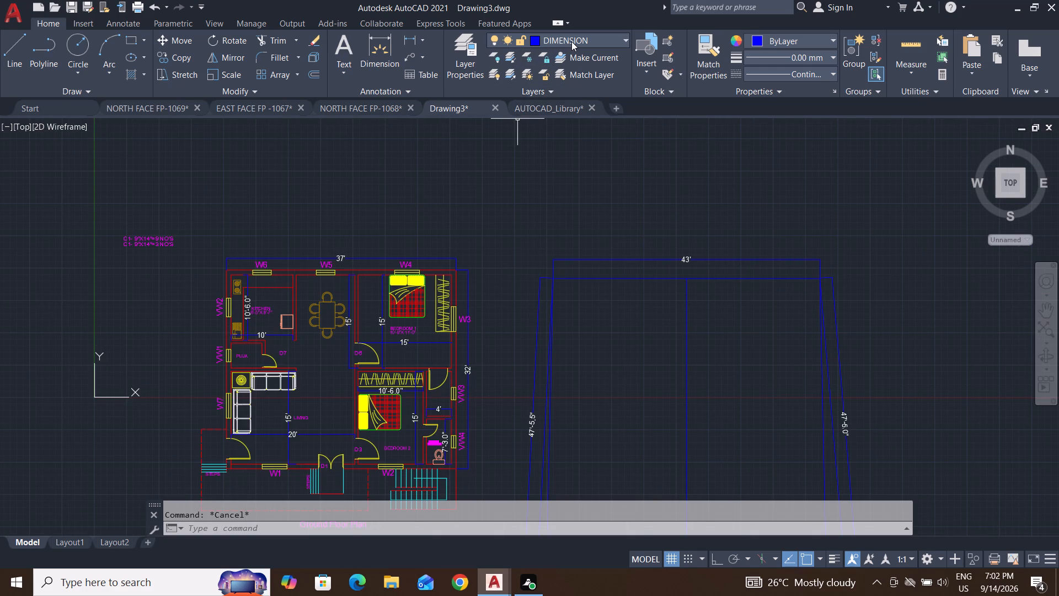
left_click(17, 46)
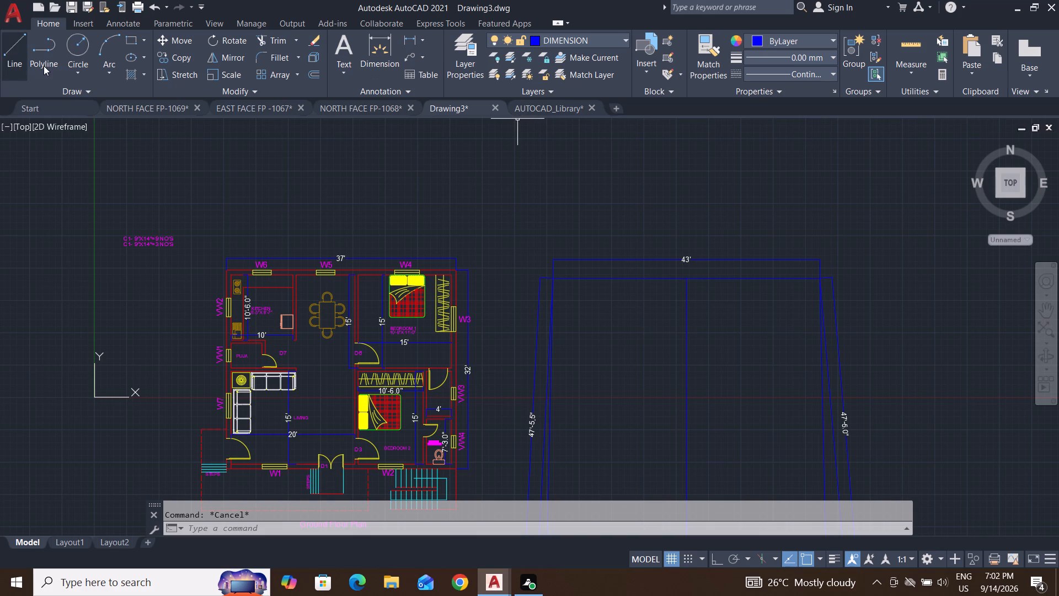
scroll(222, 258, "up", 4)
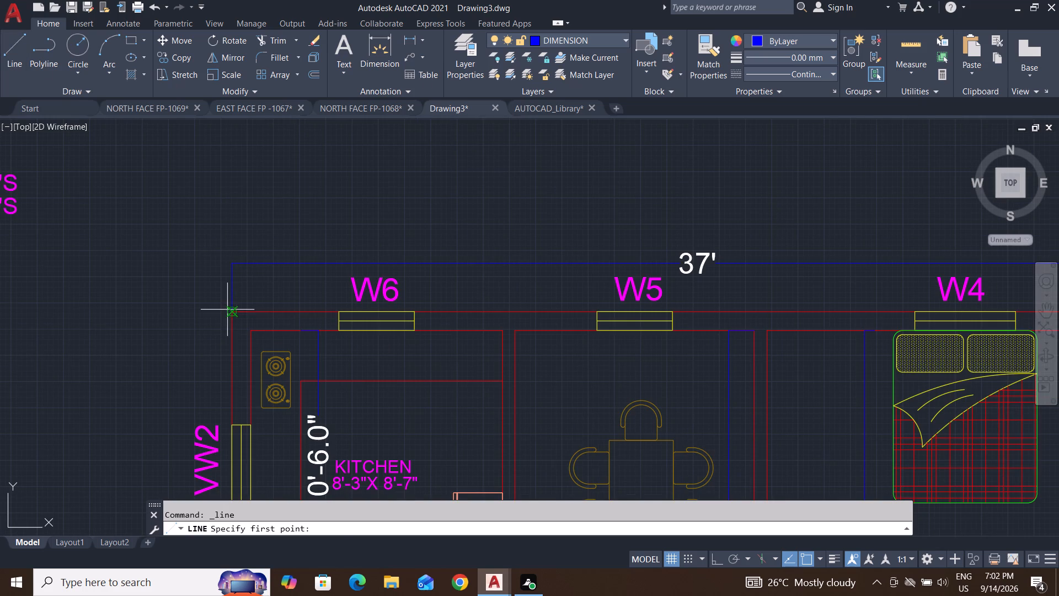
left_click(229, 314)
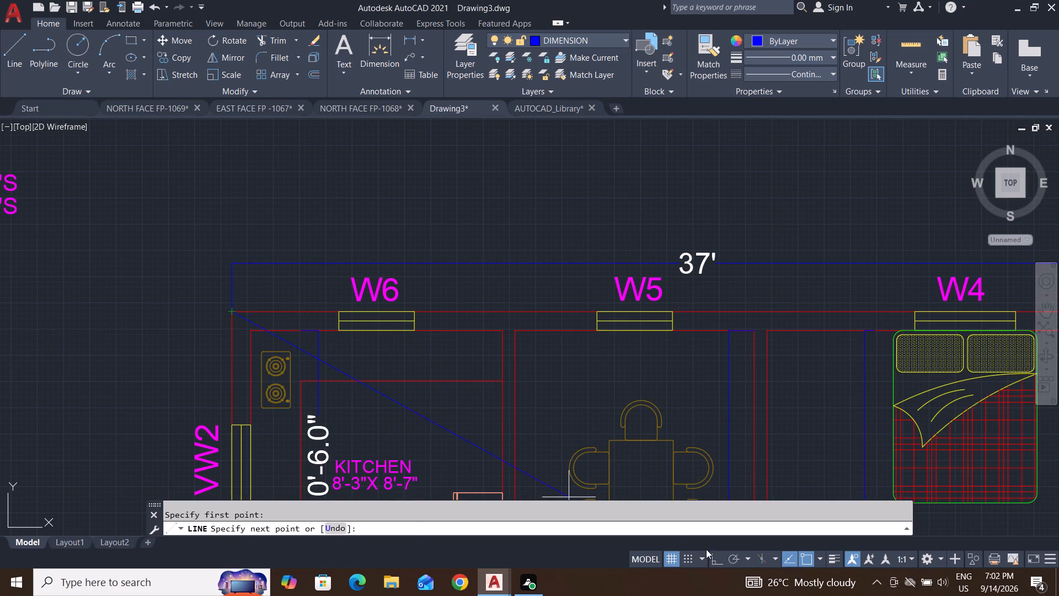
left_click(712, 559)
left_click(276, 167)
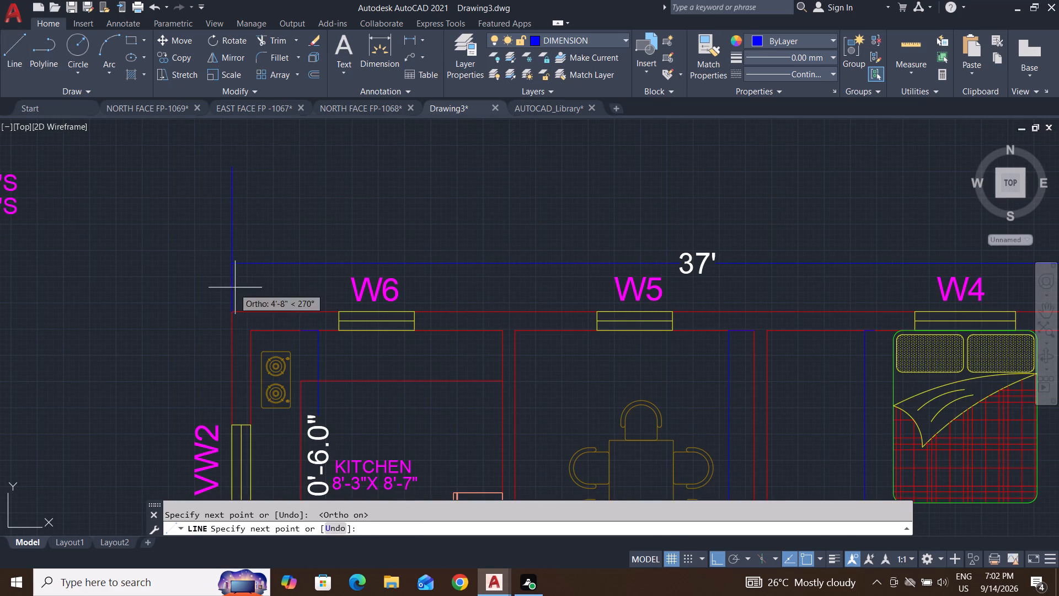
key("Return")
scroll(273, 346, "down", 2)
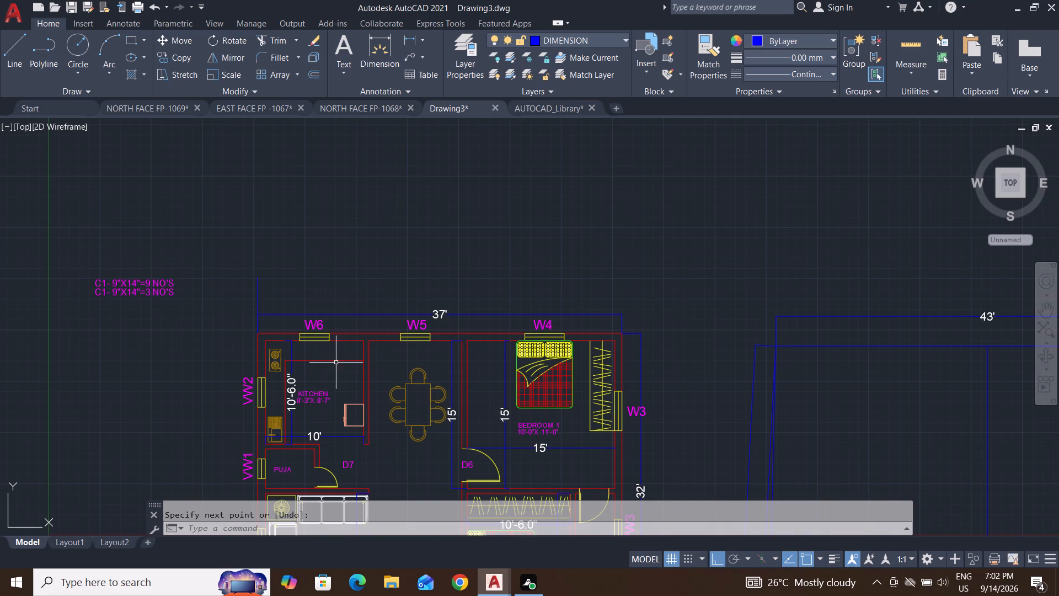
key("Return")
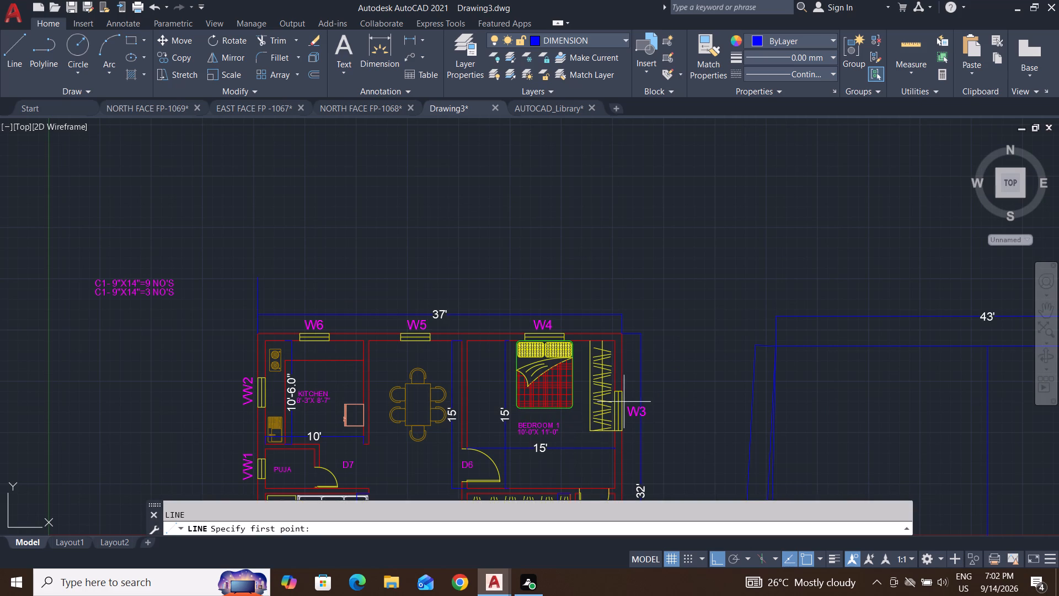
left_click(623, 334)
left_click(623, 259)
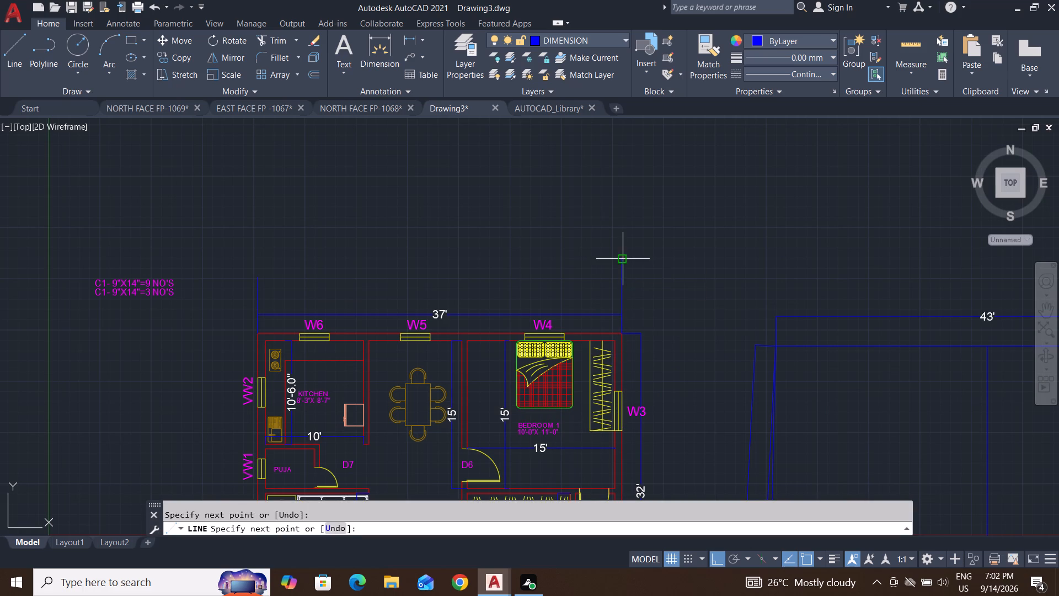
key("Return")
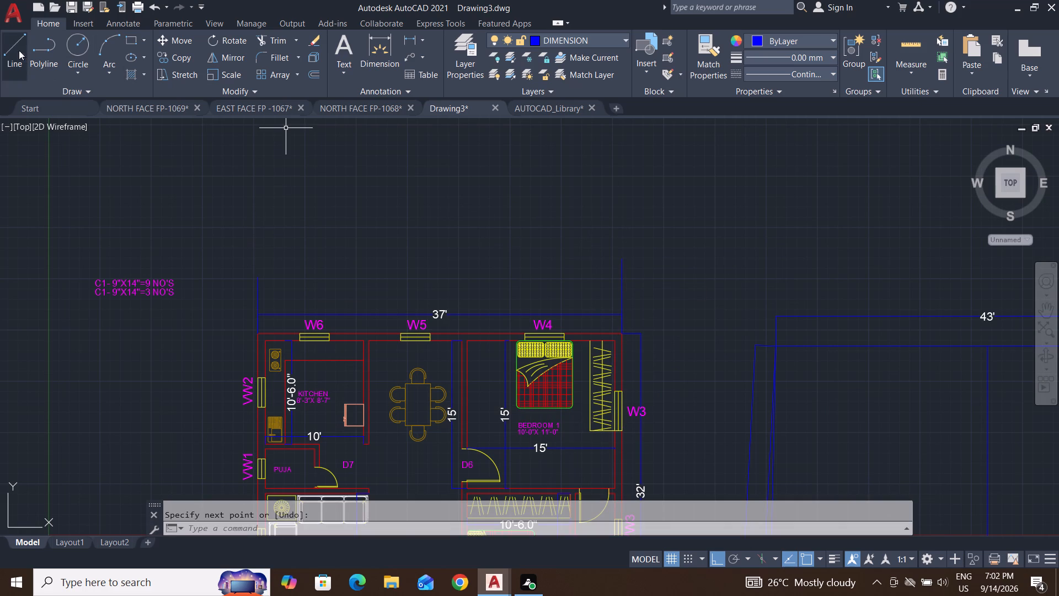
Draw a horizontal guide line from the north end of the west vertical guide eastward past the east vertical guide.
left_click(9, 48)
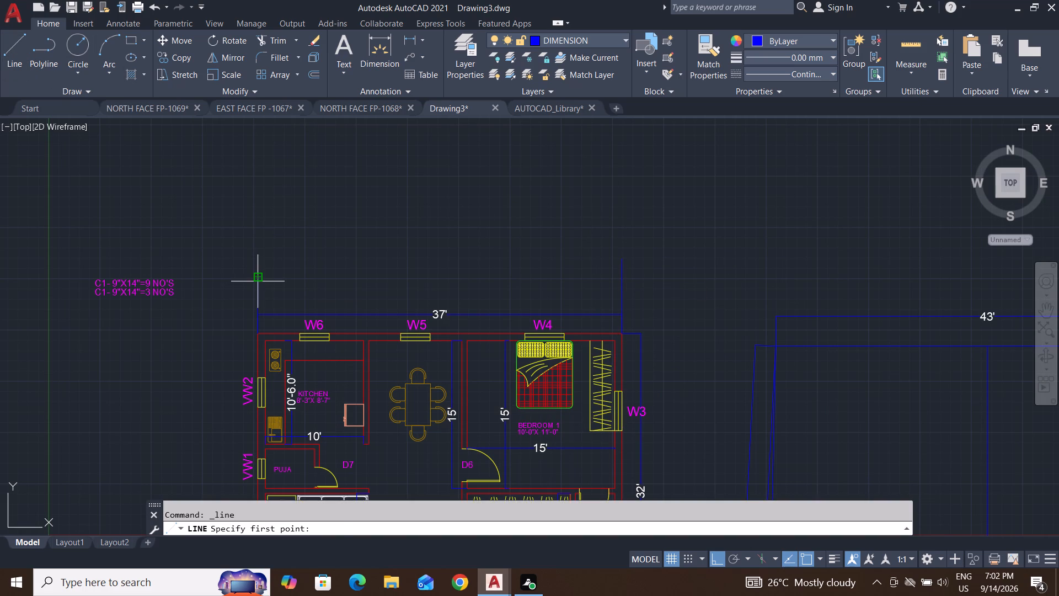
left_click(258, 281)
left_click(701, 288)
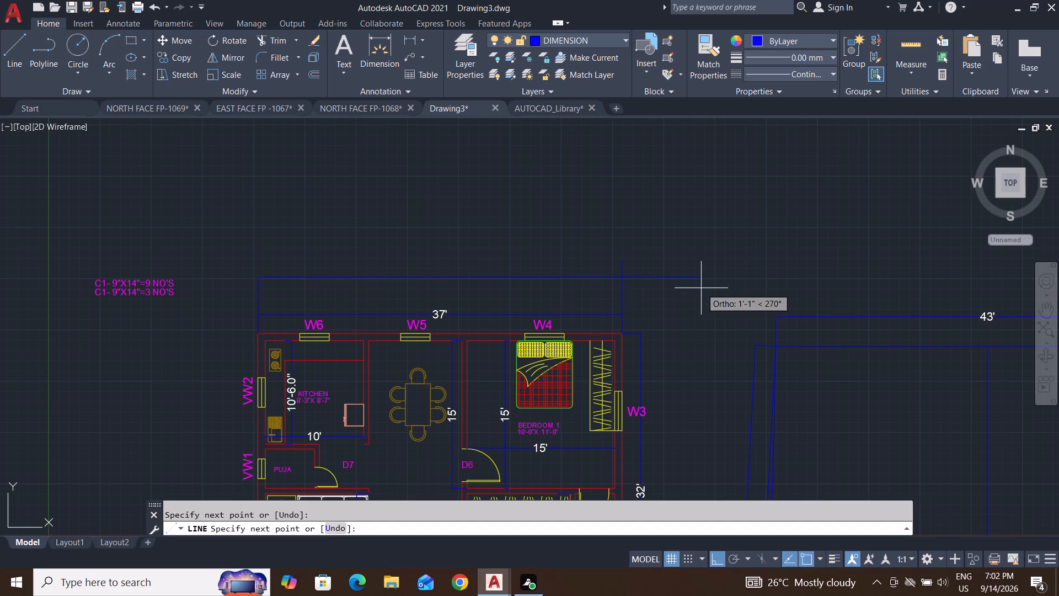
key("Escape")
key("Escape")
key("Escape")
Trim the overhanging ends of the horizontal and east vertical guide lines where they cross northeast of the plan.
type("TR")
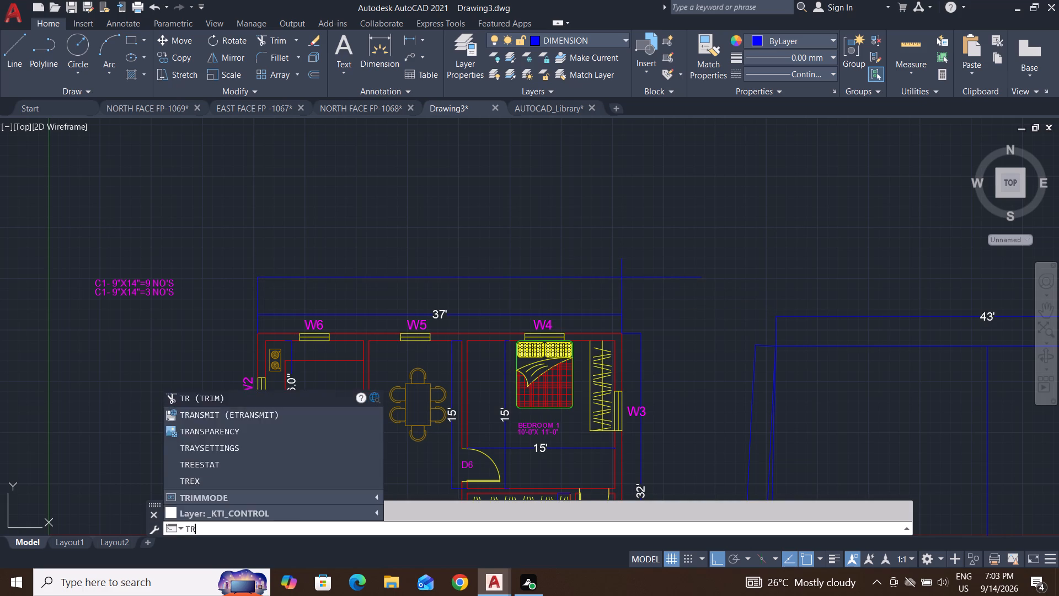
key("space")
key("space")
left_click(683, 296)
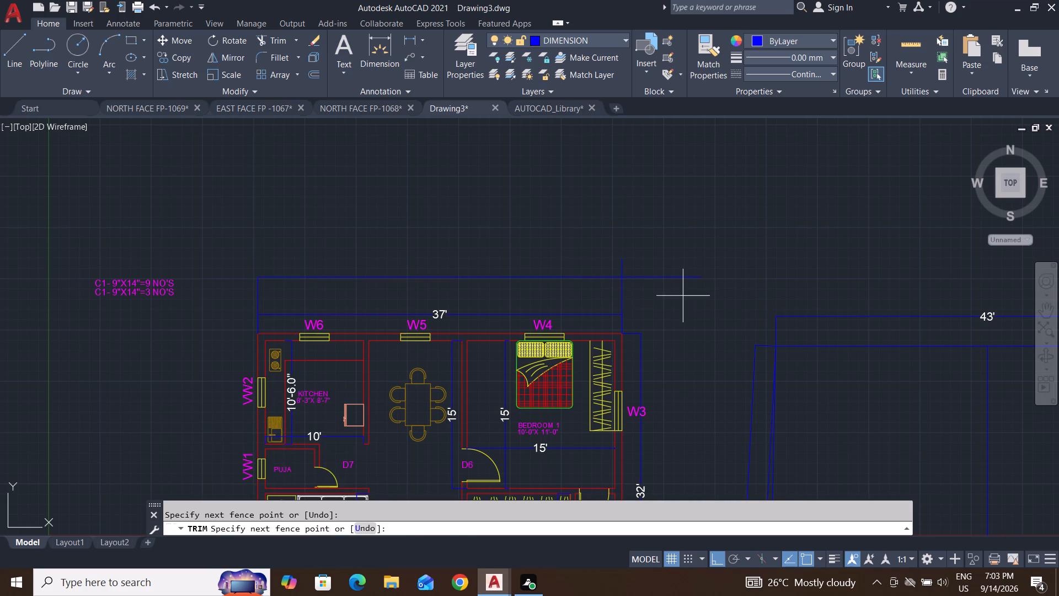
left_click(591, 251)
key("Escape")
key("Escape")
key("Escape")
key("Escape")
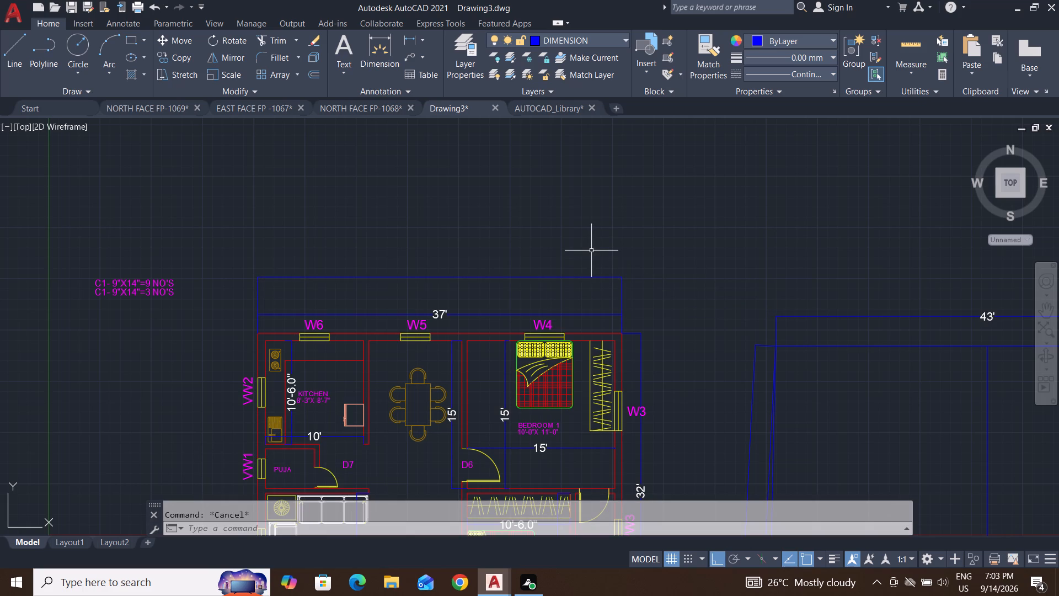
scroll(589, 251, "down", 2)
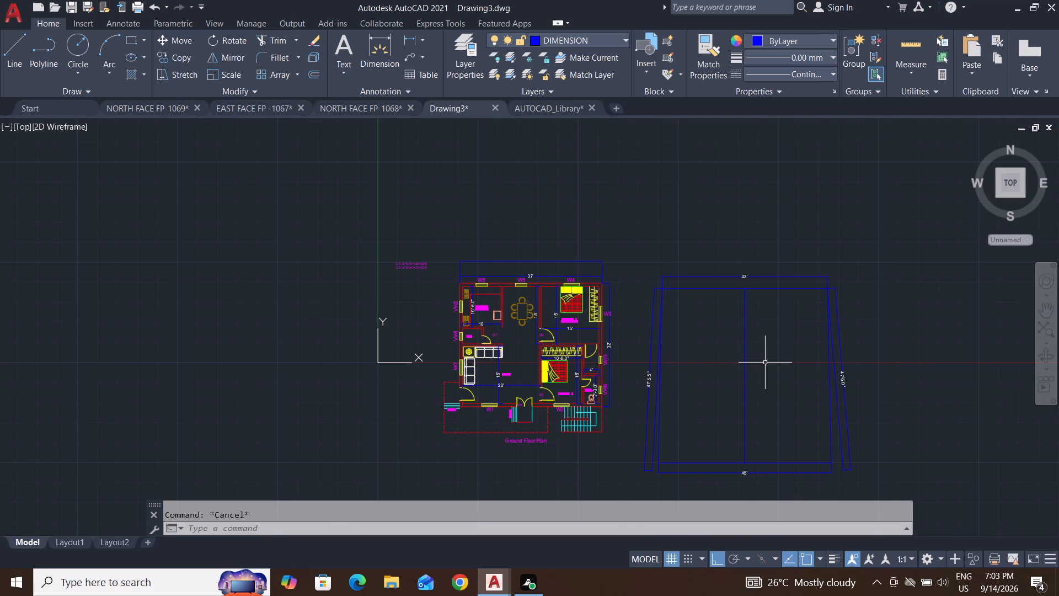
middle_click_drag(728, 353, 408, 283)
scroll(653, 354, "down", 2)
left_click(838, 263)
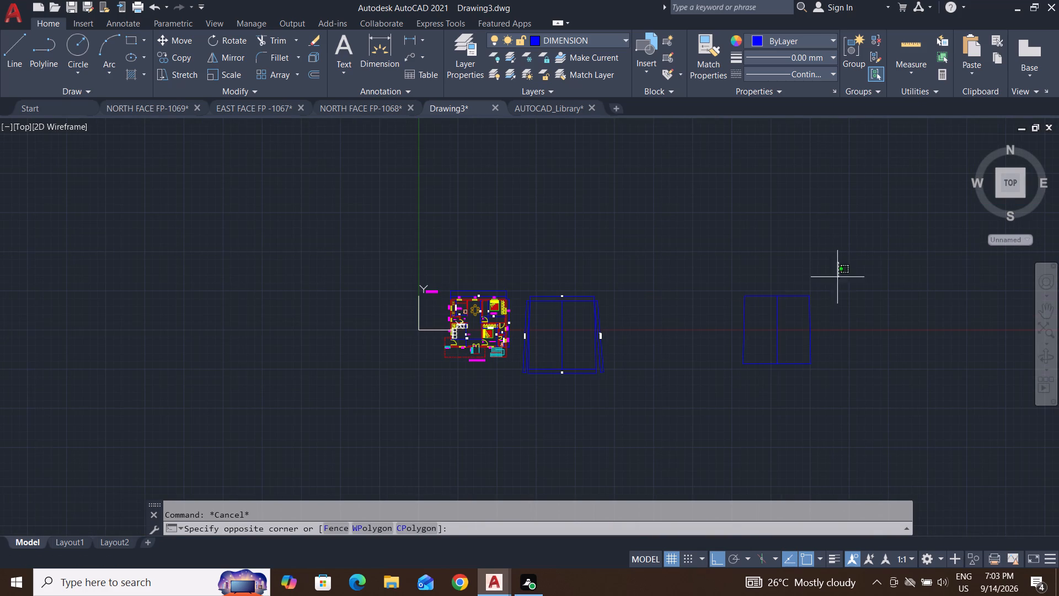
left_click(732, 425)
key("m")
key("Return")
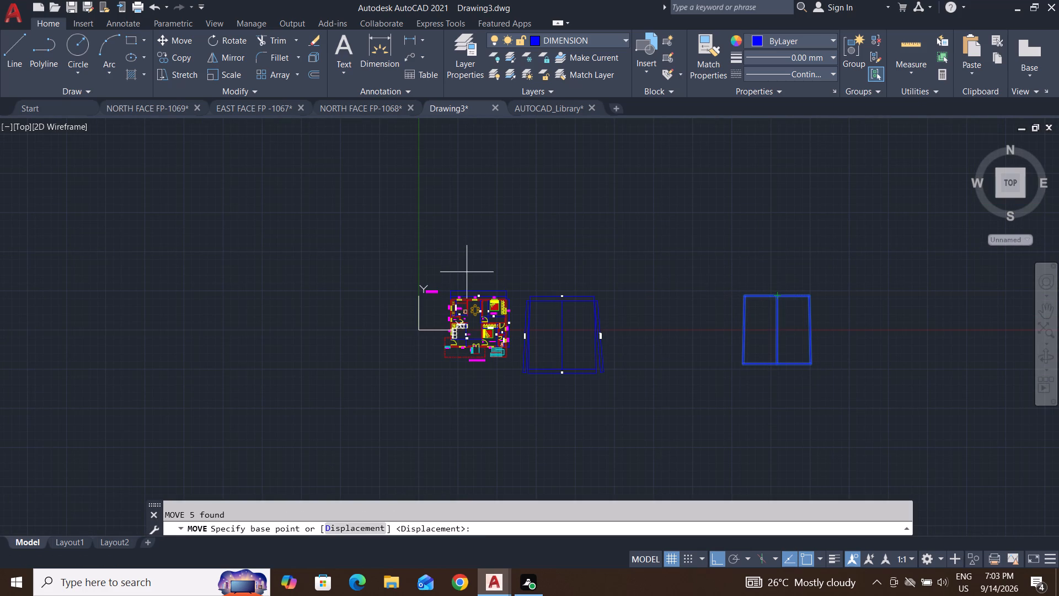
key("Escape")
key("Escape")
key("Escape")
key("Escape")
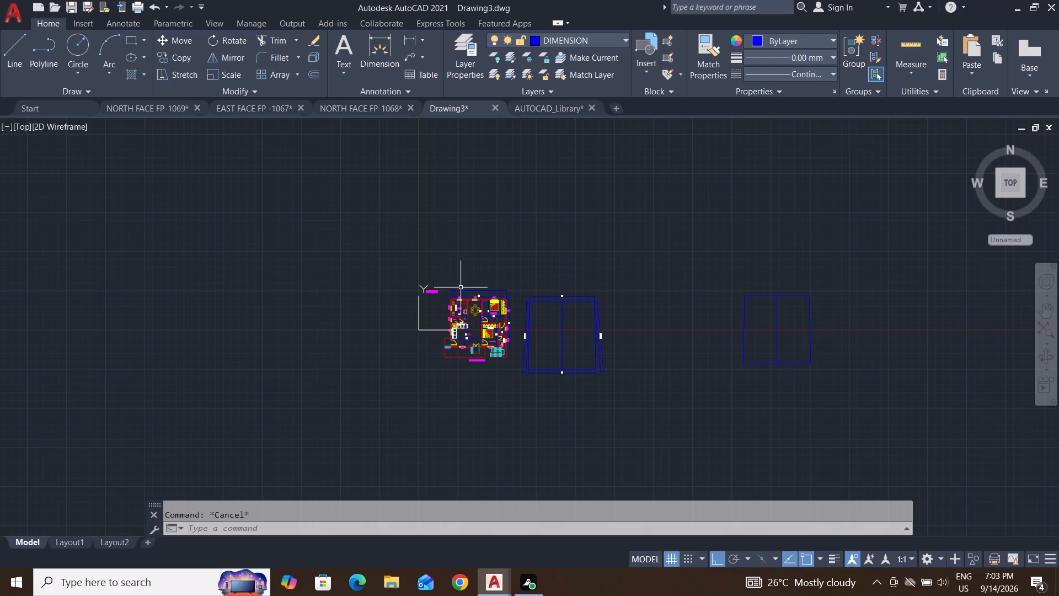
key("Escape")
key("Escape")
Draw a vertical line northward from the midpoint of the horizontal guide line above the ground floor plan.
left_click(18, 55)
scroll(424, 289, "up", 3)
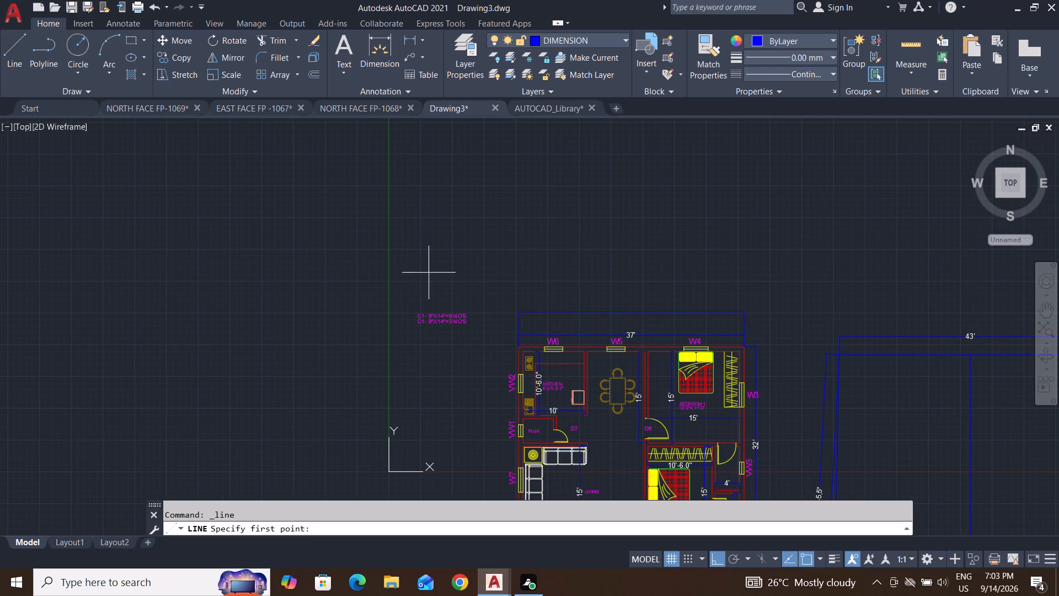
left_click(633, 314)
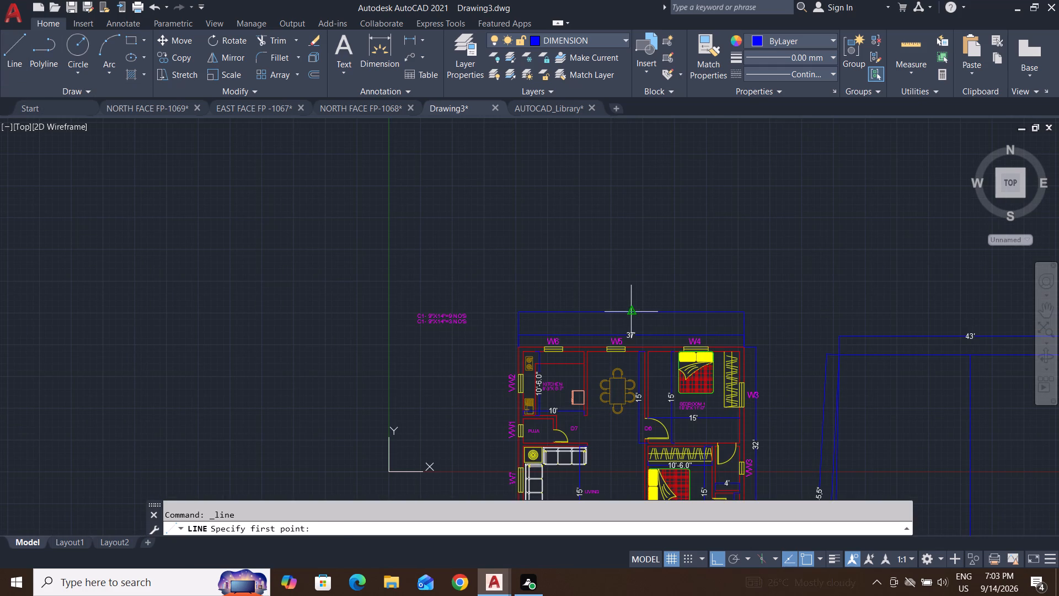
left_click(624, 210)
key("Escape")
key("Escape")
key("Escape")
key("Escape")
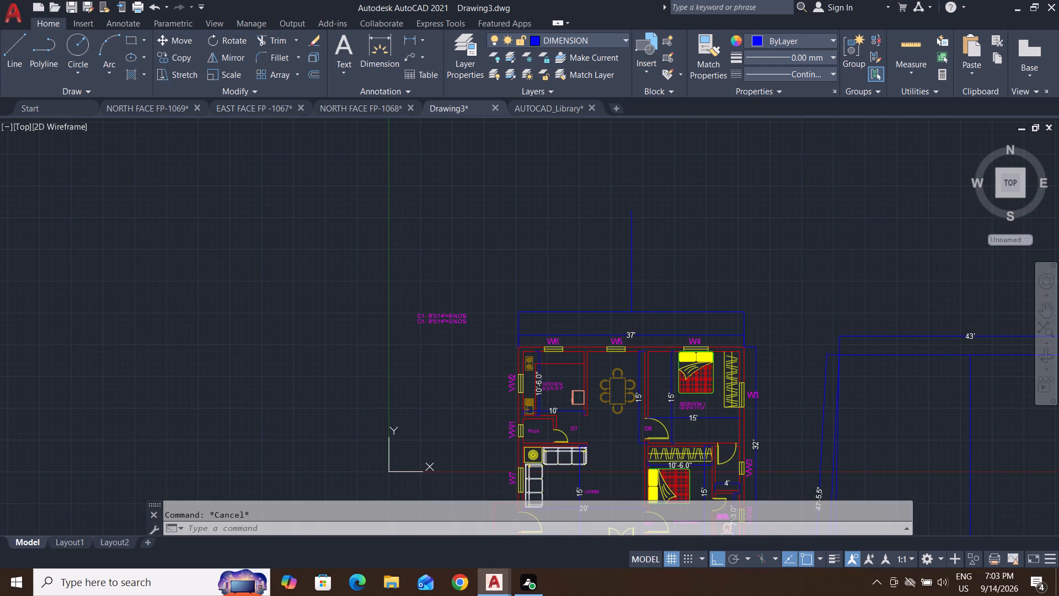
Move the copied plot outline from its north side's midpoint onto the midpoint of the guide line above the plan.
scroll(453, 290, "down", 2)
middle_click_drag(772, 320, 582, 262)
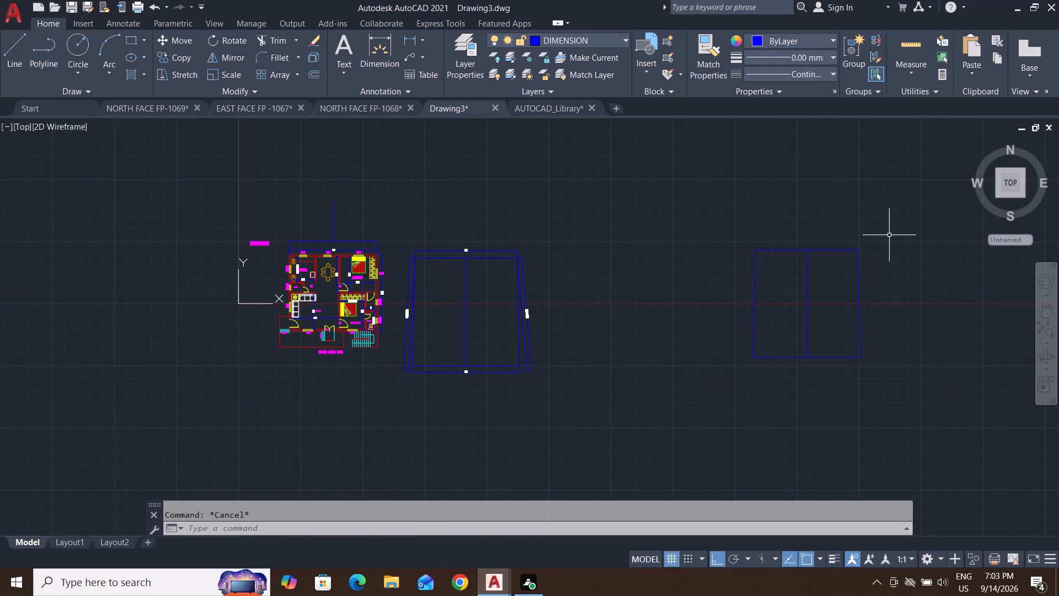
left_click(893, 228)
left_click(700, 385)
key("m")
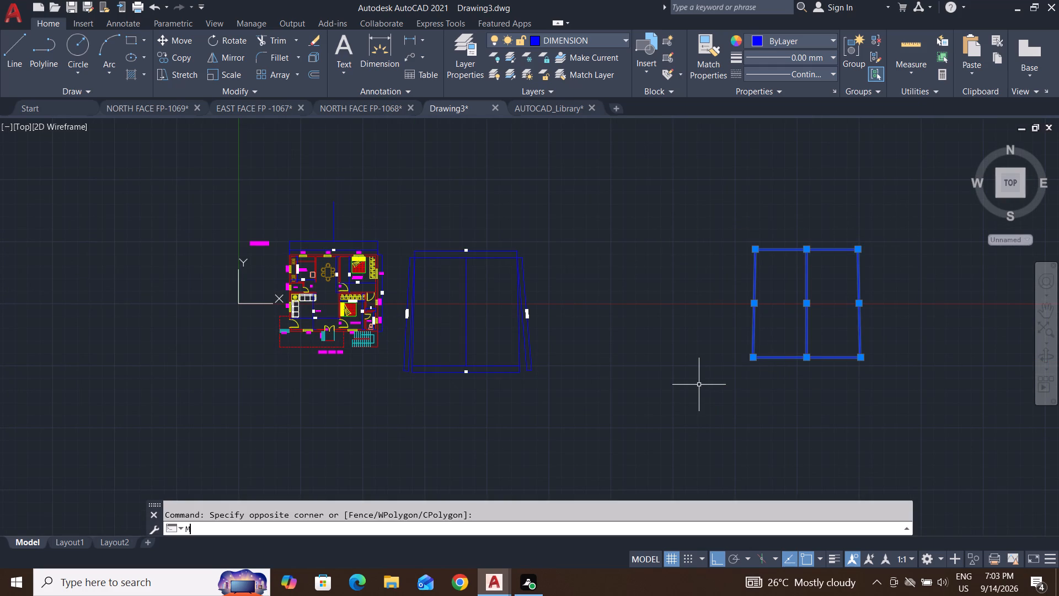
key("Return")
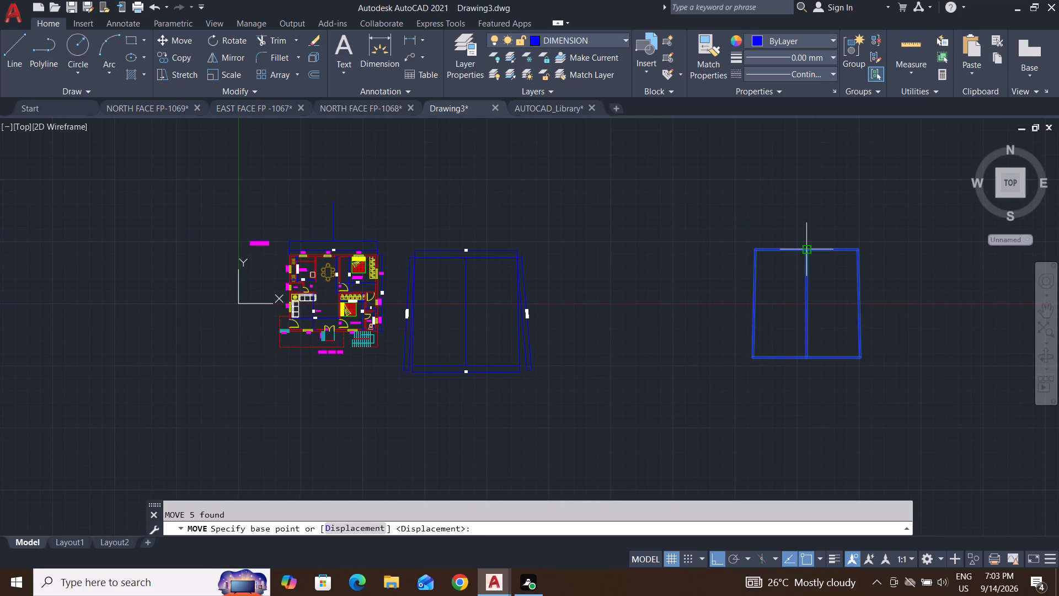
left_click(806, 251)
scroll(319, 237, "up", 2)
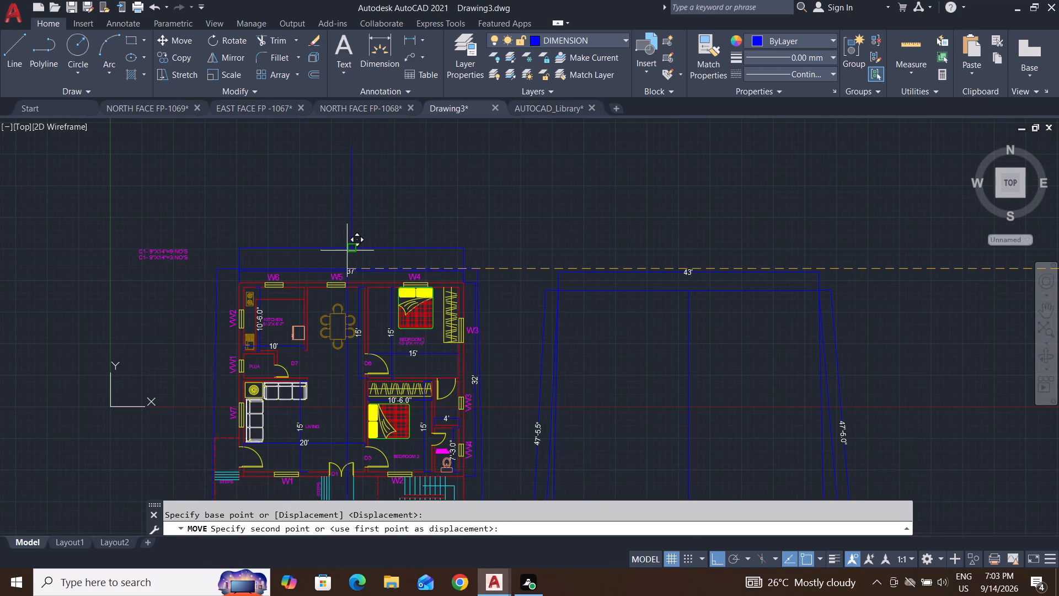
left_click(354, 251)
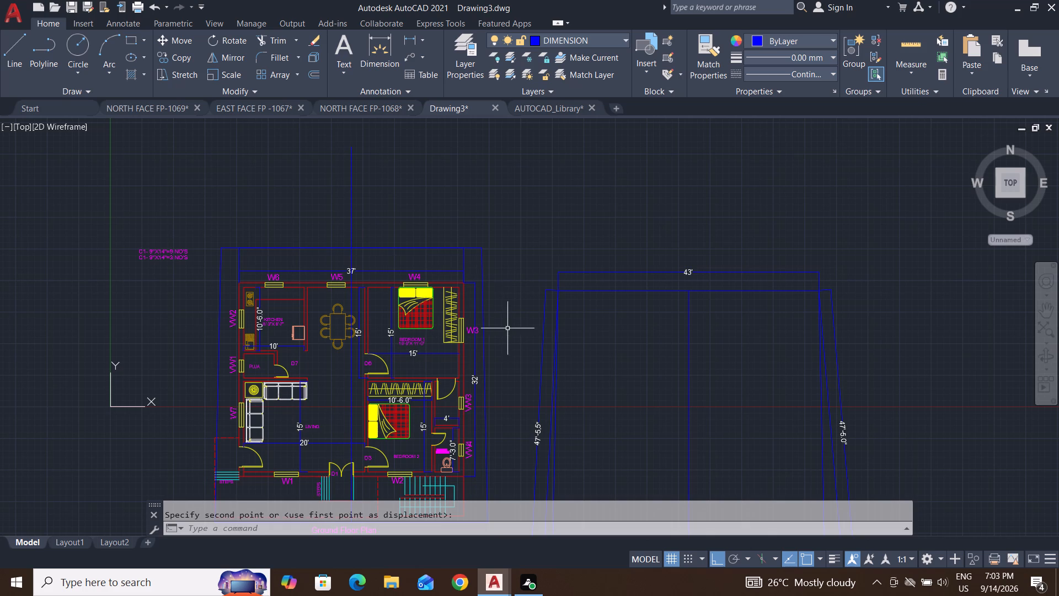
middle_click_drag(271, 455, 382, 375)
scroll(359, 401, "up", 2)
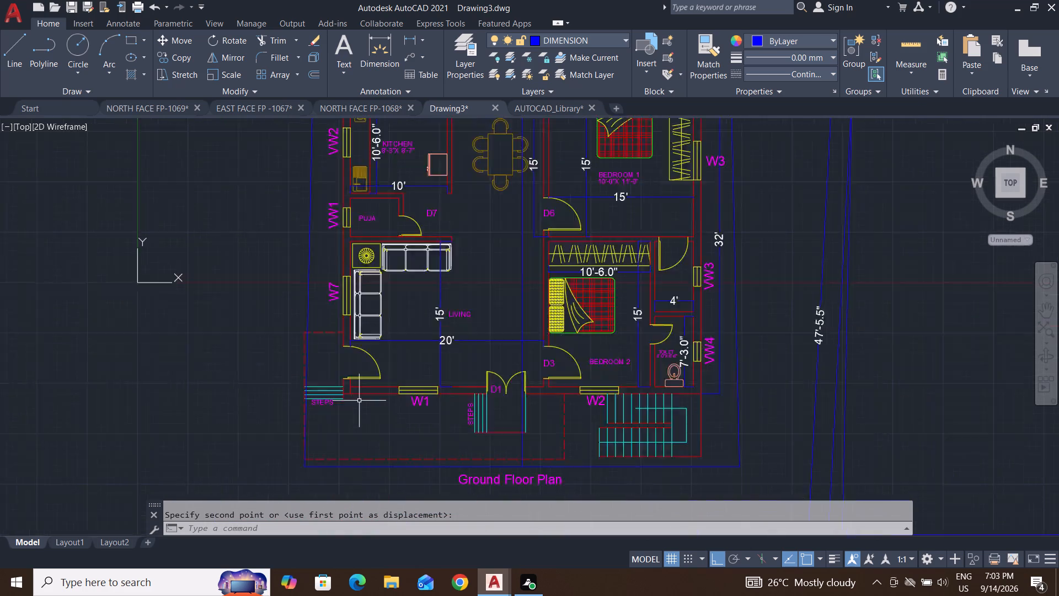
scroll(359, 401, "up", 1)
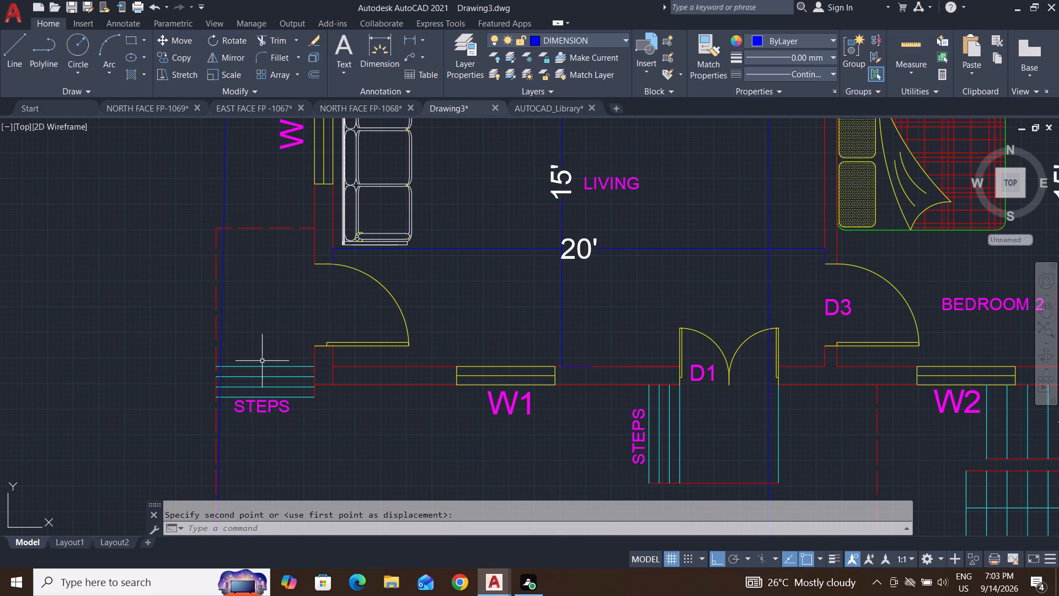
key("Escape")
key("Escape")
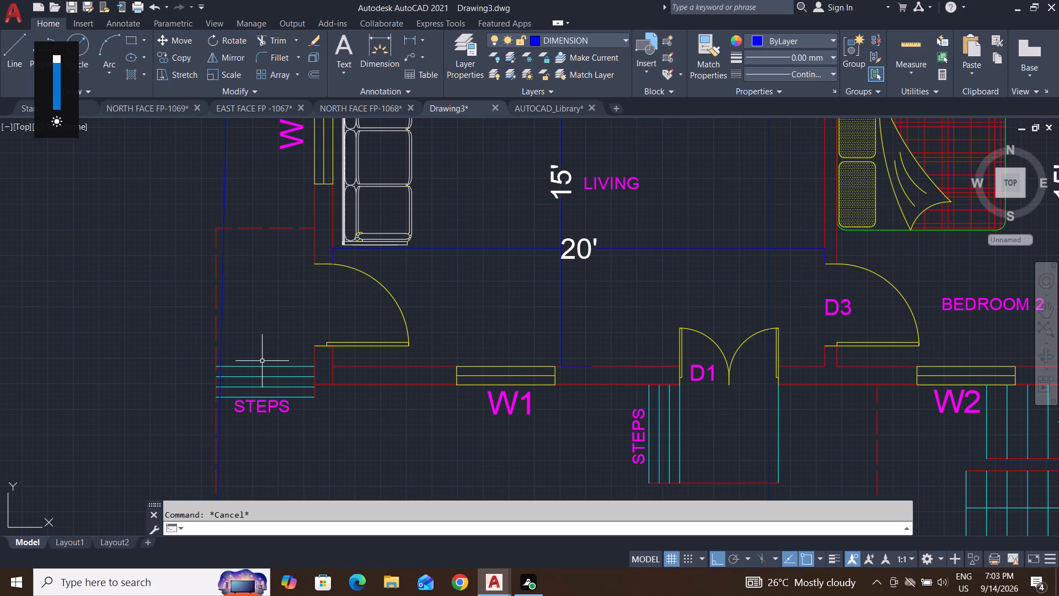
Measure the tread spacing of the west steps beside the living room with a linear dimension.
key("Escape")
key("Escape")
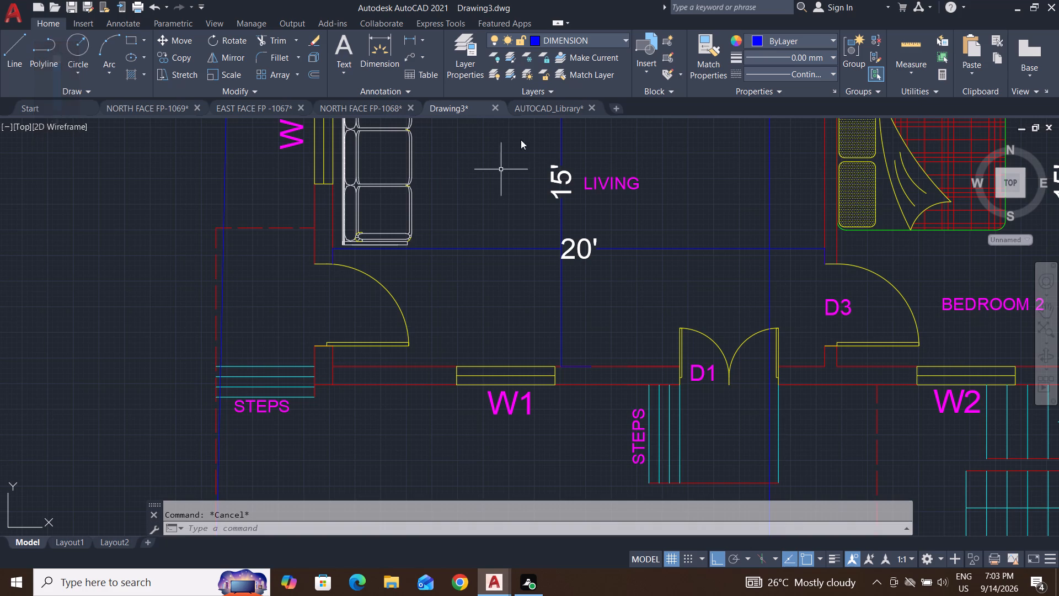
left_click(412, 44)
scroll(325, 365, "up", 1)
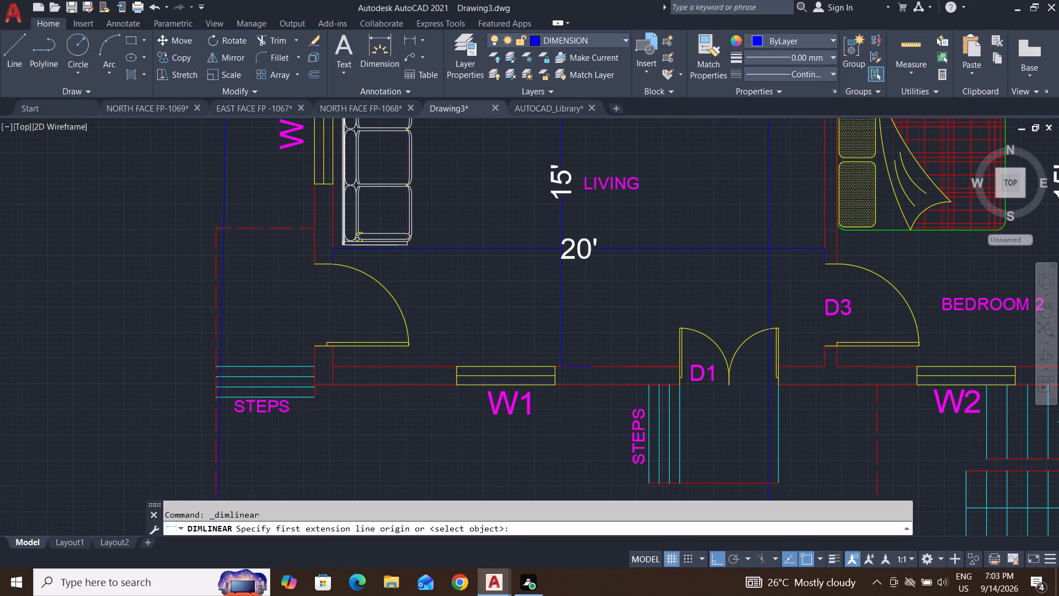
scroll(325, 364, "up", 2)
left_click(275, 420)
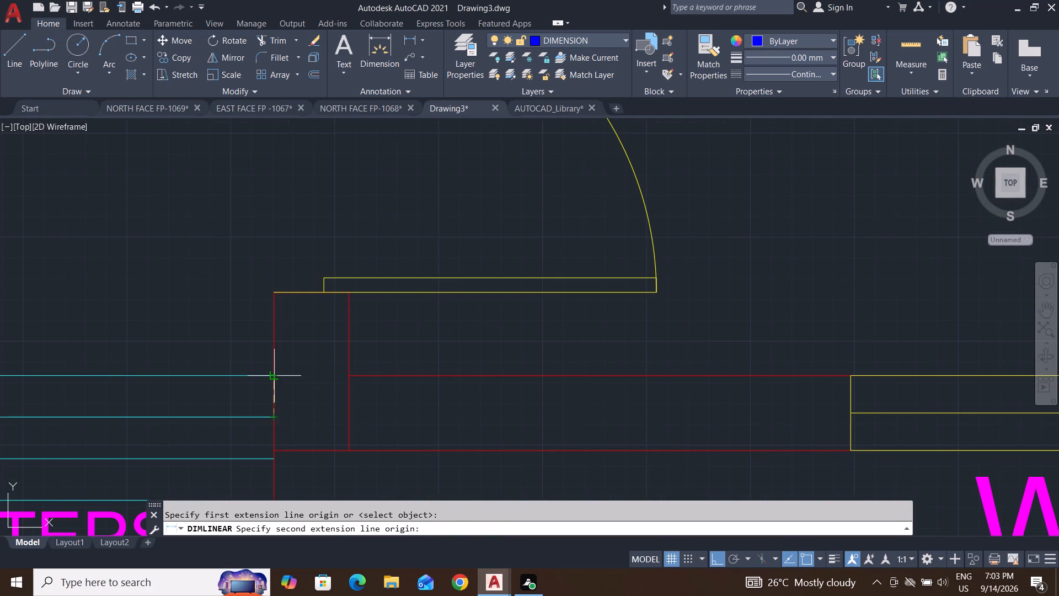
left_click(274, 378)
key("Escape")
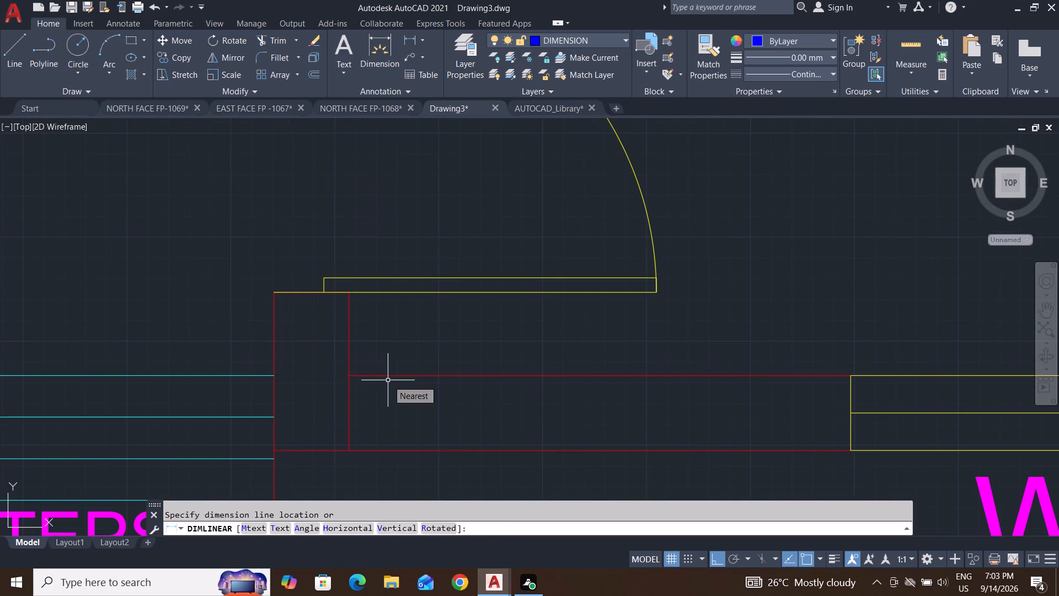
key("Escape")
key("Escape")
scroll(283, 278, "down", 3)
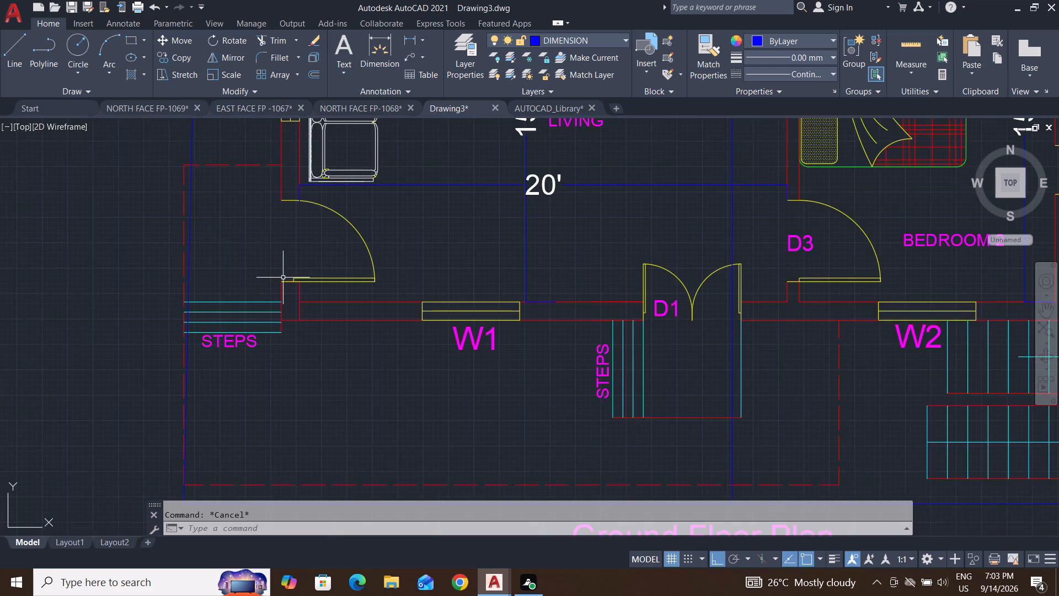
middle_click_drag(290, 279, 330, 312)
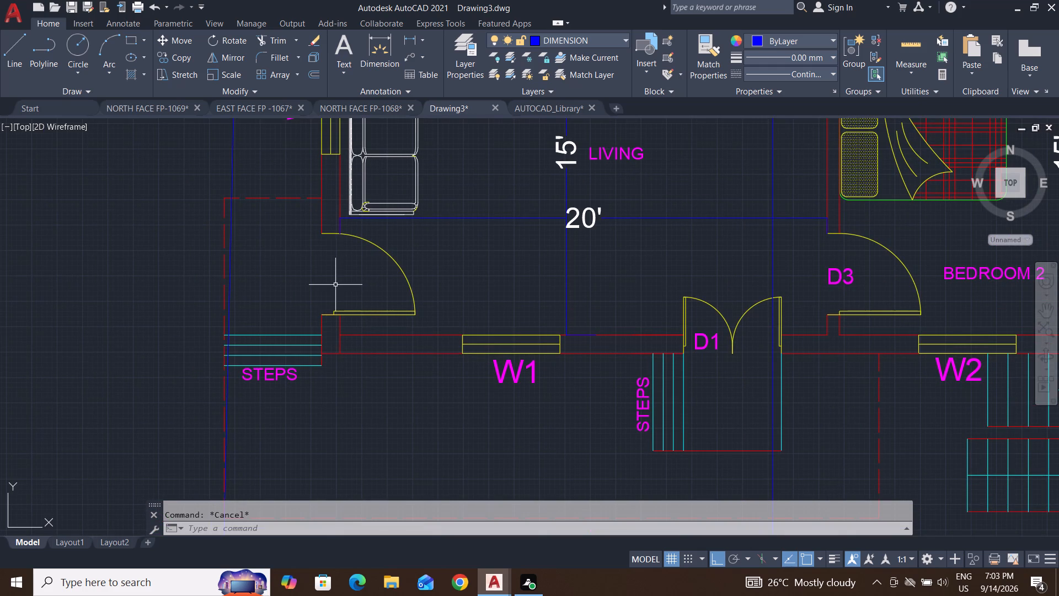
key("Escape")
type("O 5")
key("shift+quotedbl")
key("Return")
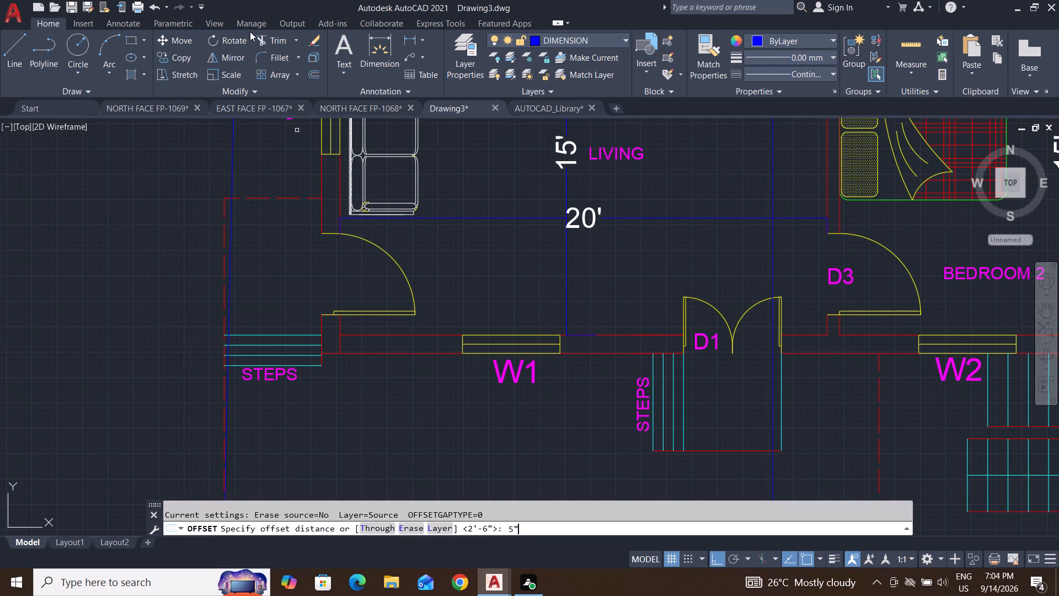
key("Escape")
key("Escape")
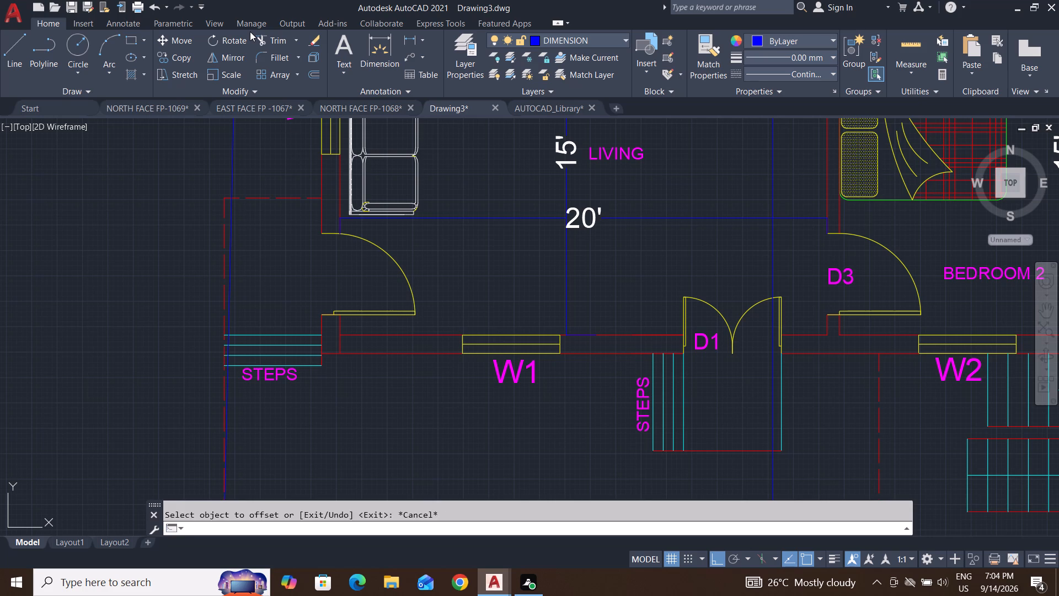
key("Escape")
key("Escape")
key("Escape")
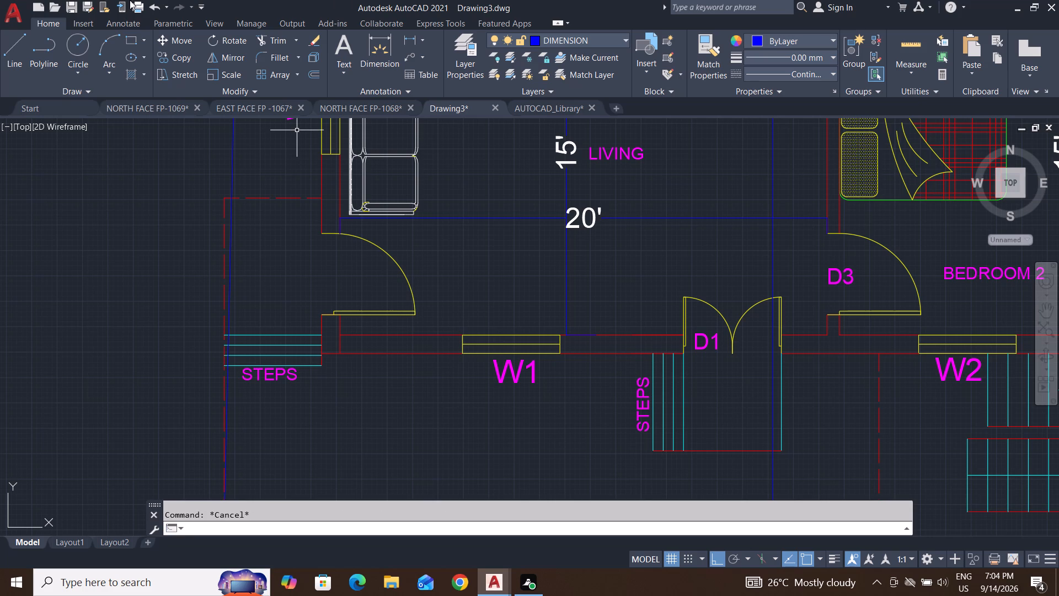
Draw a horizontal line from the north jamb of the living room's west door westward past the dashed boundary.
left_click(17, 50)
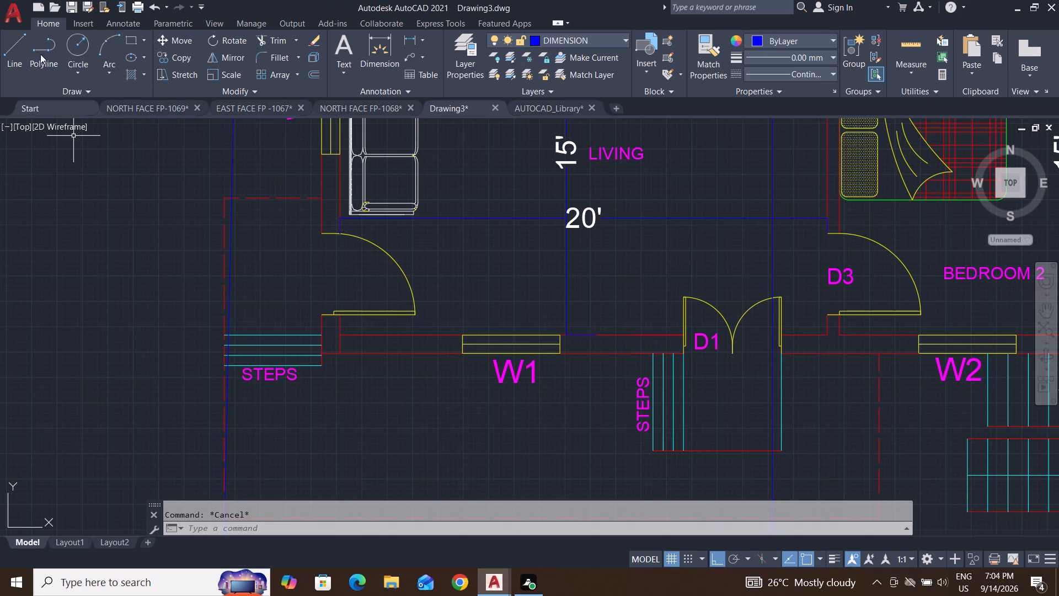
left_click(23, 46)
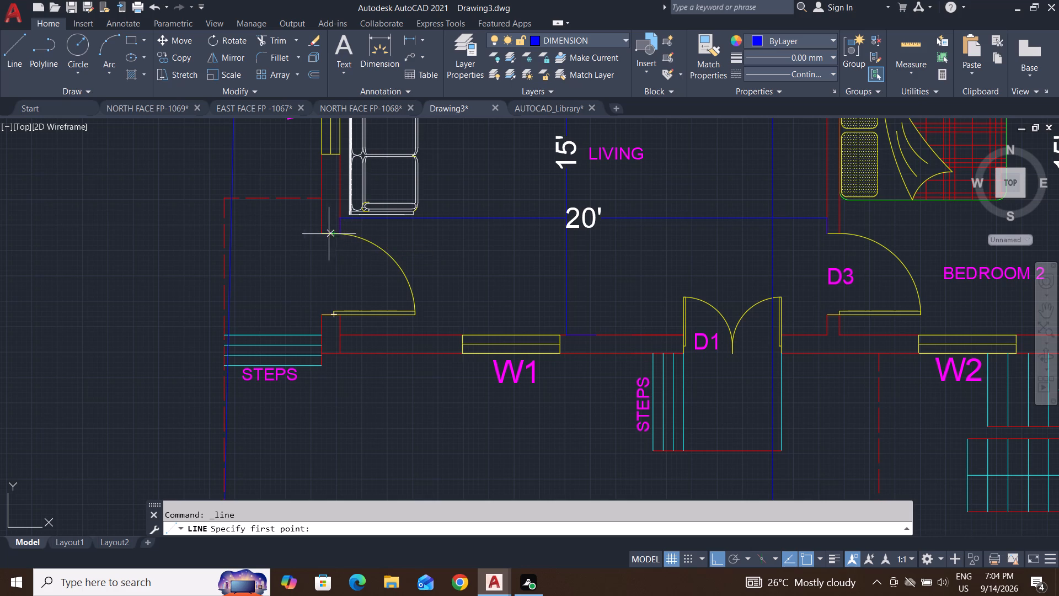
left_click(319, 235)
left_click(97, 241)
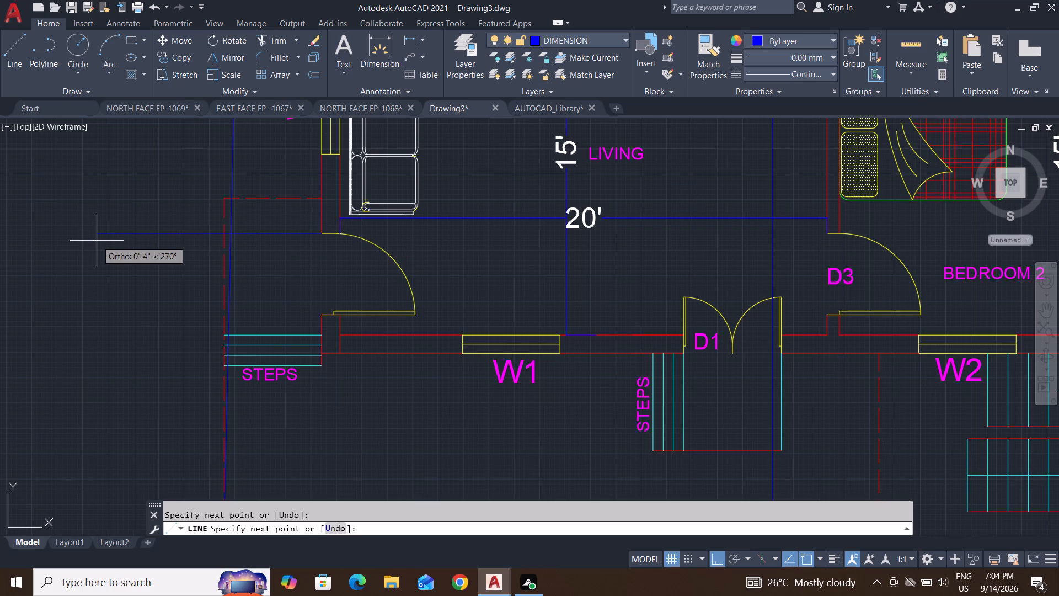
key("Escape")
key("Escape")
key("Escape")
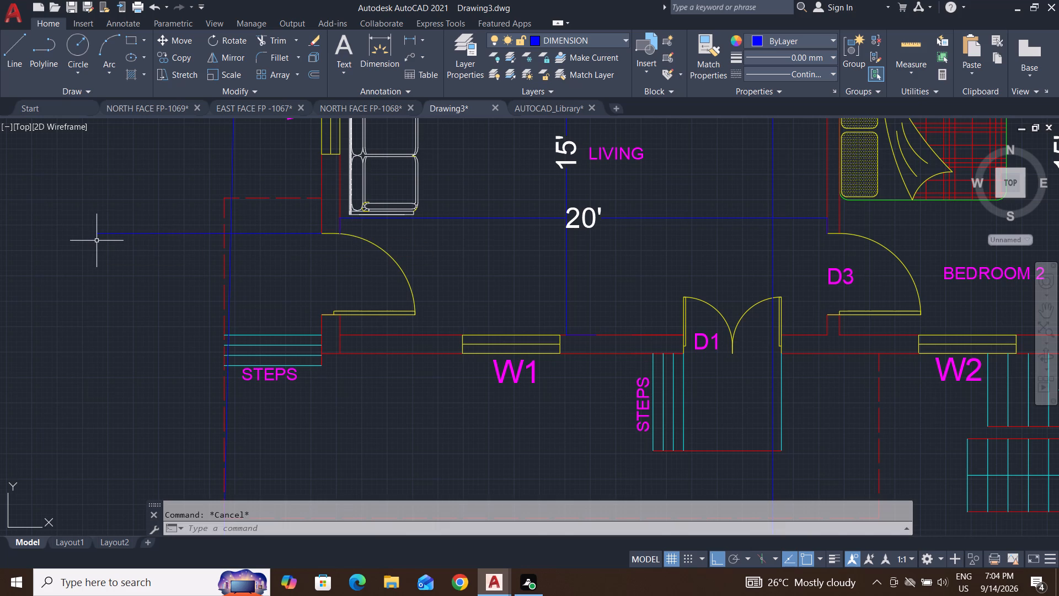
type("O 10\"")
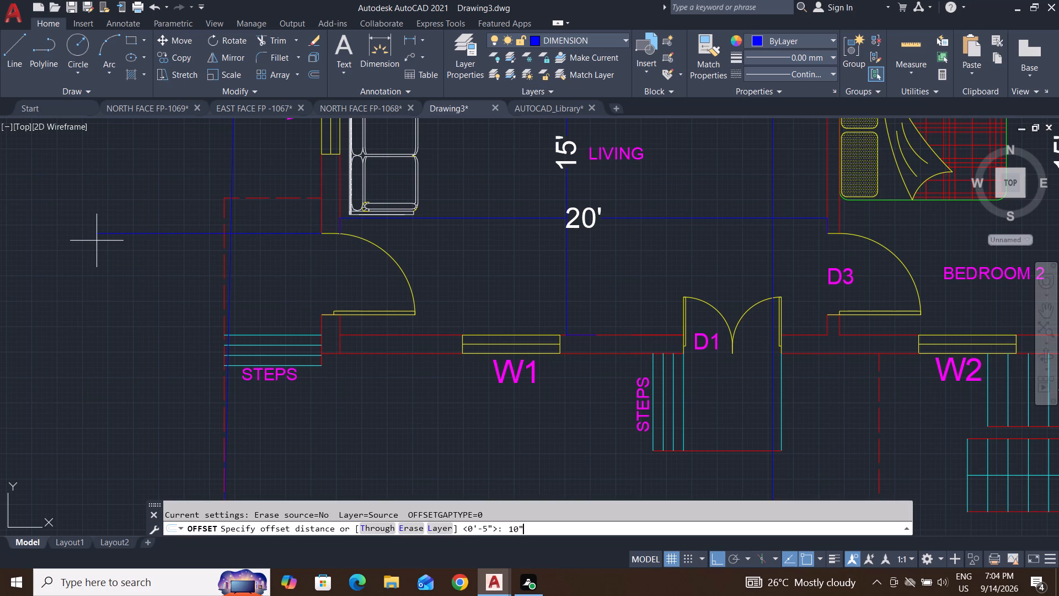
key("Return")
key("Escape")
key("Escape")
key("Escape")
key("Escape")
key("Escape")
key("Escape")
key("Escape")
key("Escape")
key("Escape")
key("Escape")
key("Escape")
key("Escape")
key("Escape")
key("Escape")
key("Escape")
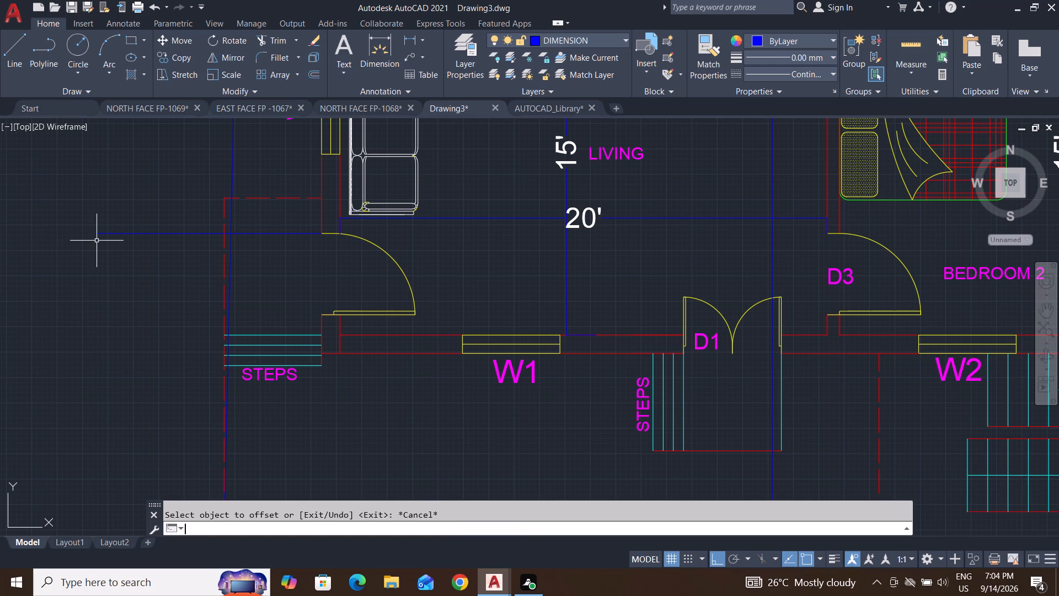
Offset the new line at the west door northward twice in succession, 5" each time.
type("O")
key("space")
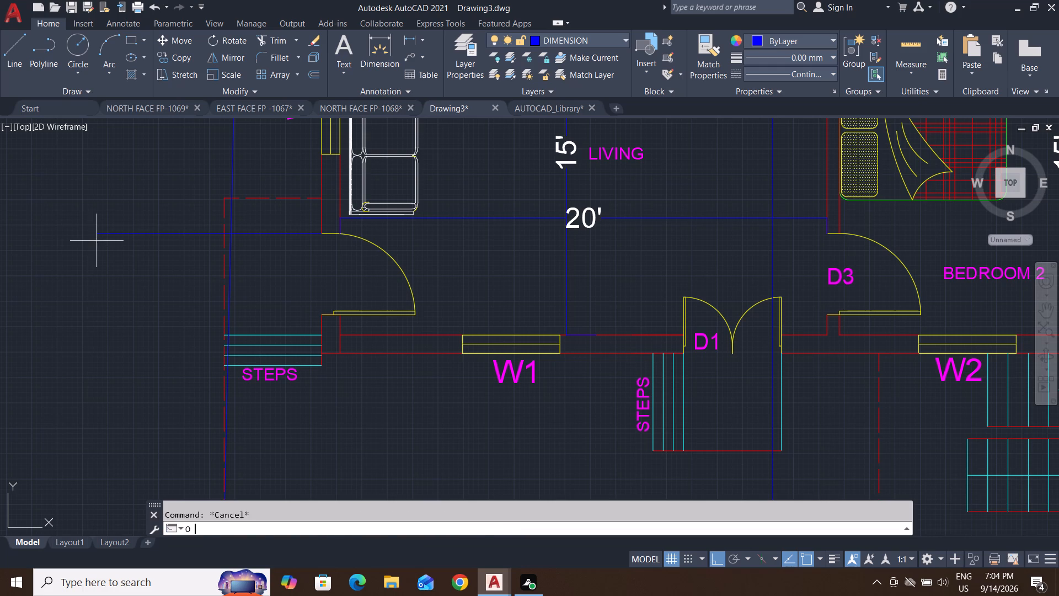
type("5\"")
key("Return")
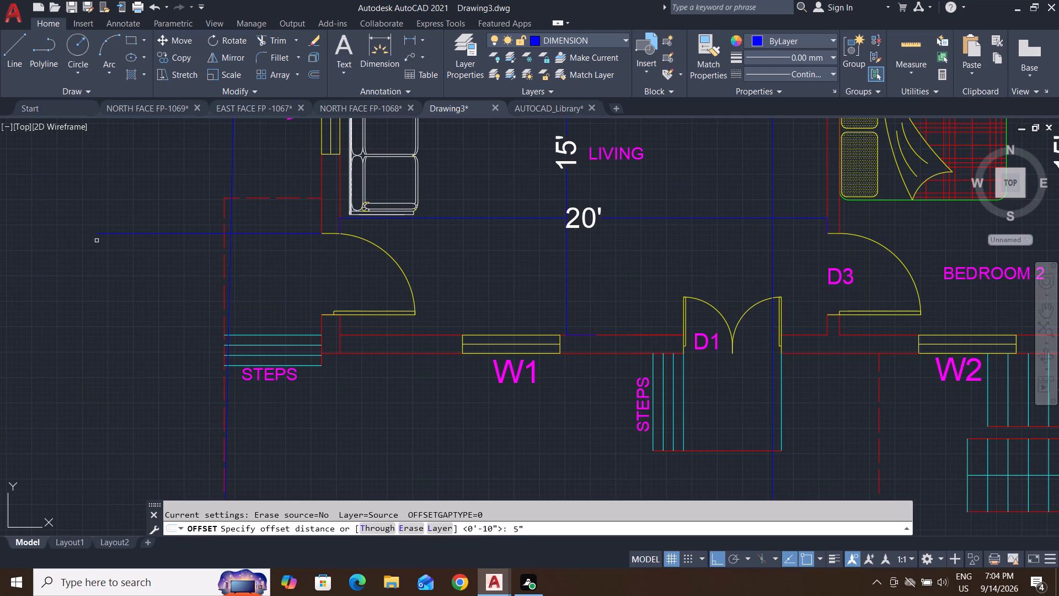
left_click(290, 233)
left_click(287, 215)
left_click(291, 223)
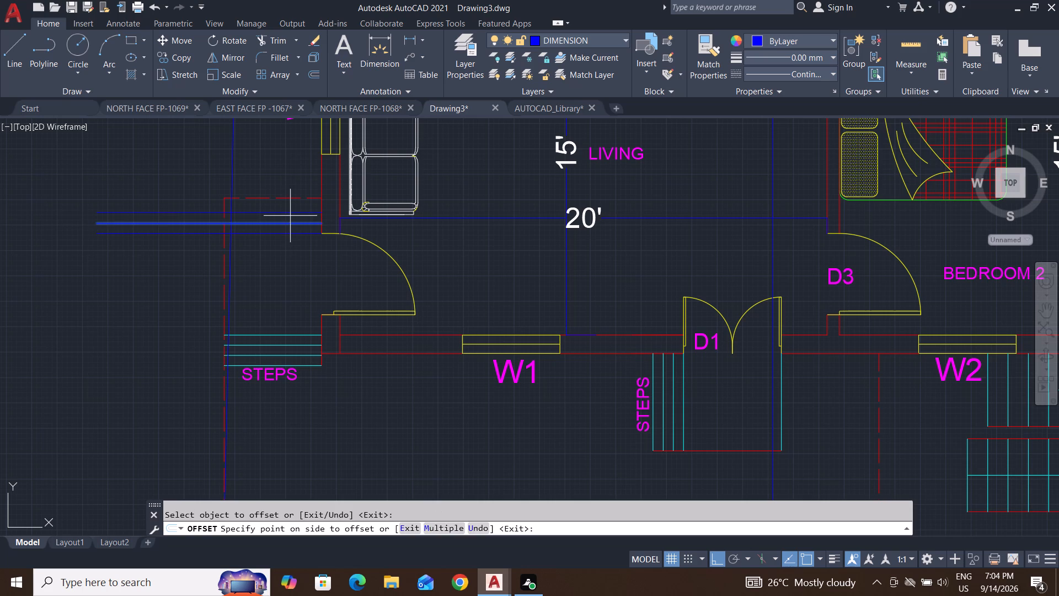
left_click(290, 216)
key("Escape")
key("Escape")
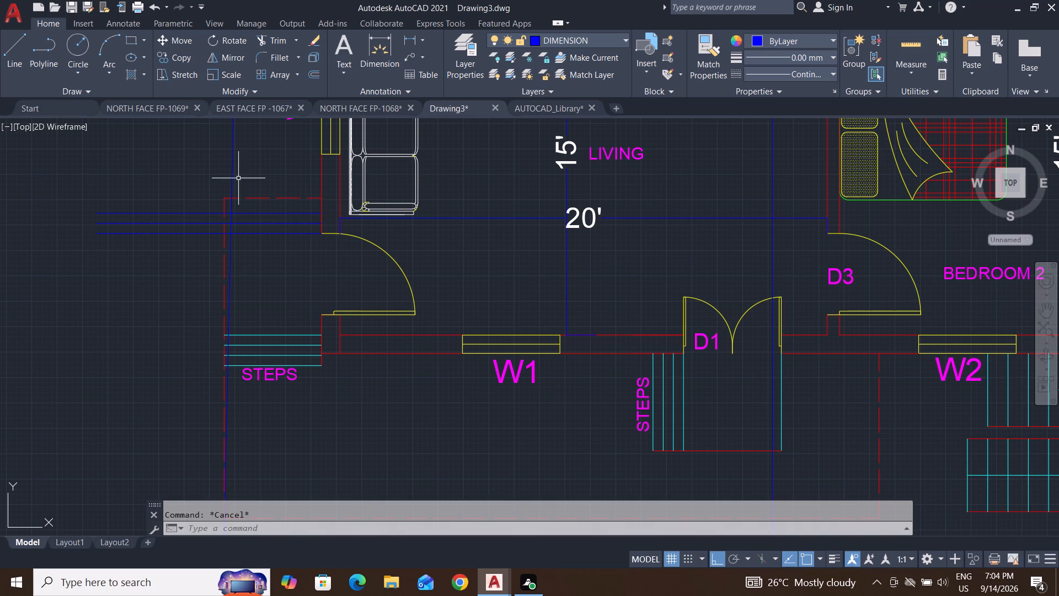
Trim the parts of the three step lines that extend west of the dashed red line.
type("TR")
key("Return")
key("Return")
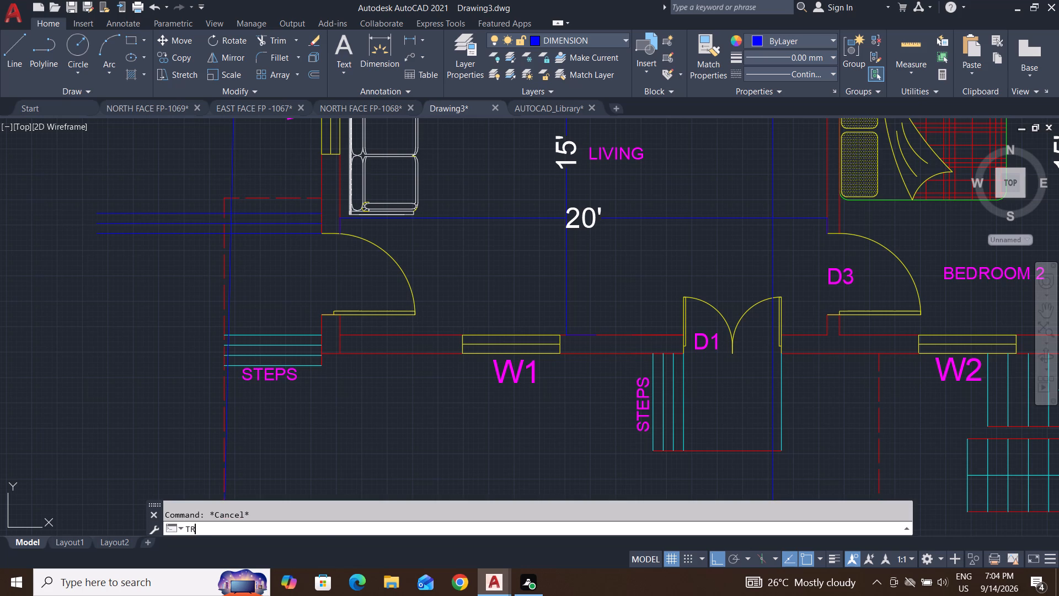
left_click(164, 174)
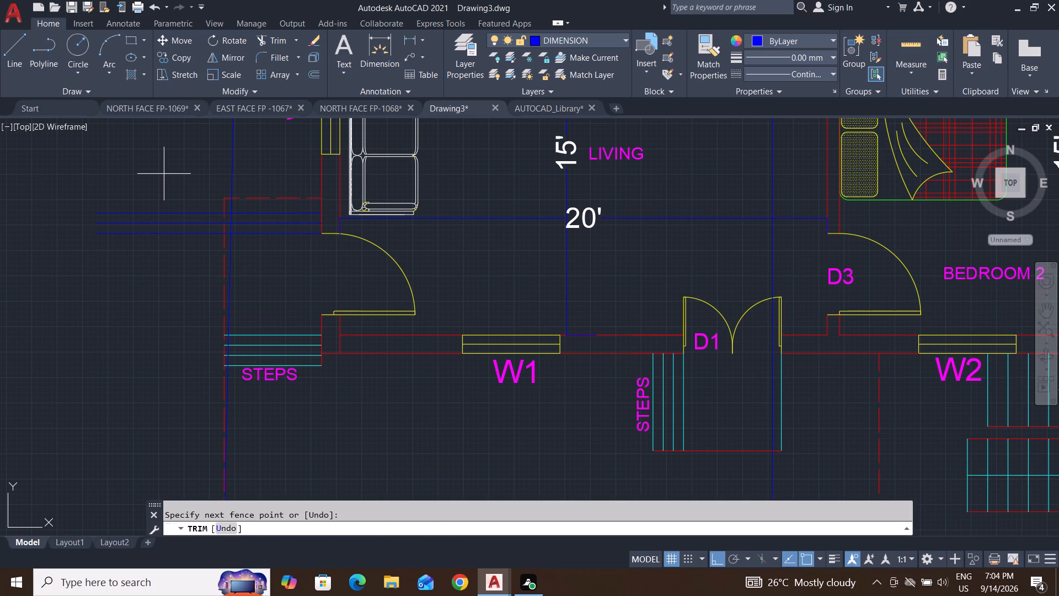
left_click(146, 356)
key("Escape")
key("Escape")
key("Escape")
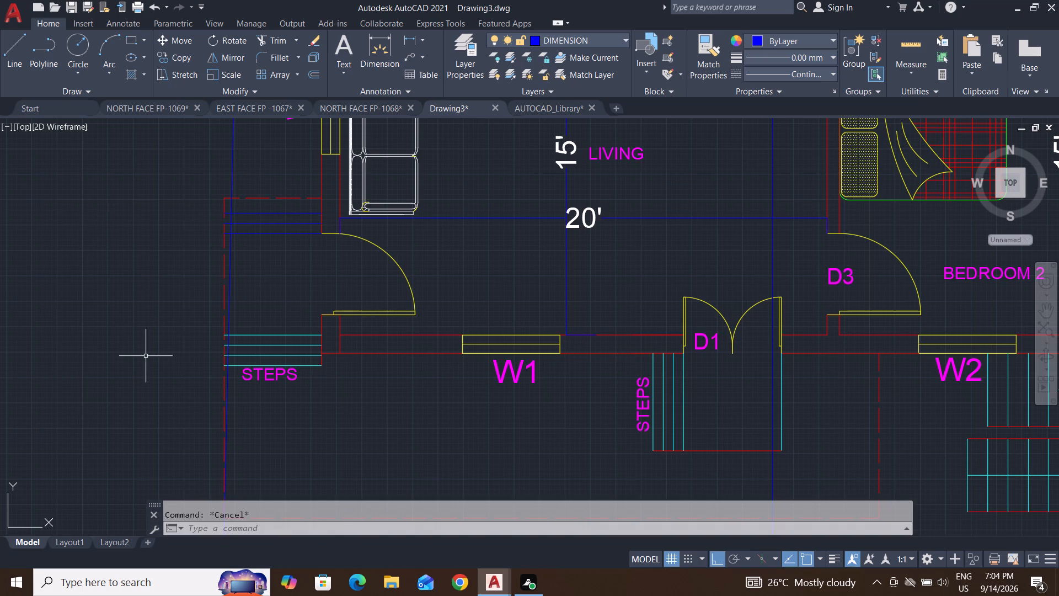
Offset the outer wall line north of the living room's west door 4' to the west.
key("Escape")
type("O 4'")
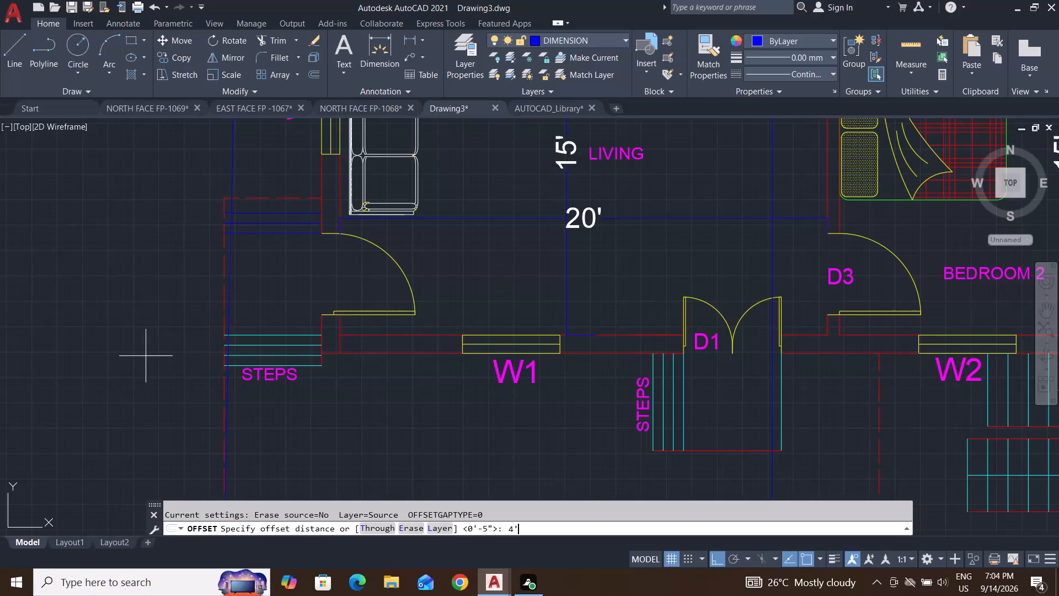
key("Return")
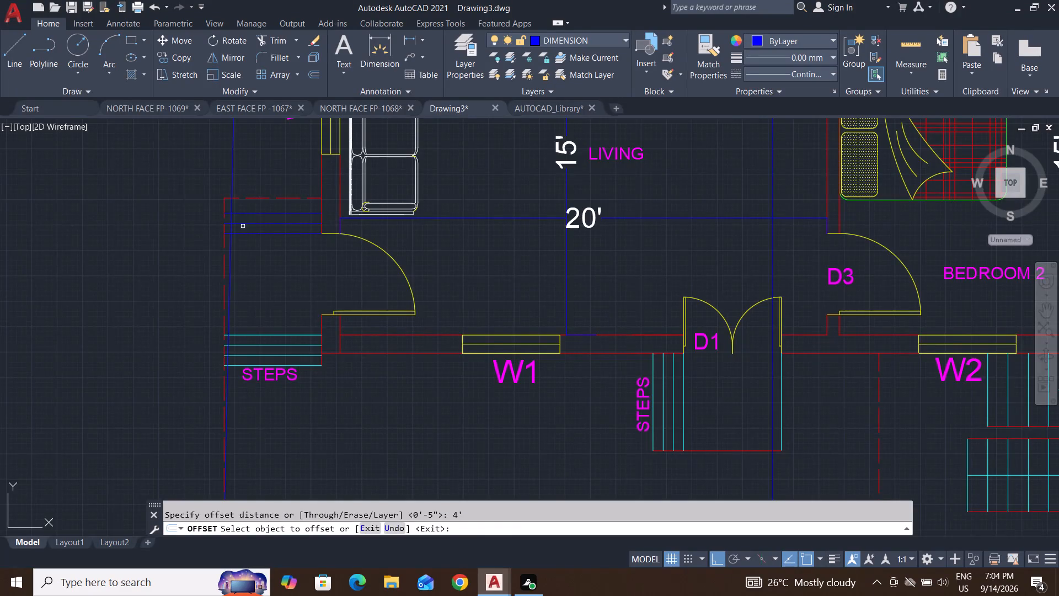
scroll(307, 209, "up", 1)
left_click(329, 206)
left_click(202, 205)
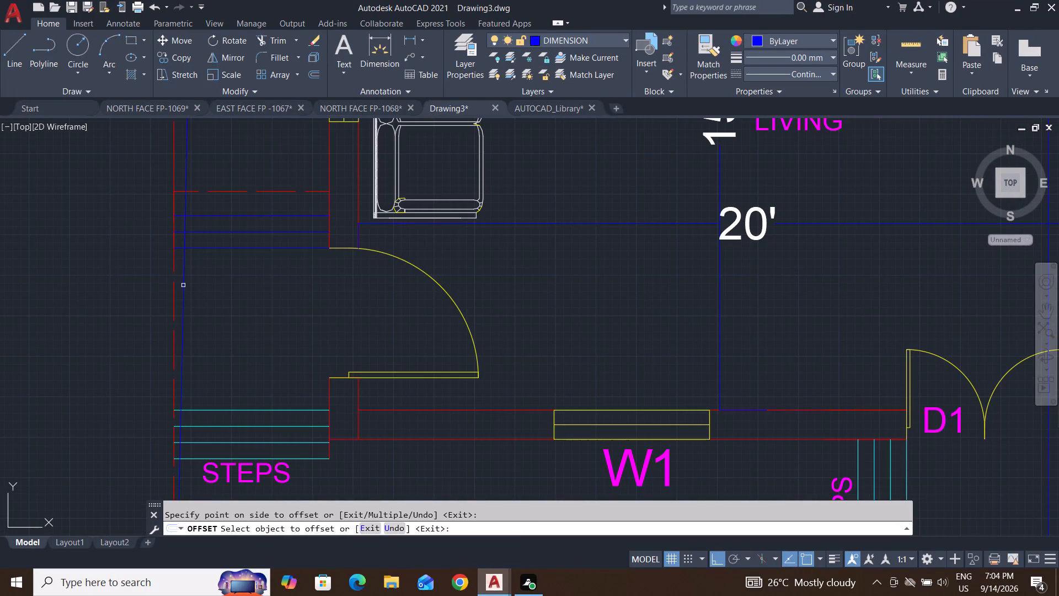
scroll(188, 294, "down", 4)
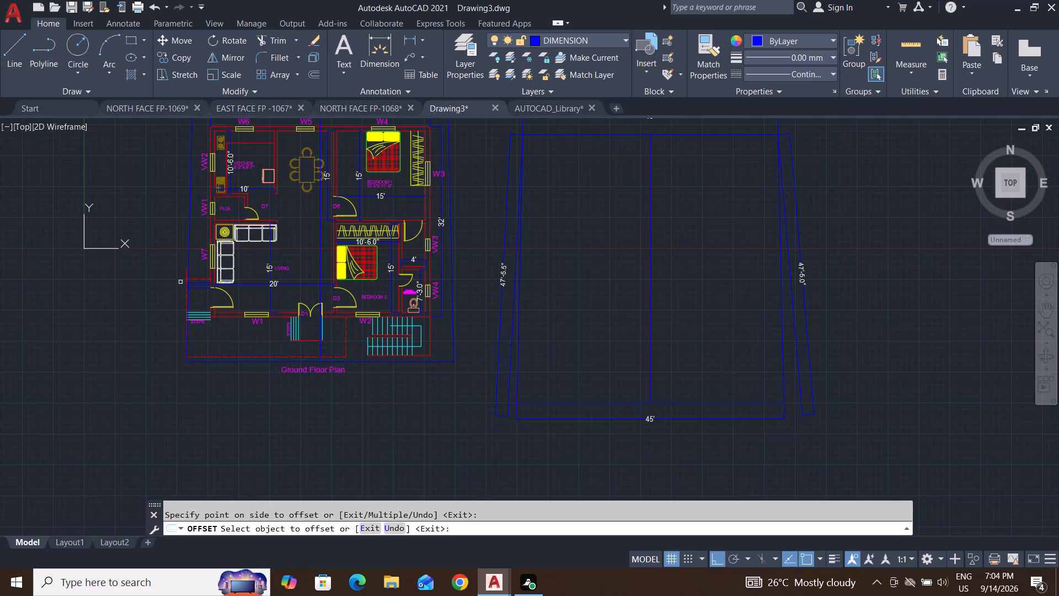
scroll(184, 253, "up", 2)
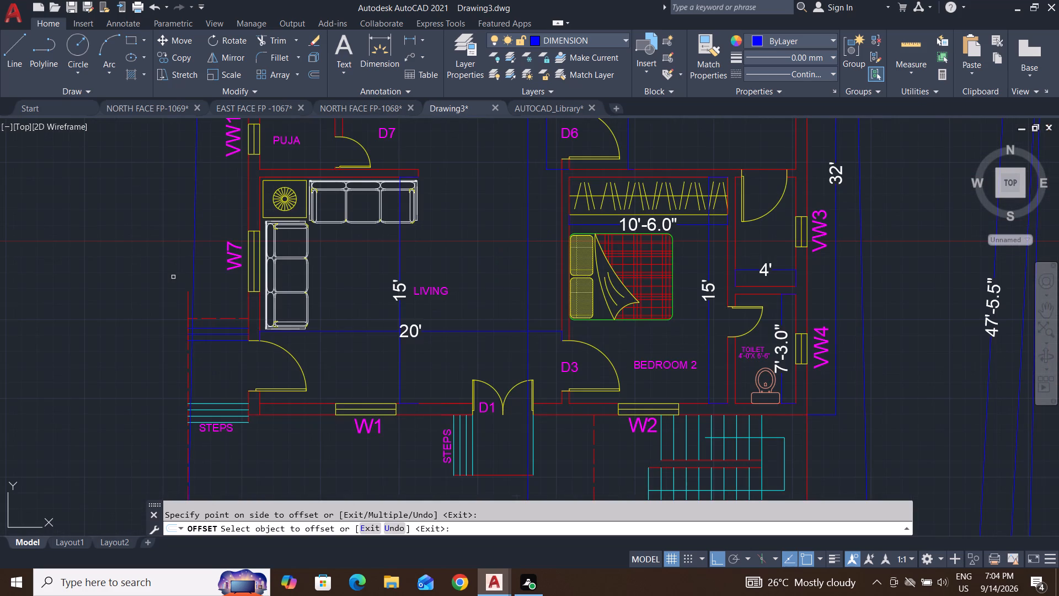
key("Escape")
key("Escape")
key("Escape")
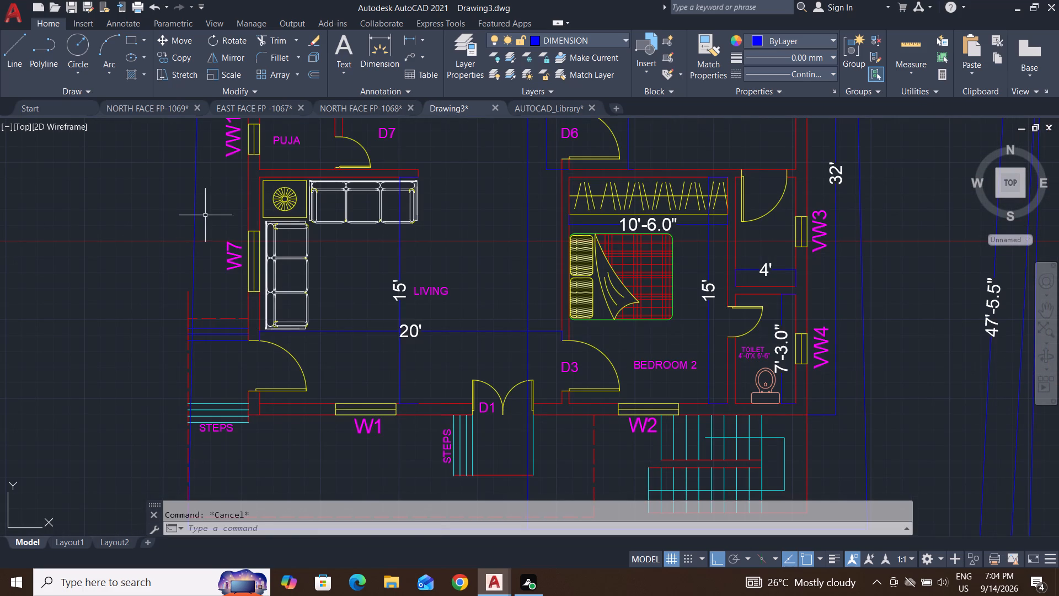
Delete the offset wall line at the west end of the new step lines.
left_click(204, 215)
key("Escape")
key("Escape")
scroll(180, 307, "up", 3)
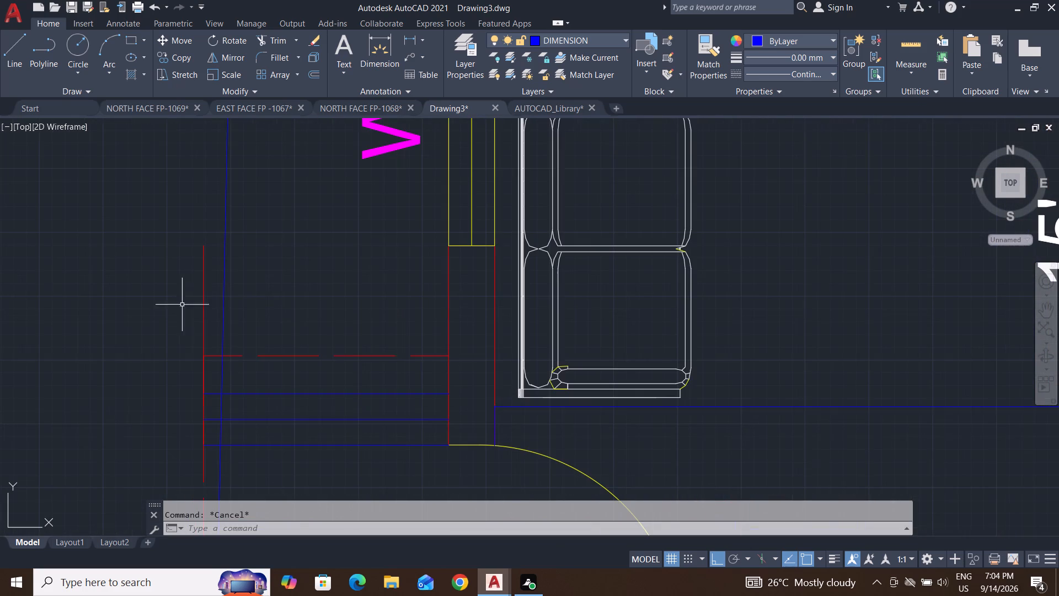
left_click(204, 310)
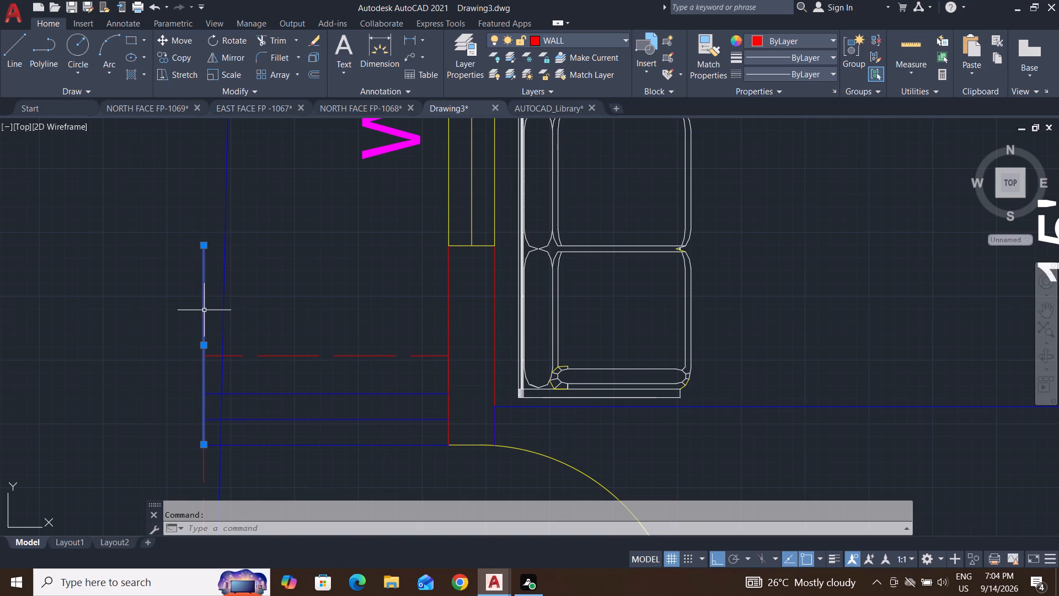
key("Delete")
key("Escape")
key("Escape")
Move the four plot outline lines around the ground floor plan west until the west side meets the west end of the northernmost new step line.
left_click(275, 183)
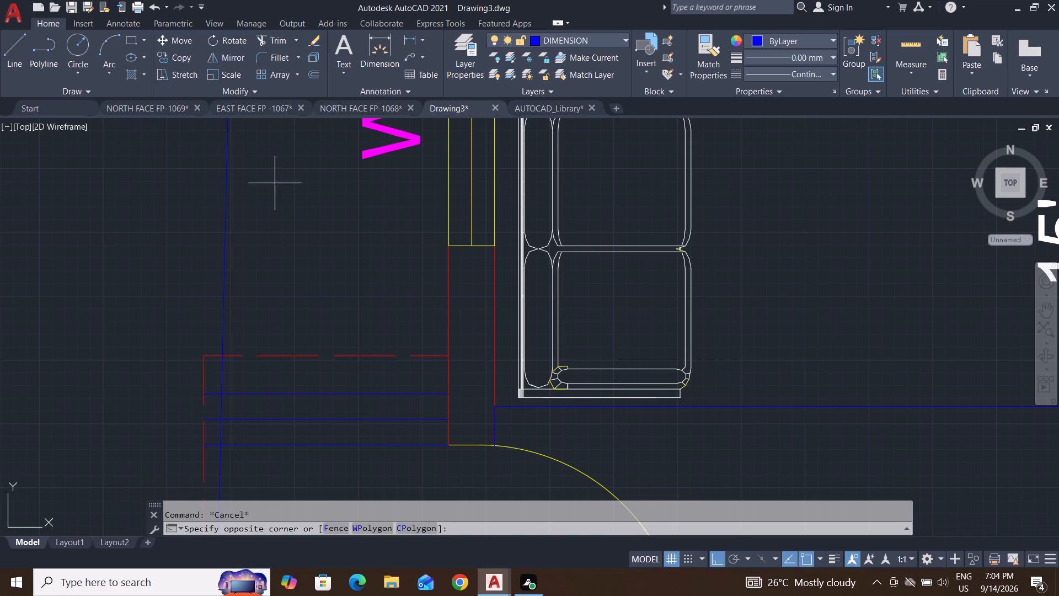
left_click(125, 276)
scroll(208, 352, "down", 5)
scroll(256, 395, "down", 3)
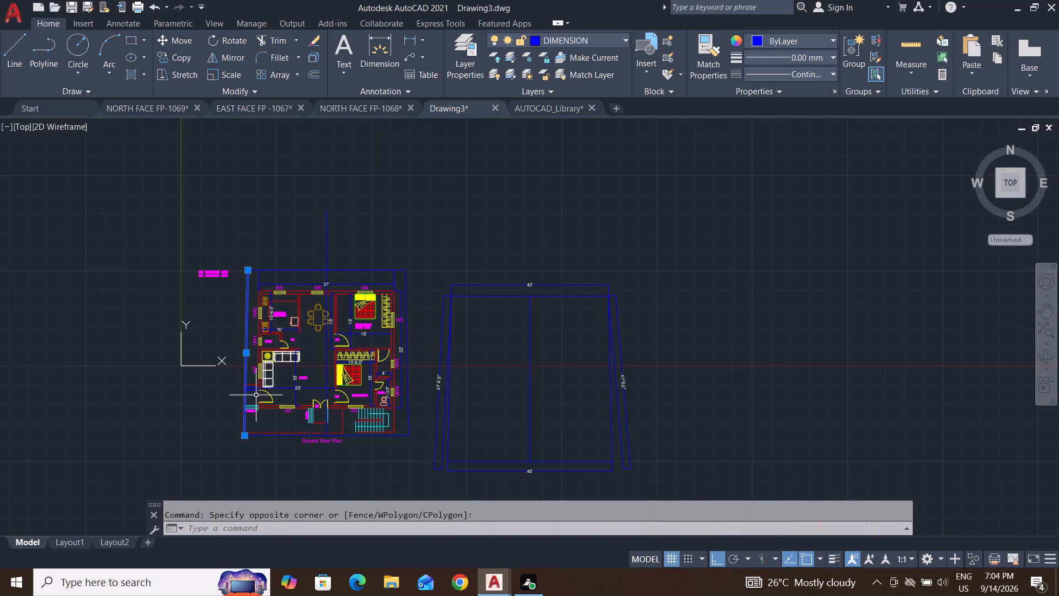
scroll(302, 276, "up", 3)
left_click(696, 236)
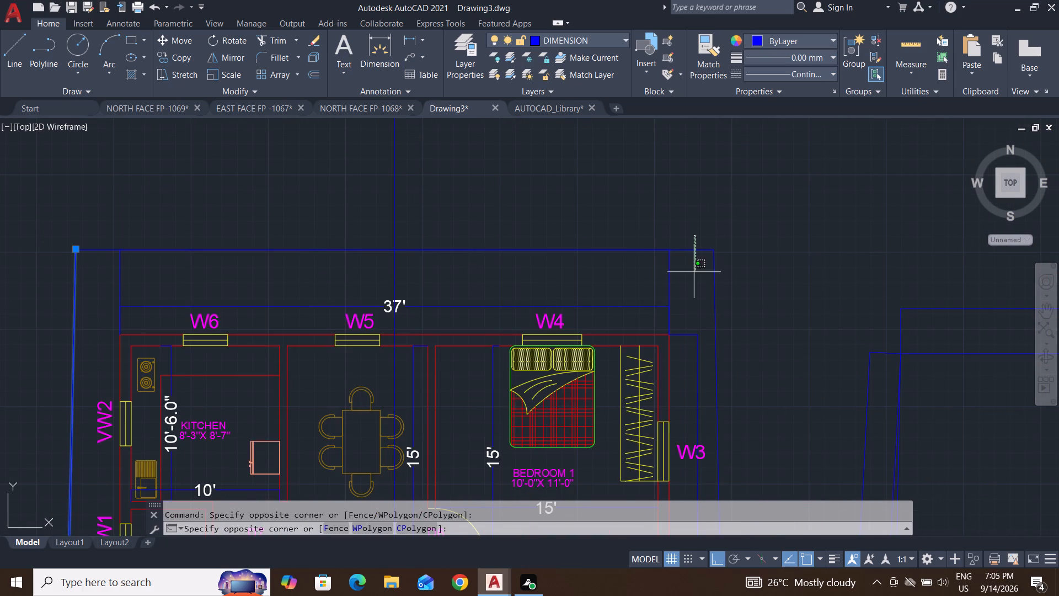
left_click(694, 272)
left_click(744, 278)
left_click(708, 297)
scroll(708, 297, "down", 1)
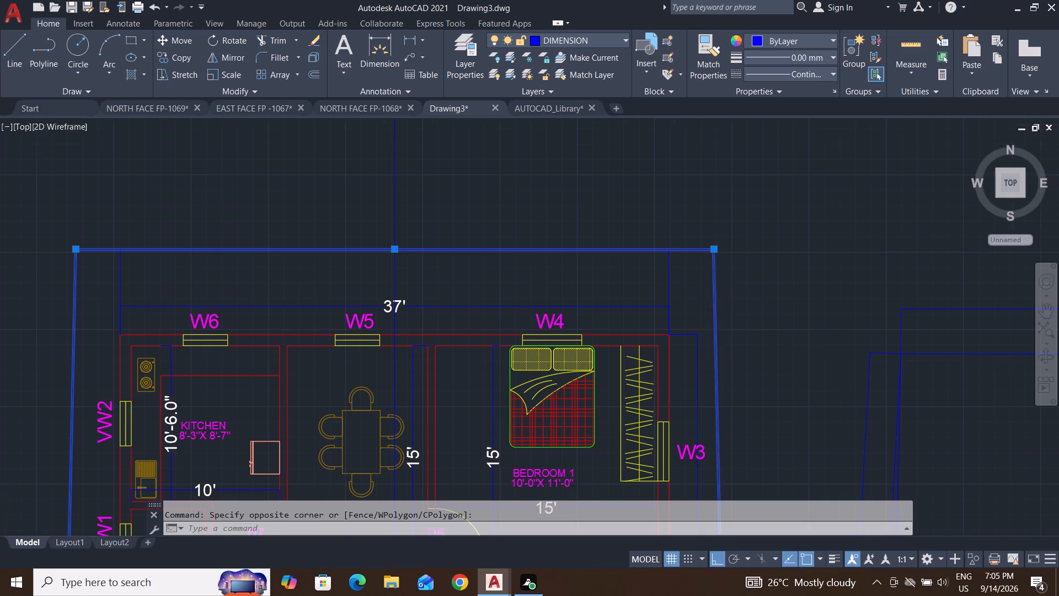
scroll(708, 297, "down", 4)
middle_click_drag(699, 339, 653, 270)
scroll(642, 312, "up", 3)
scroll(649, 365, "up", 2)
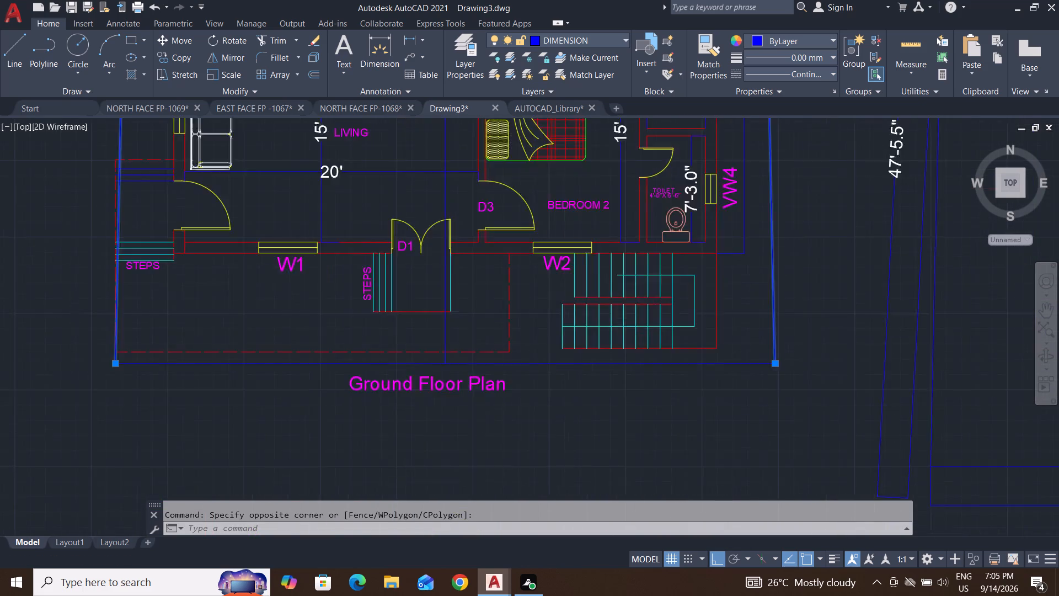
left_click(668, 353)
left_click(625, 426)
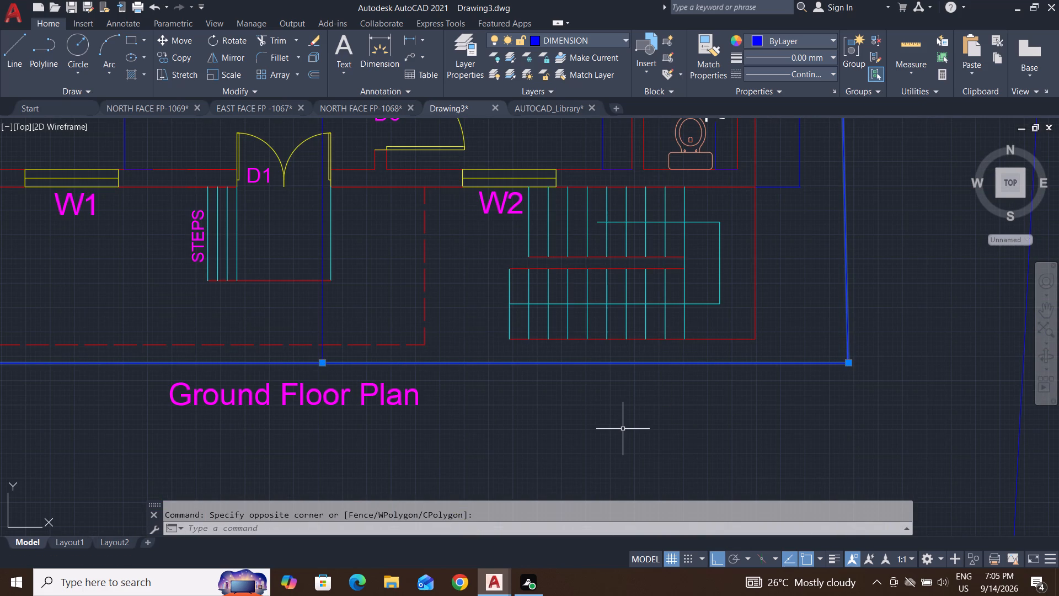
key("m")
key("Return")
scroll(627, 434, "down", 3)
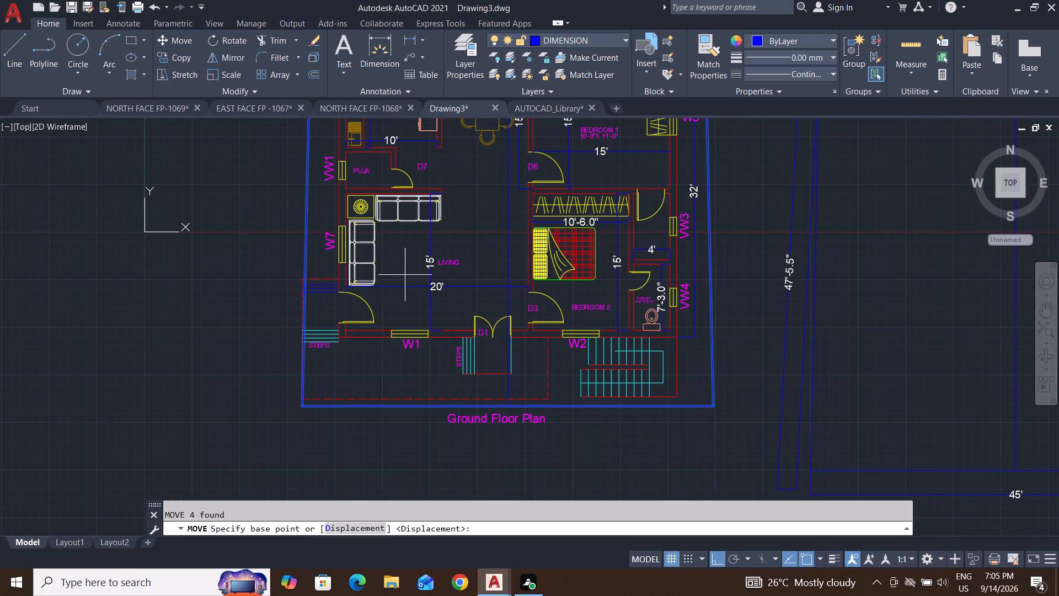
middle_click_drag(400, 281, 519, 324)
scroll(447, 333, "up", 3)
scroll(330, 327, "up", 3)
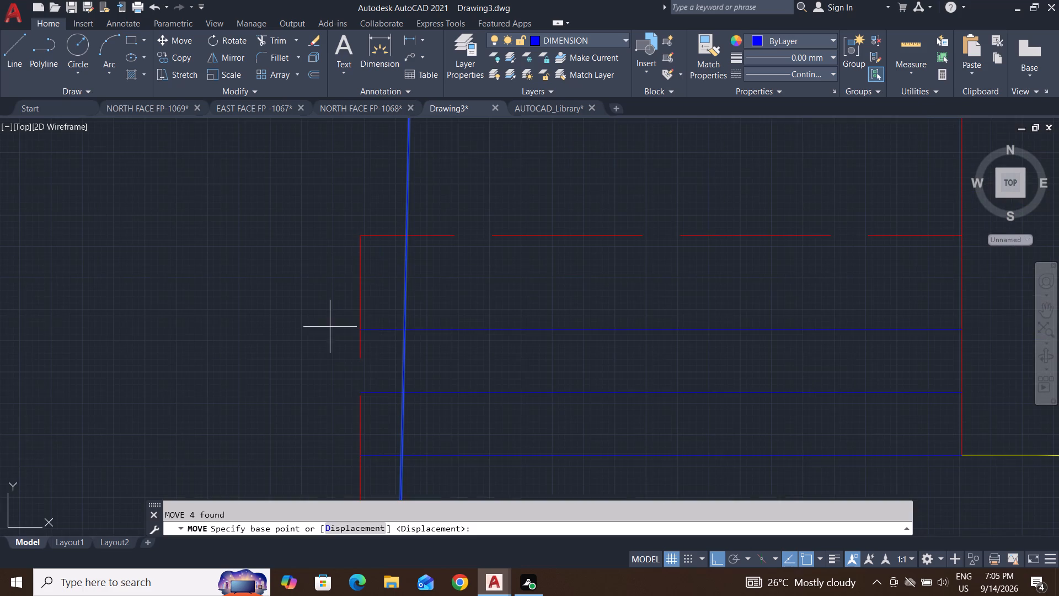
left_click(405, 328)
left_click(361, 329)
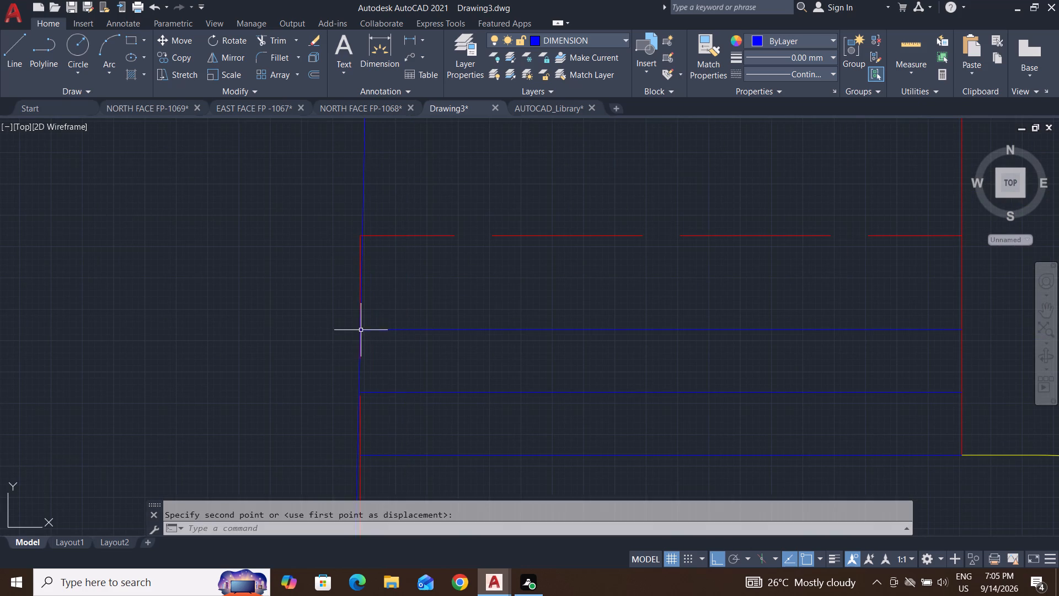
scroll(370, 333, "down", 5)
key("Escape")
key("Escape")
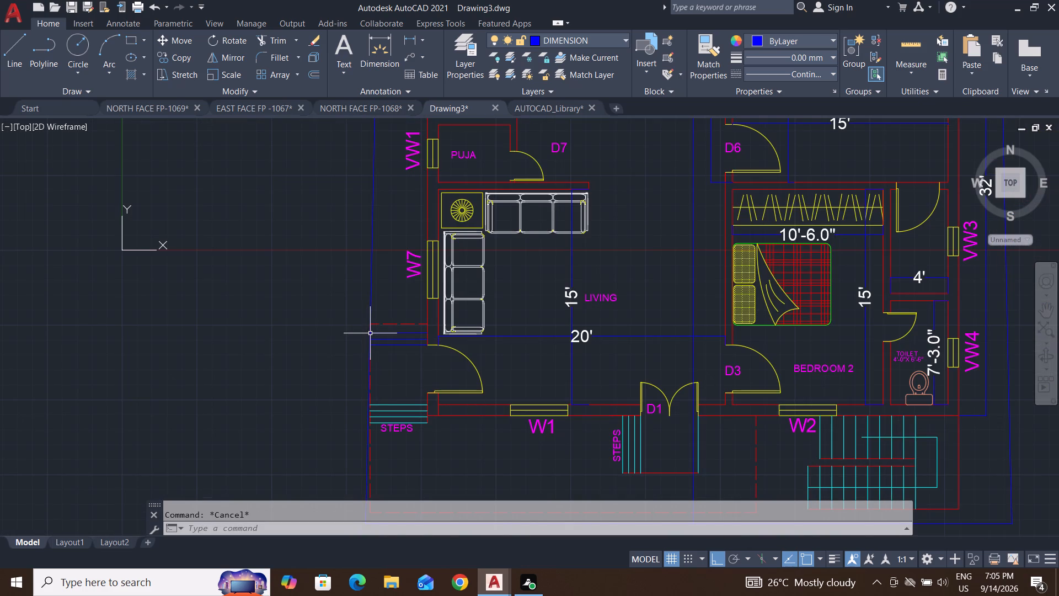
scroll(547, 365, "down", 4)
scroll(572, 340, "up", 3)
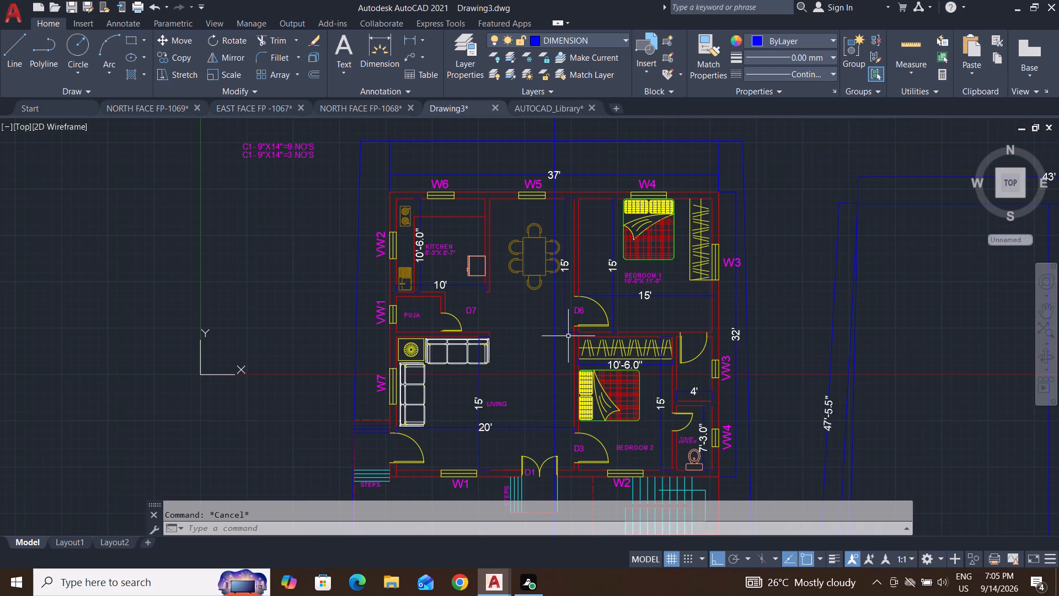
Delete the vertical centre line running through the plan and the two short vertical setback lines at the building's north corners.
left_click(553, 350)
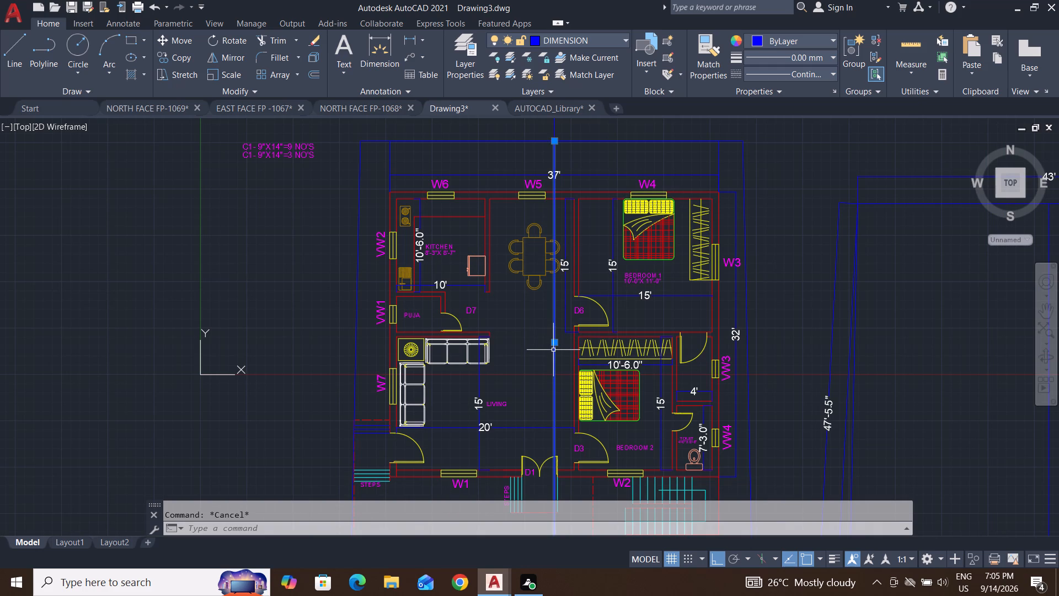
key("Delete")
scroll(516, 324, "down", 2)
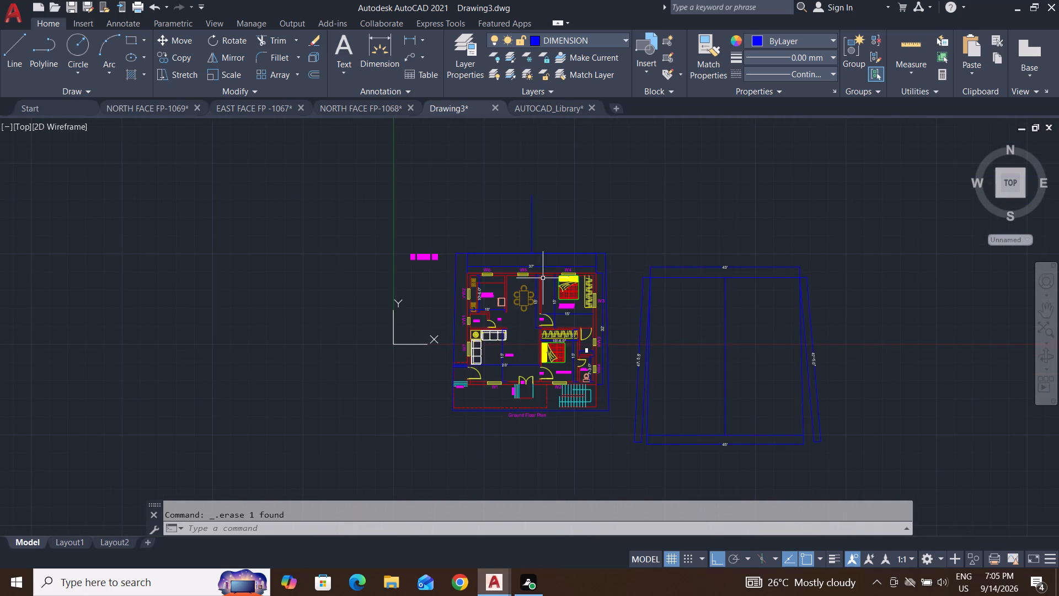
scroll(538, 262, "up", 3)
left_click(686, 258)
left_click(654, 258)
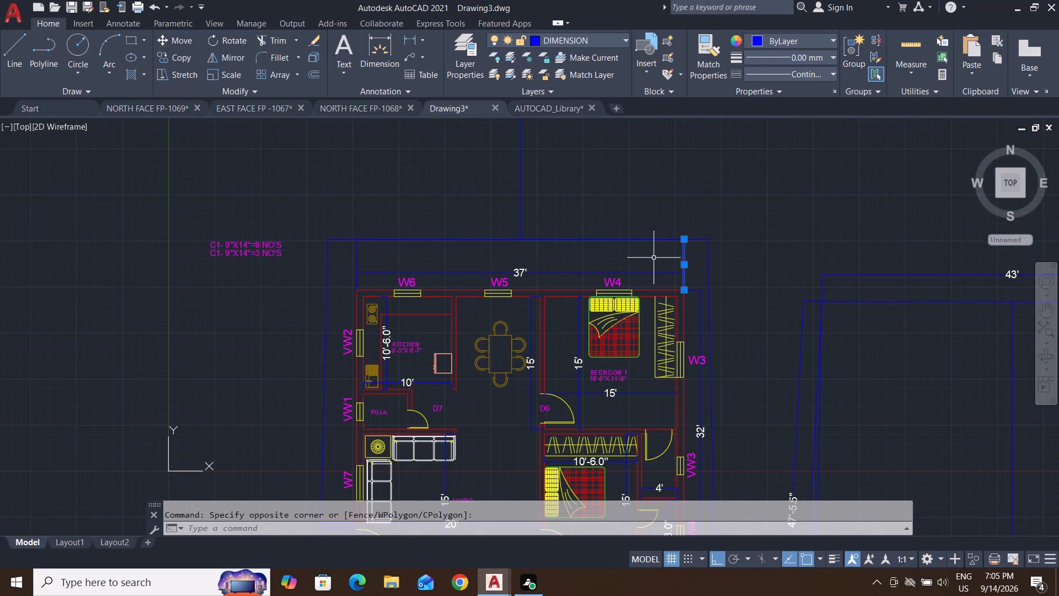
key("Delete")
left_click(382, 255)
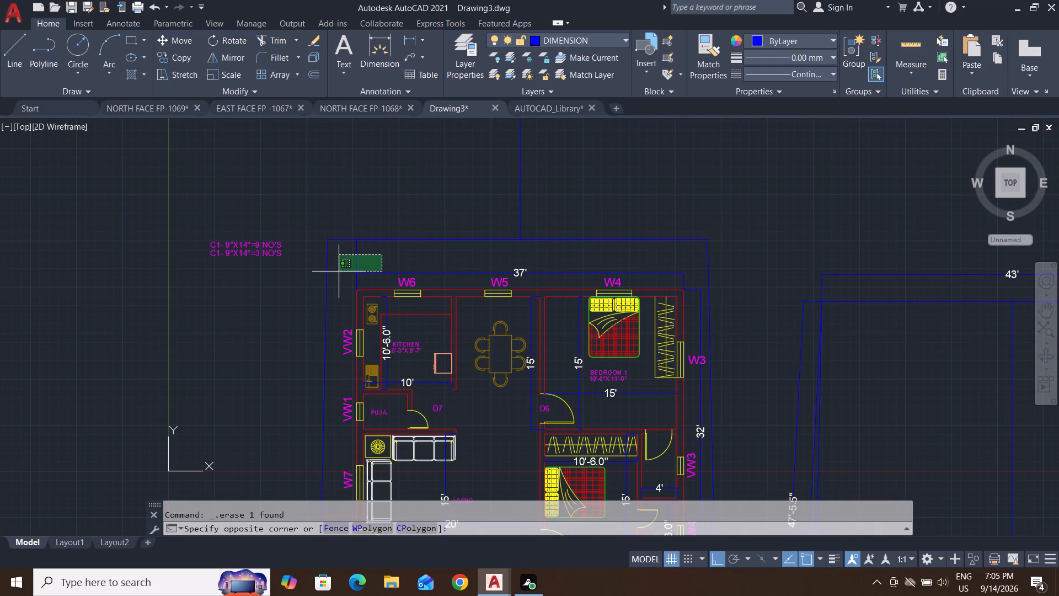
left_click(340, 272)
key("Delete")
Delete the overlapping line along the plot outline's north side and the vertical line extending north from it.
scroll(359, 244, "up", 3)
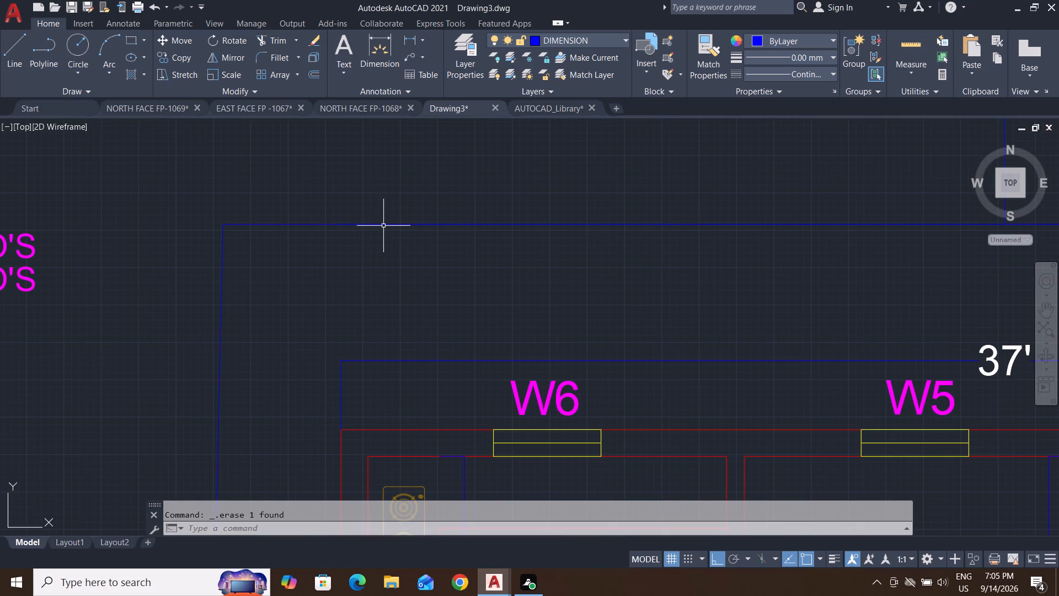
left_click(383, 226)
key("Delete")
scroll(369, 291, "down", 4)
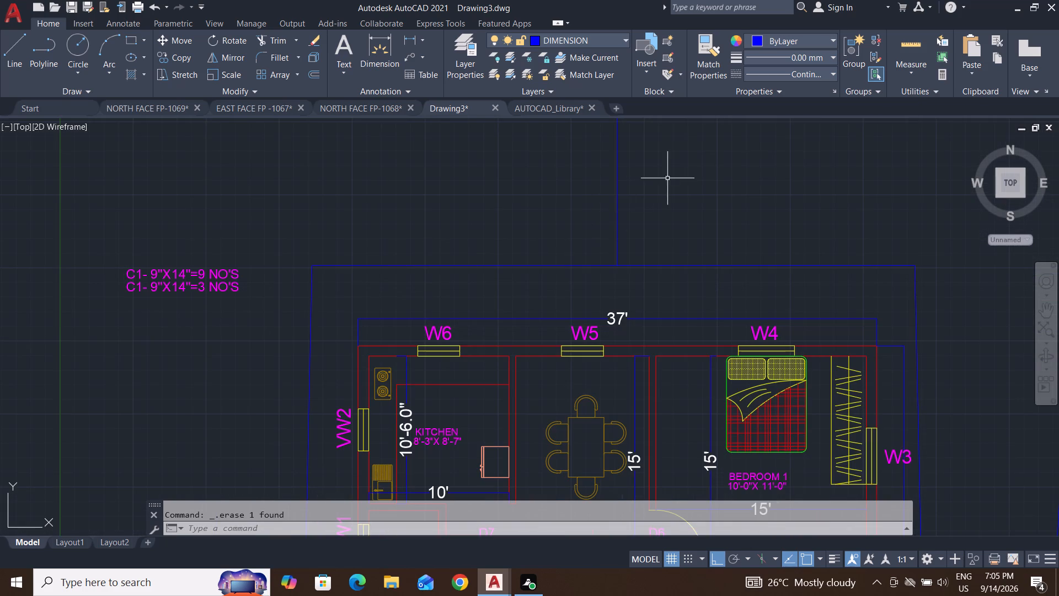
left_click(667, 178)
left_click(523, 232)
key("Delete")
scroll(474, 290, "down", 4)
middle_click_drag(512, 332, 489, 290)
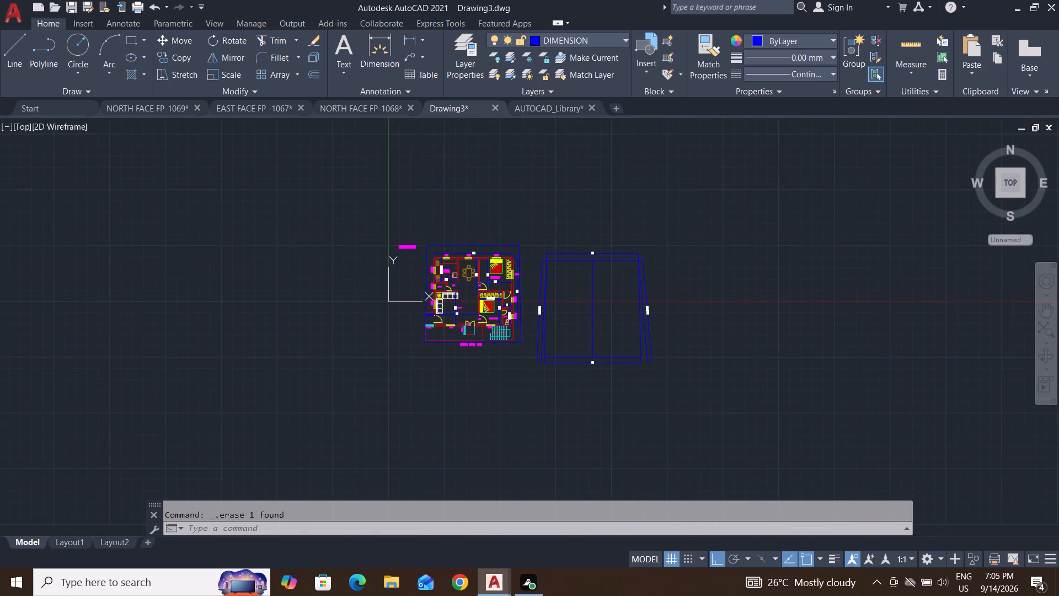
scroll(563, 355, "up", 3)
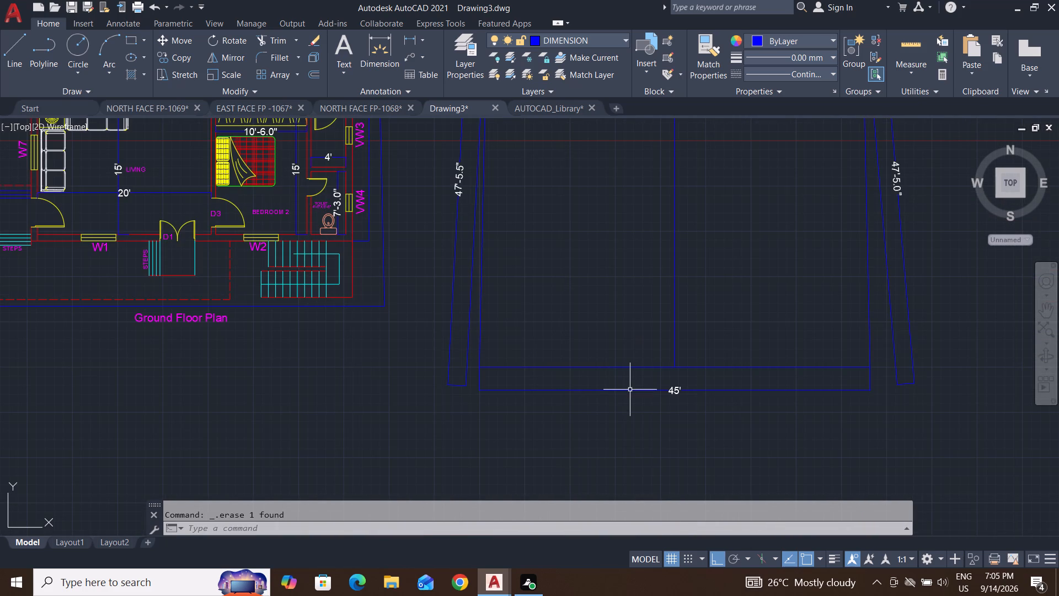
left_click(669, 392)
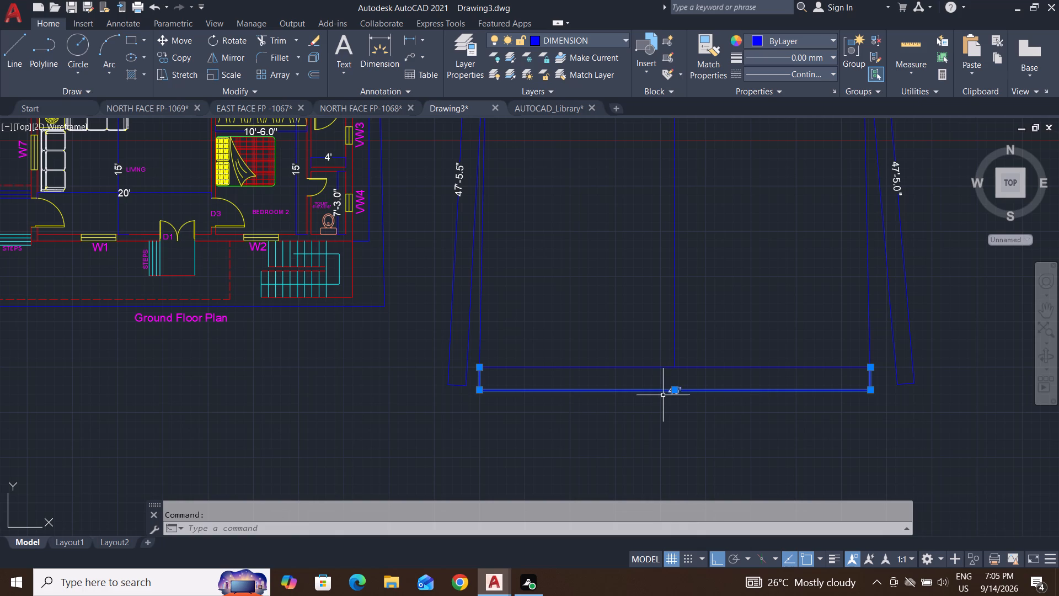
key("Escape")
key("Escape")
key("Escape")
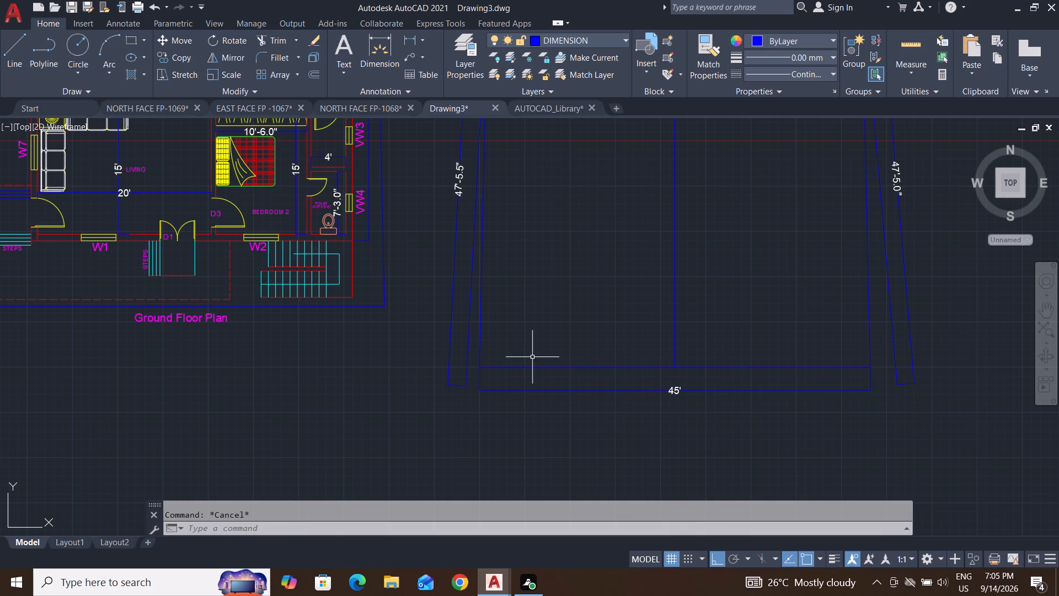
Copy the two slanted side lines of the separate dimensioned plot outline to the empty area east of it.
left_click(469, 348)
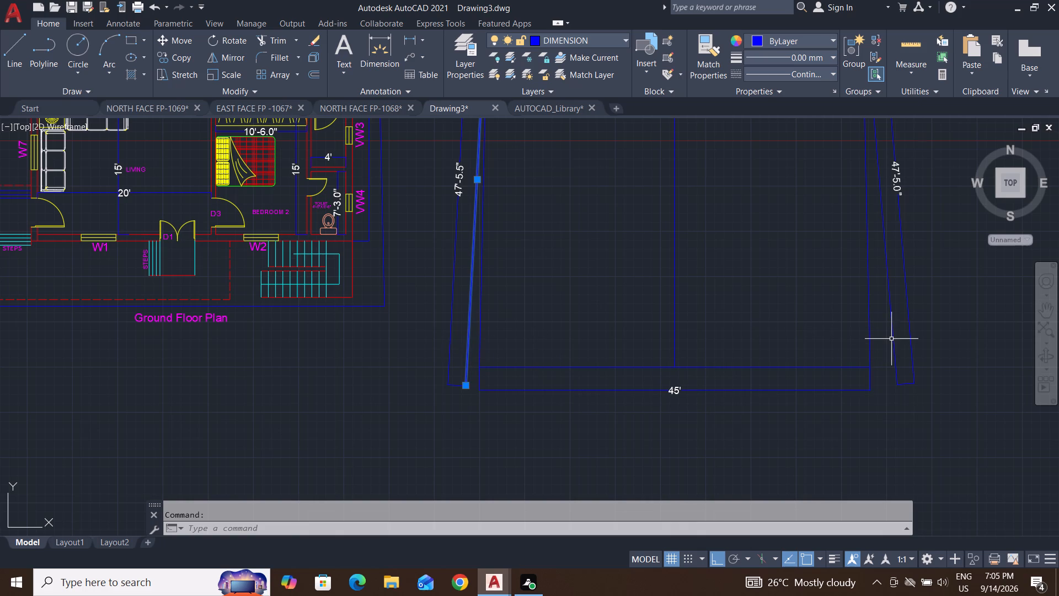
left_click(897, 342)
left_click(890, 348)
scroll(836, 426, "down", 2)
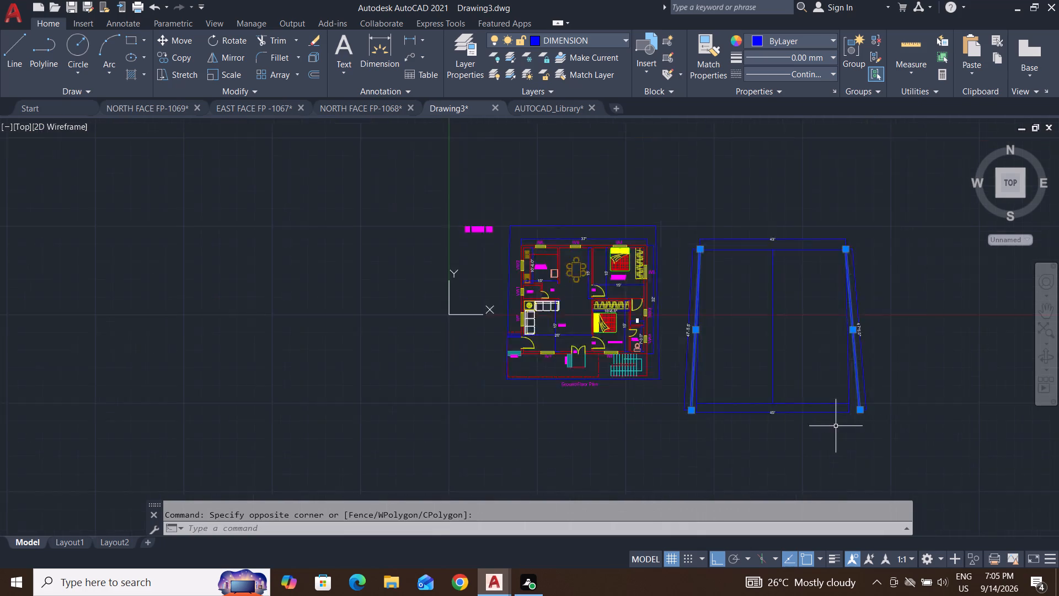
scroll(836, 426, "down", 1)
scroll(810, 342, "up", 2)
middle_click_drag(805, 336, 602, 219)
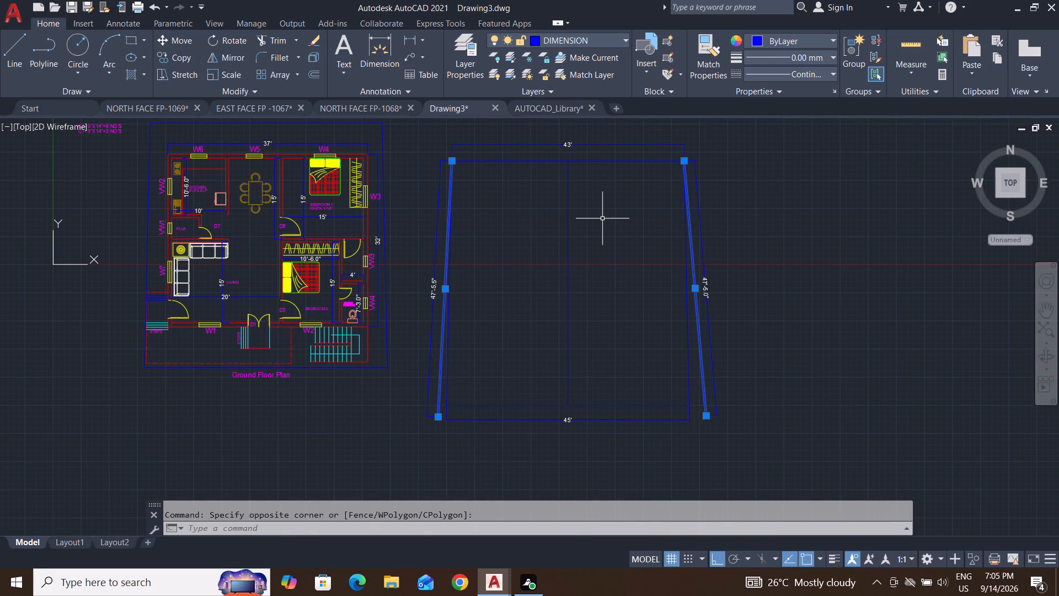
type("CO")
key("Return")
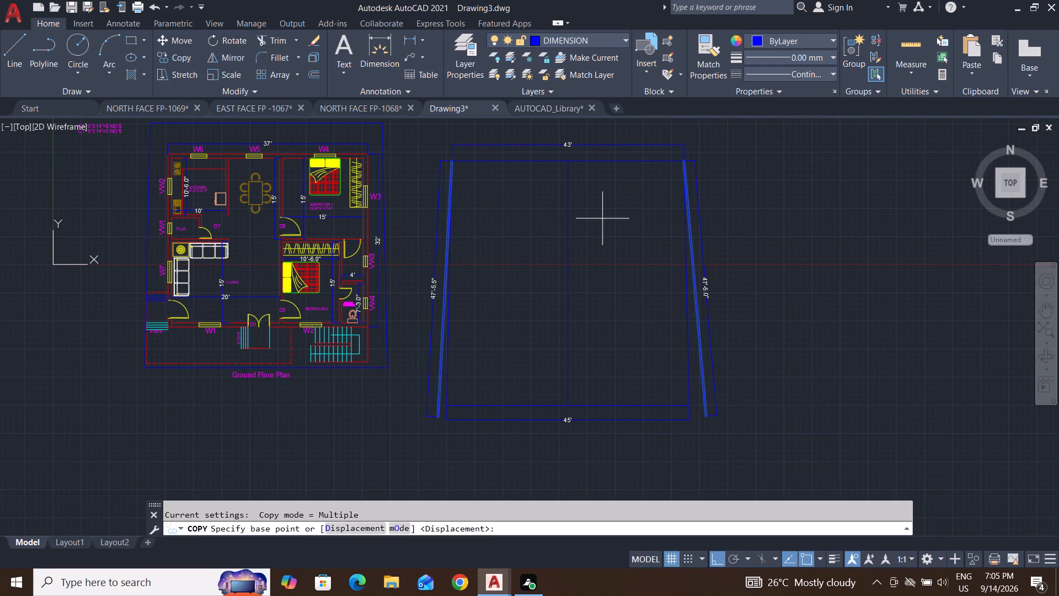
left_click(439, 420)
scroll(634, 416, "down", 2)
middle_click_drag(634, 416, 510, 418)
left_click(665, 410)
key("Escape")
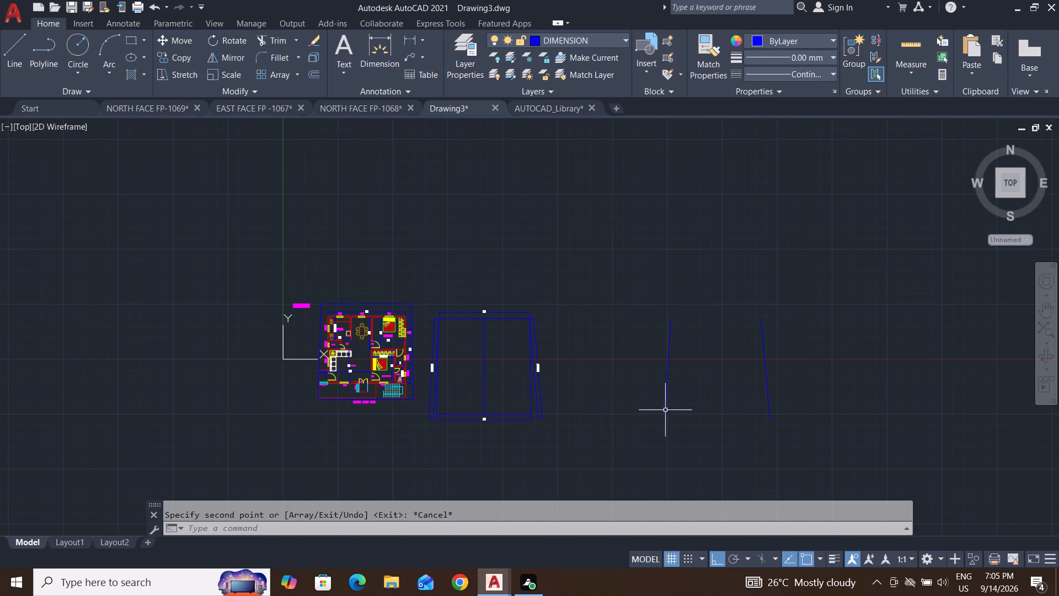
key("Escape")
key("Escape")
key("Escape")
key("Escape")
key("Escape")
Draw a horizontal line joining the north ends of the two copied slanted lines.
left_click(17, 57)
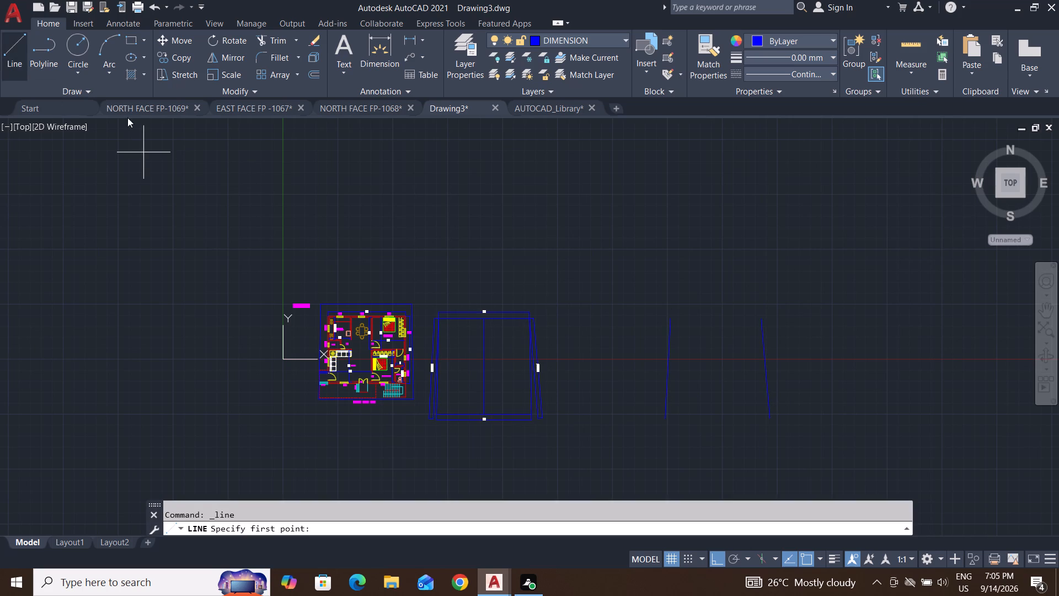
scroll(797, 333, "up", 3)
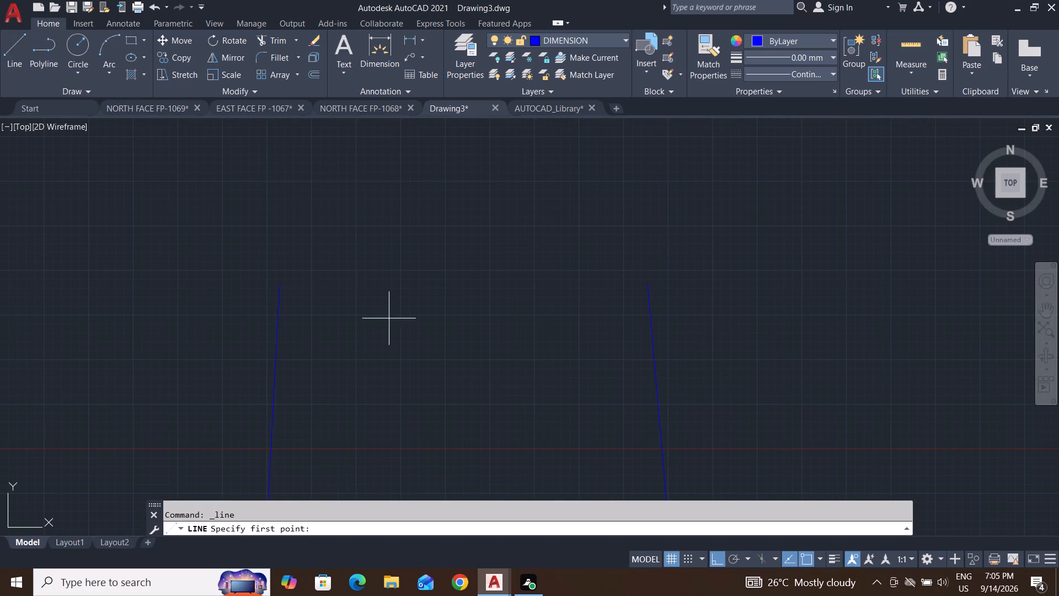
left_click(281, 287)
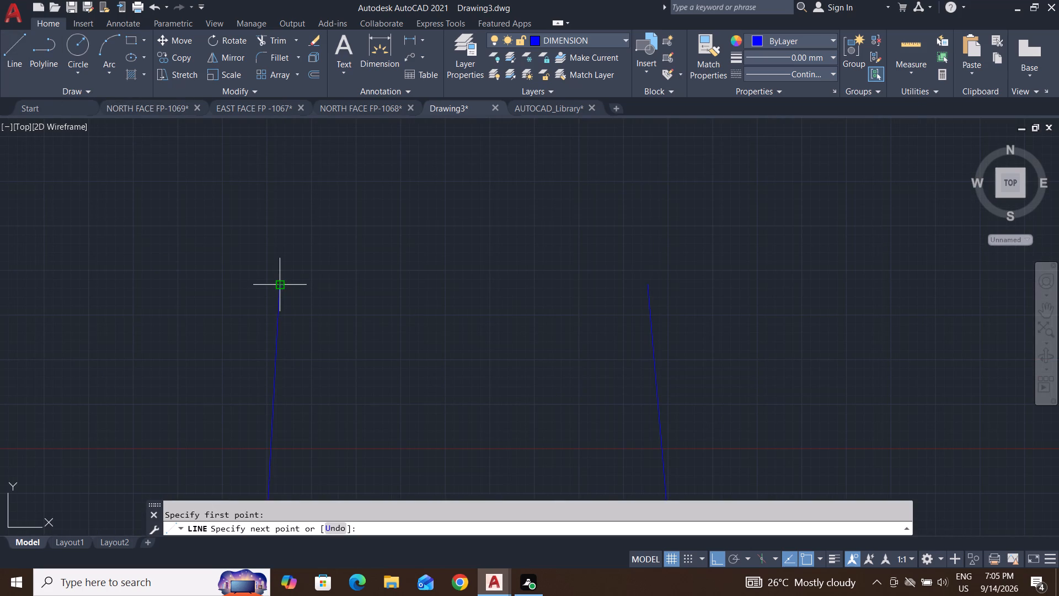
left_click(650, 287)
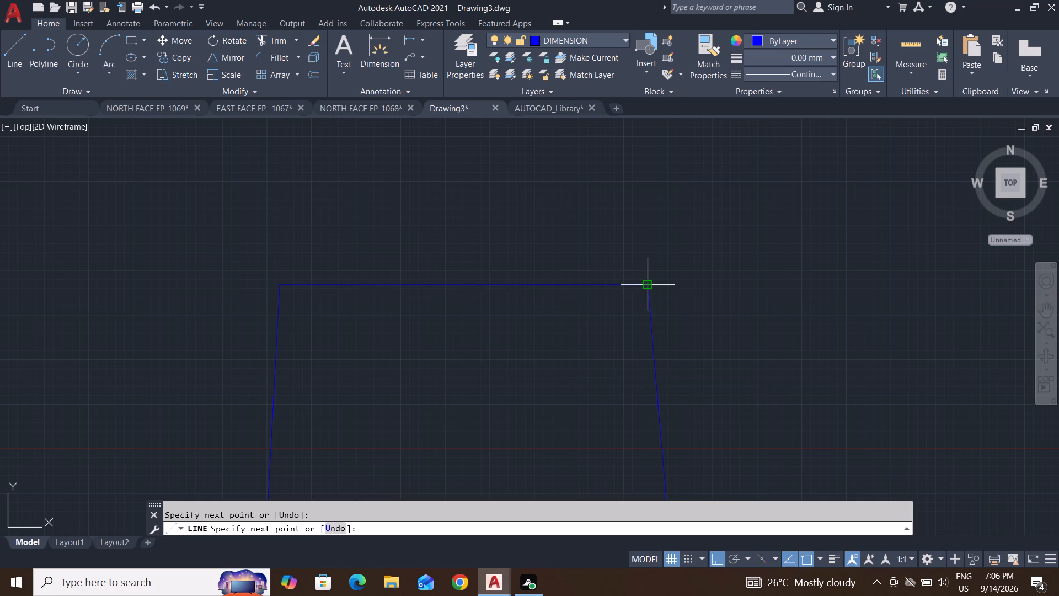
key("space")
scroll(509, 455, "down", 3)
middle_click_drag(534, 386, 573, 217)
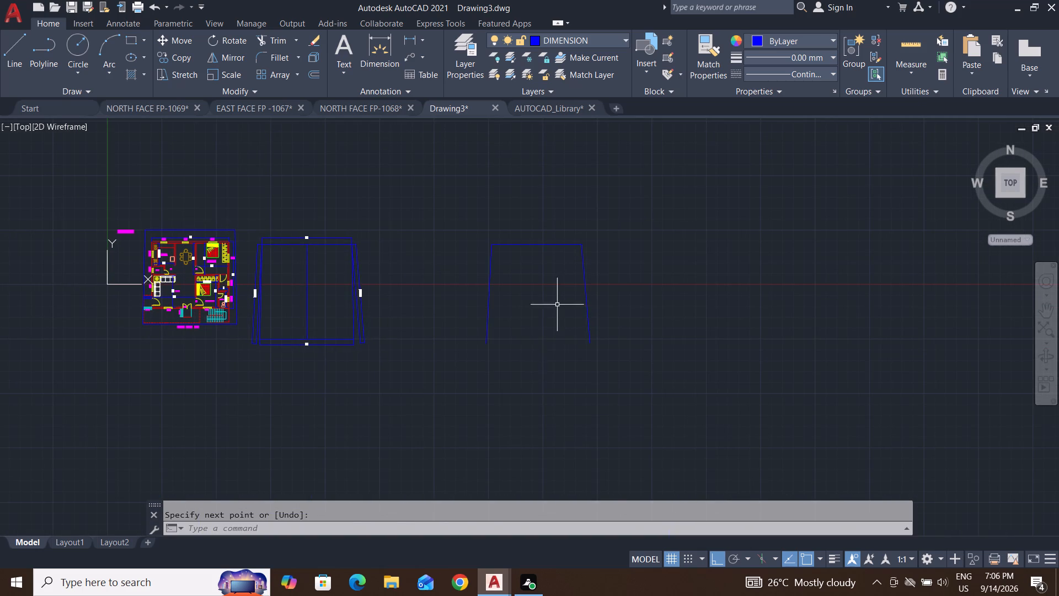
Draw a horizontal line joining the south ends of the two copied slanted lines to close the outline.
key("space")
scroll(488, 352, "up", 3)
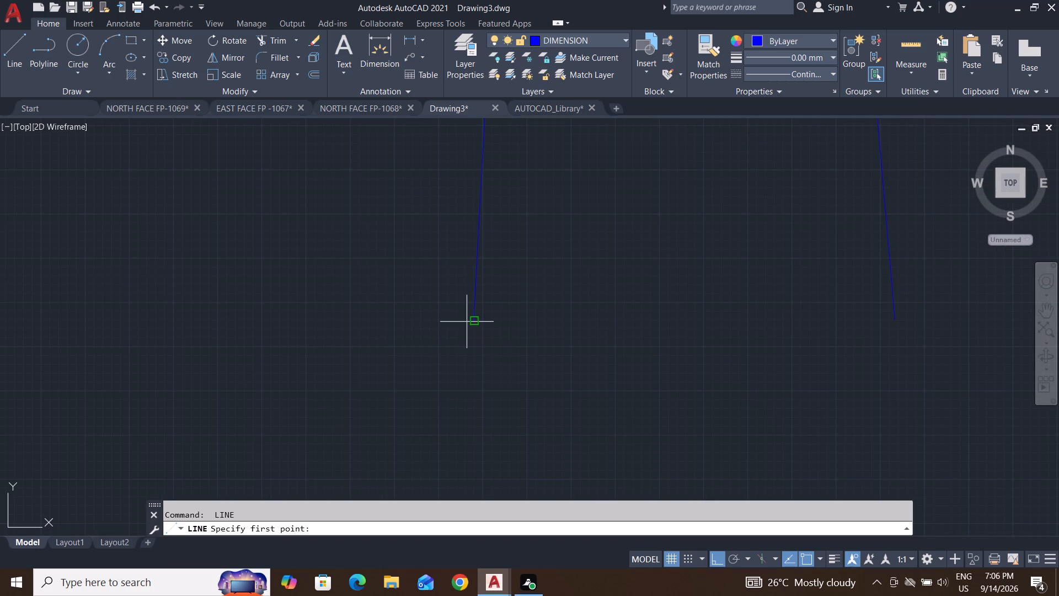
left_click(473, 323)
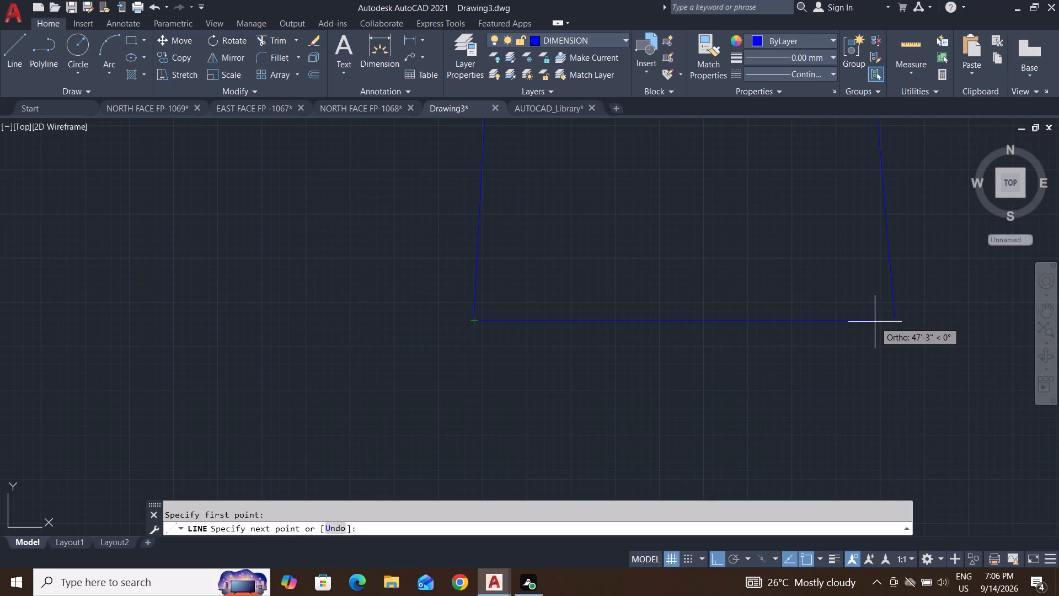
left_click(897, 321)
key("space")
scroll(680, 451, "down", 2)
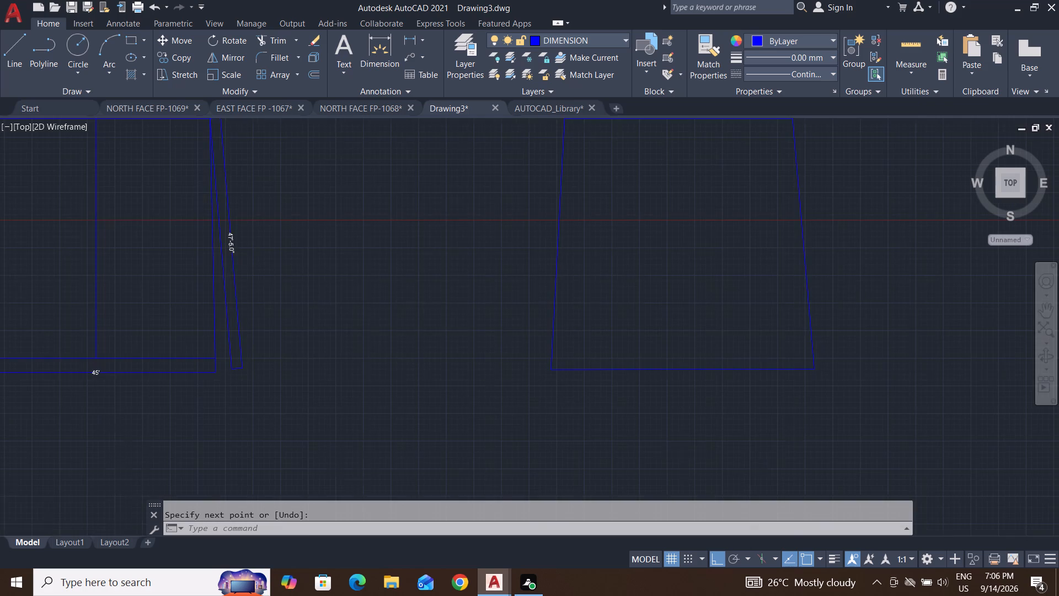
scroll(680, 451, "down", 1)
key("Escape")
key("Escape")
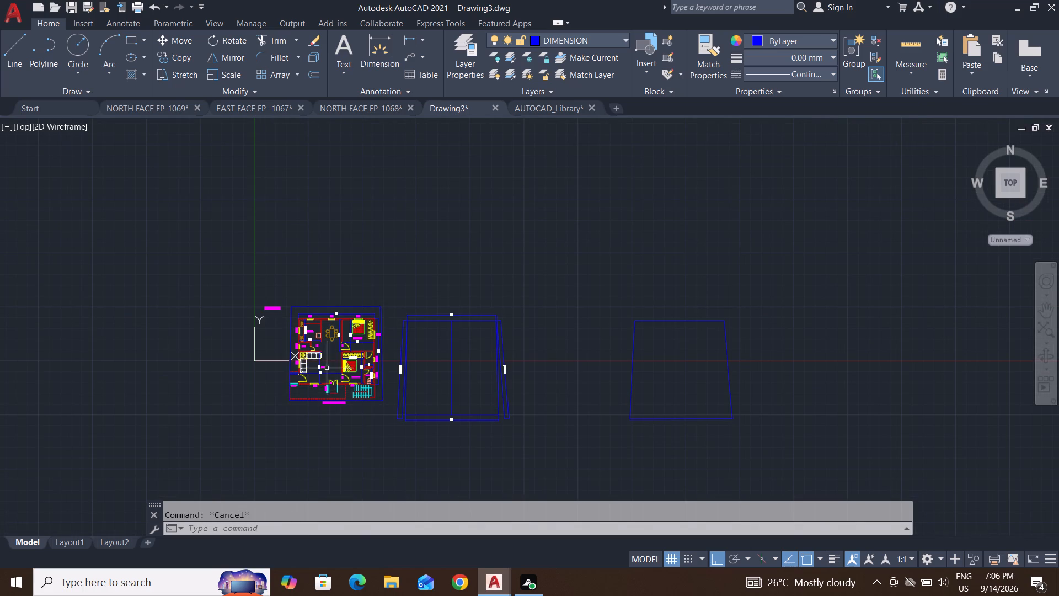
Draw a vertical line north from the midpoint of the north side of the outline around the floor plan.
scroll(332, 339, "up", 1)
key("Escape")
key("Escape")
key("Escape")
key("Escape")
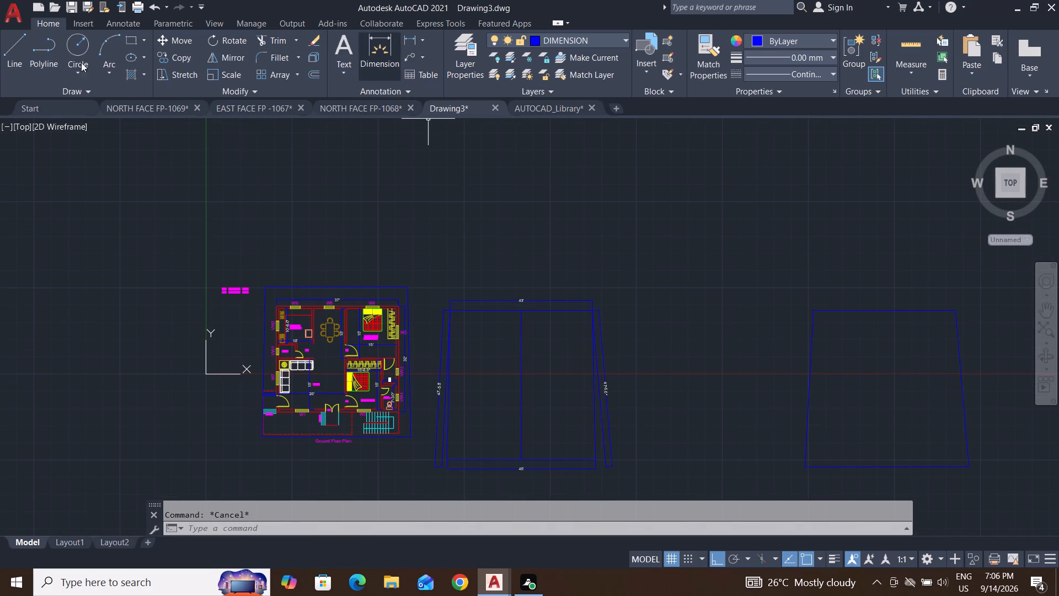
left_click(10, 52)
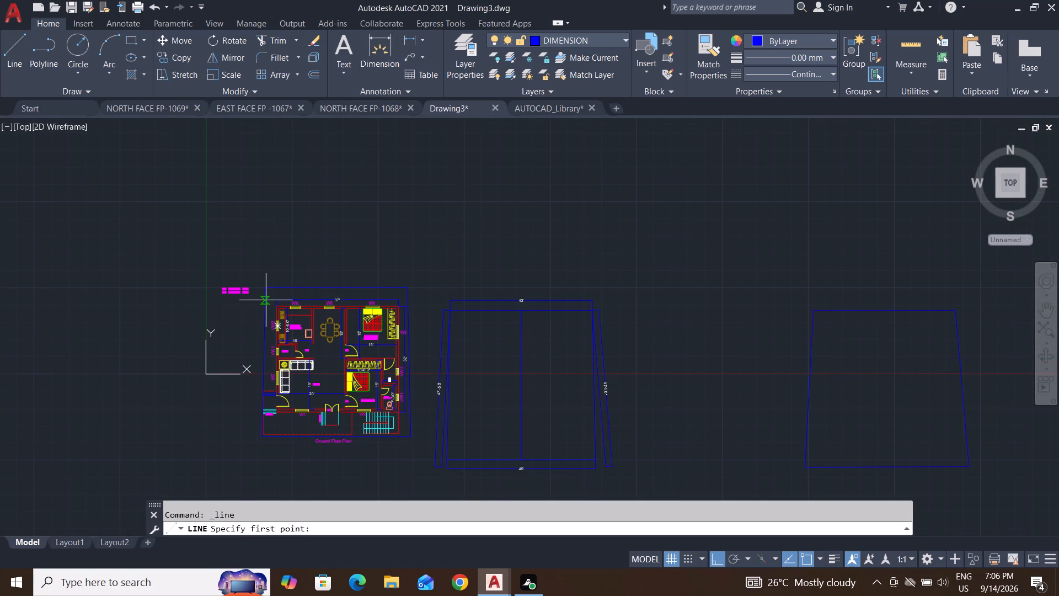
left_click(337, 290)
left_click(339, 247)
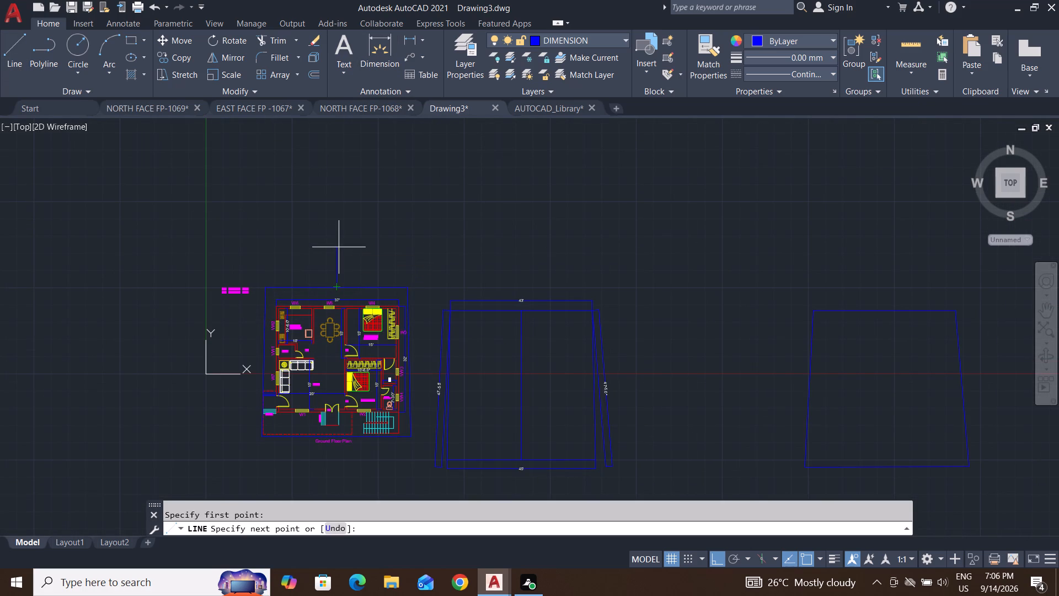
key("Escape")
key("Escape")
key("Escape")
key("Escape")
key("Escape")
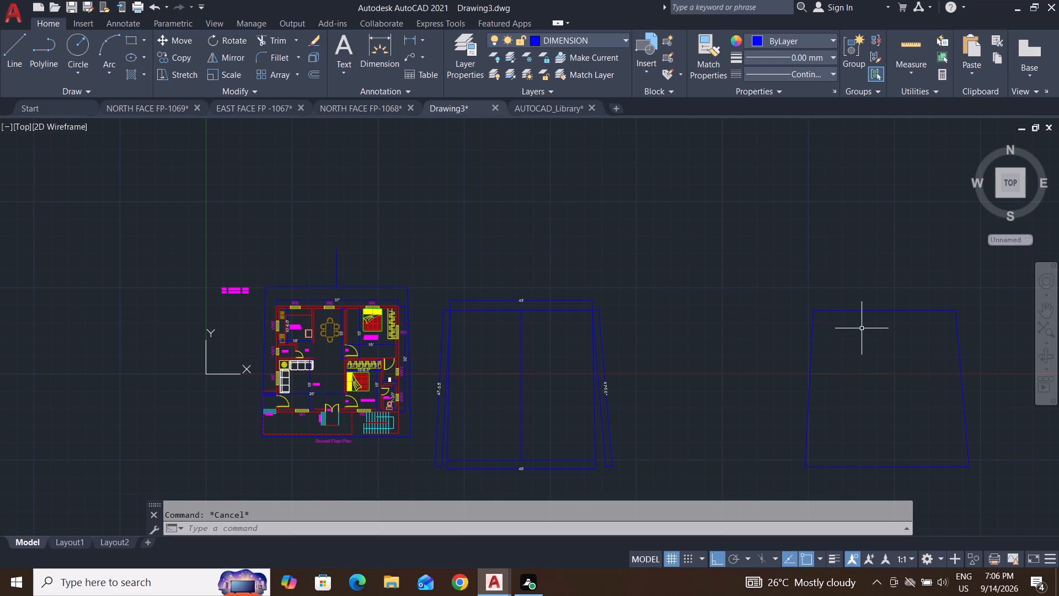
Draw a vertical line north from the midpoint of the north side of the new slanted-side outline.
middle_click_drag(873, 386, 709, 336)
left_click(849, 227)
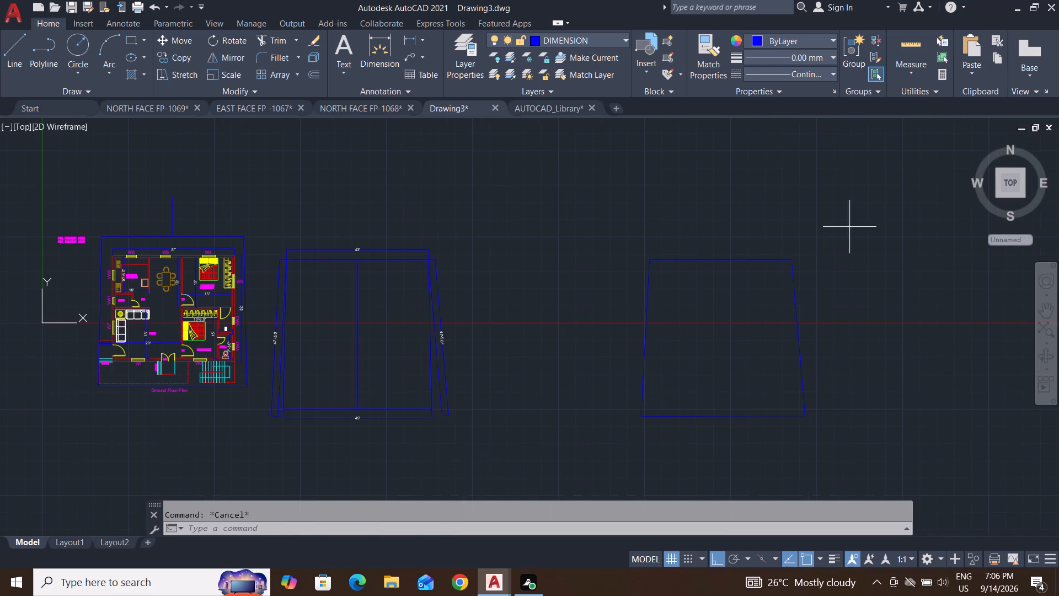
key("Escape")
key("Escape")
key("Escape")
key("Escape")
key("Escape")
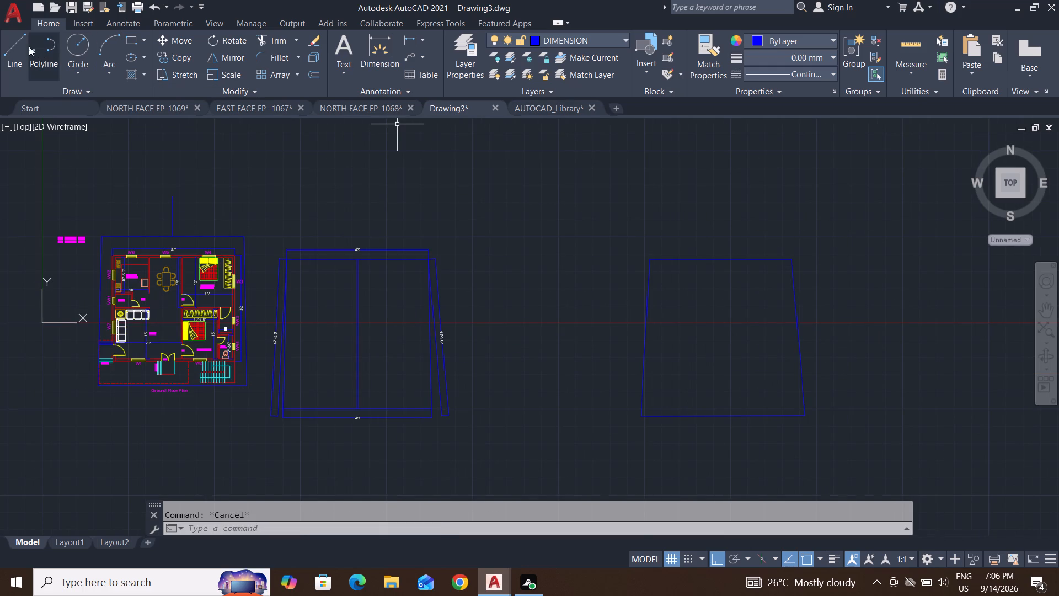
left_click(18, 41)
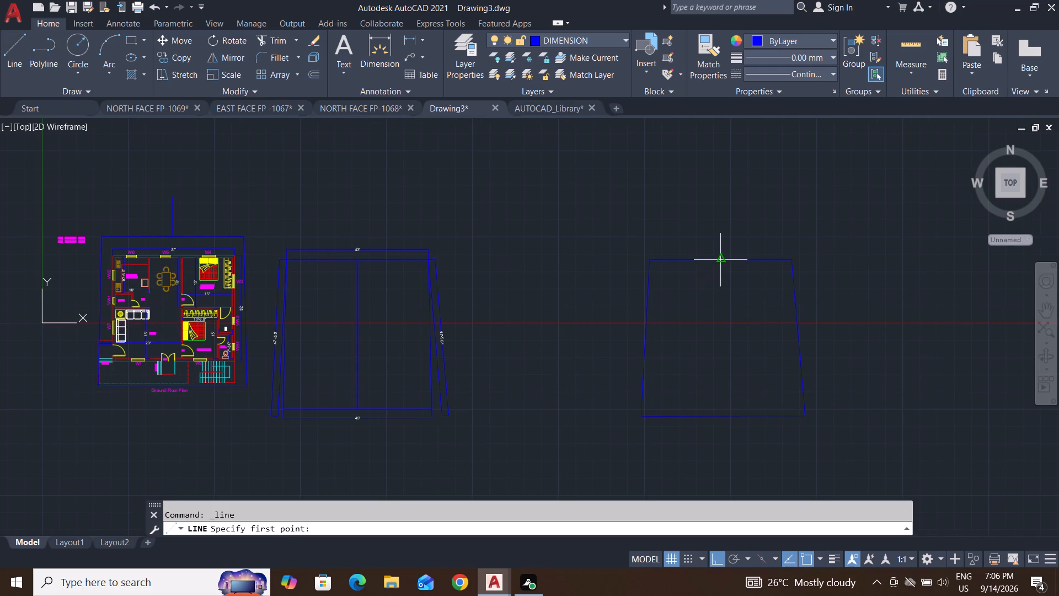
left_click(722, 258)
left_click(714, 174)
key("Escape")
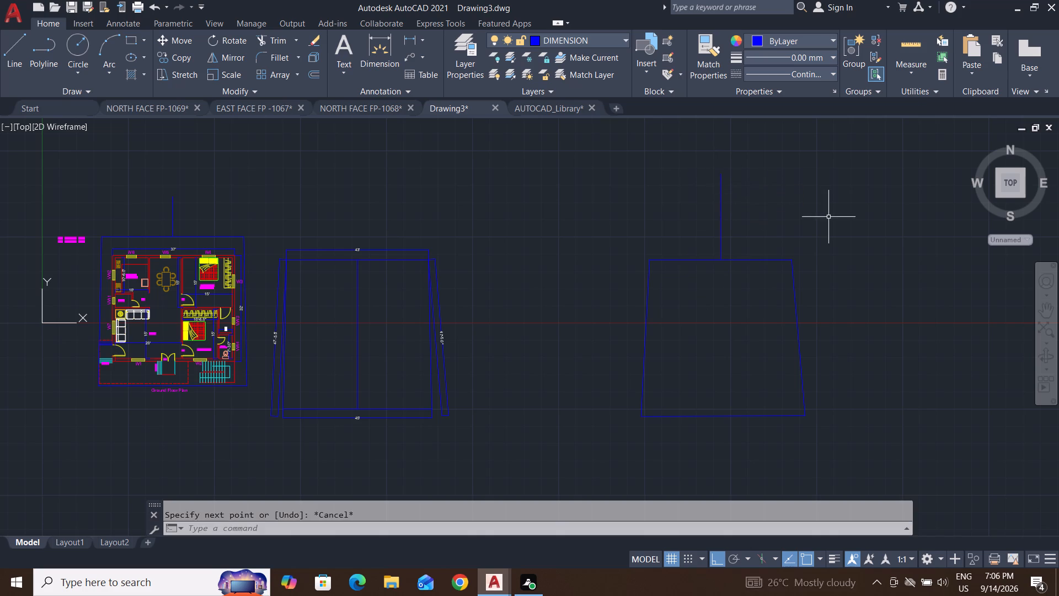
key("Escape")
key("Escape")
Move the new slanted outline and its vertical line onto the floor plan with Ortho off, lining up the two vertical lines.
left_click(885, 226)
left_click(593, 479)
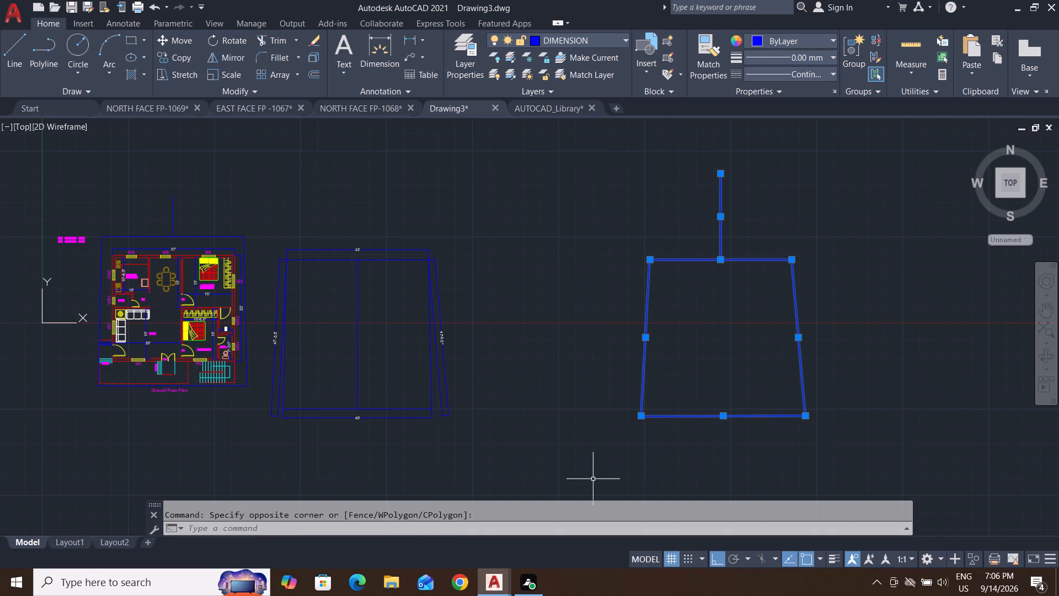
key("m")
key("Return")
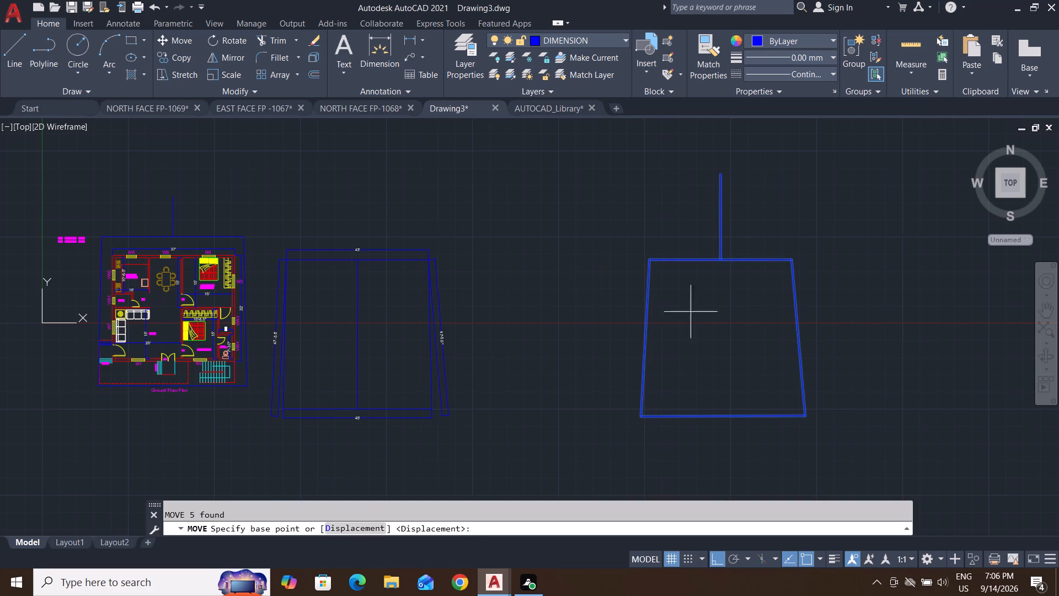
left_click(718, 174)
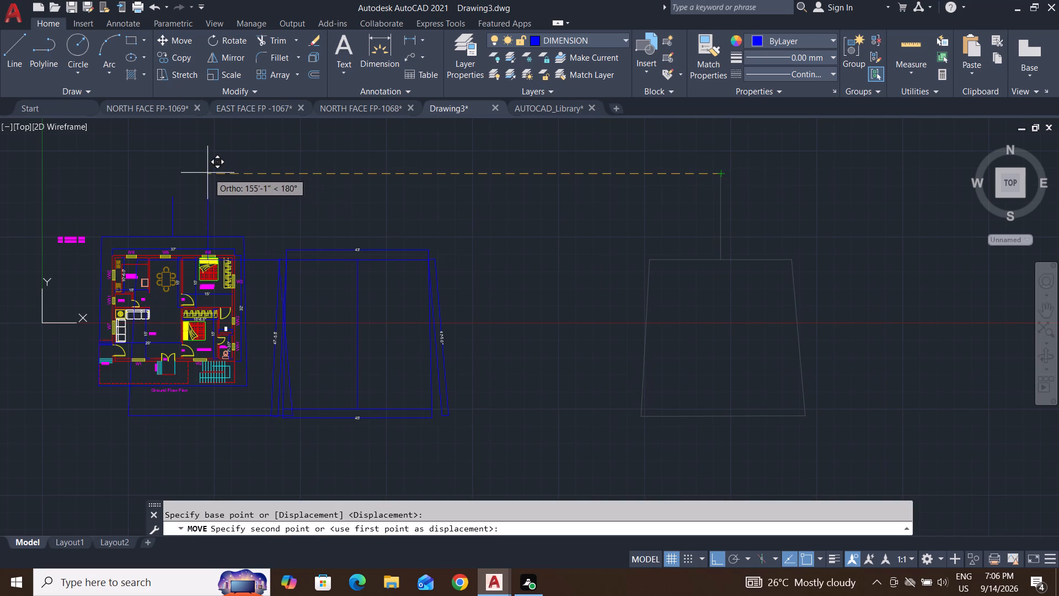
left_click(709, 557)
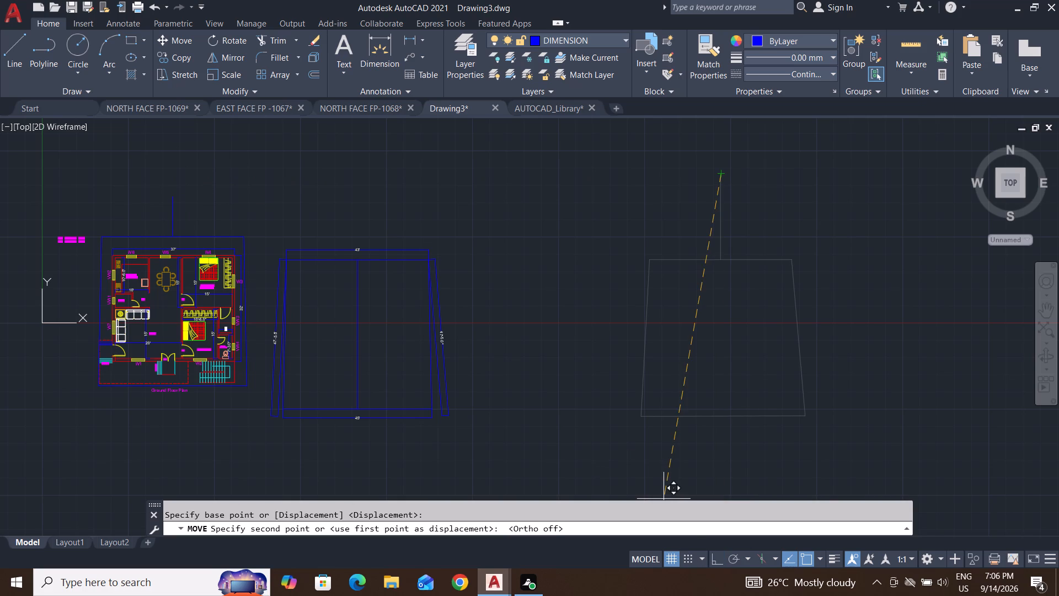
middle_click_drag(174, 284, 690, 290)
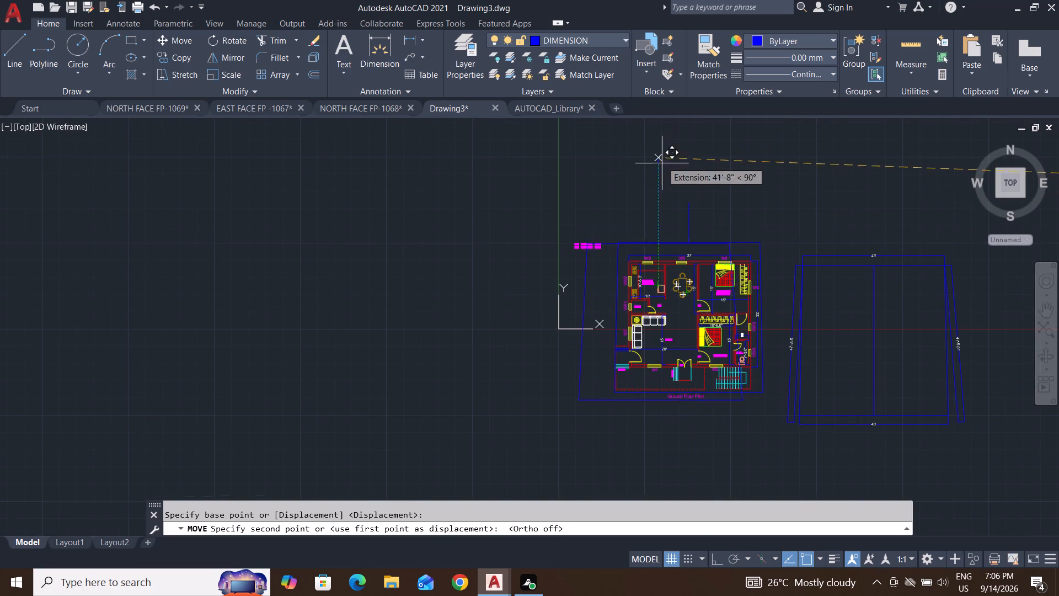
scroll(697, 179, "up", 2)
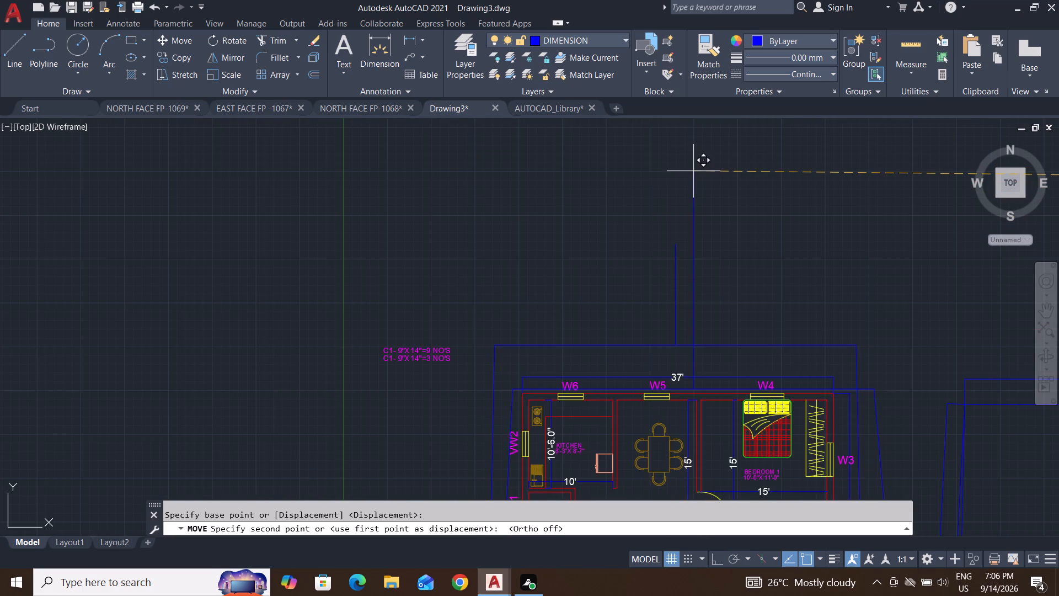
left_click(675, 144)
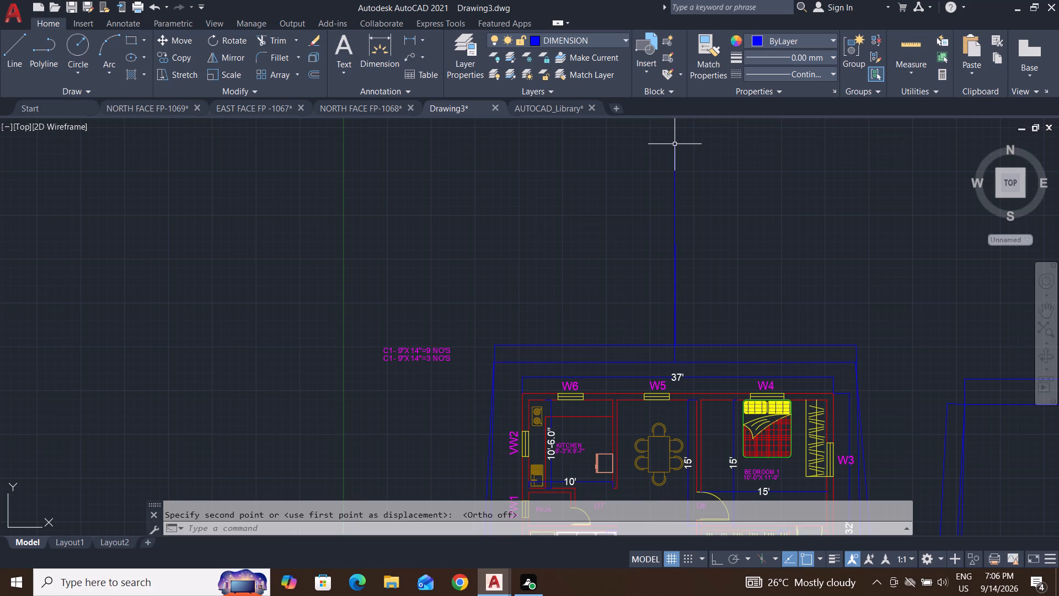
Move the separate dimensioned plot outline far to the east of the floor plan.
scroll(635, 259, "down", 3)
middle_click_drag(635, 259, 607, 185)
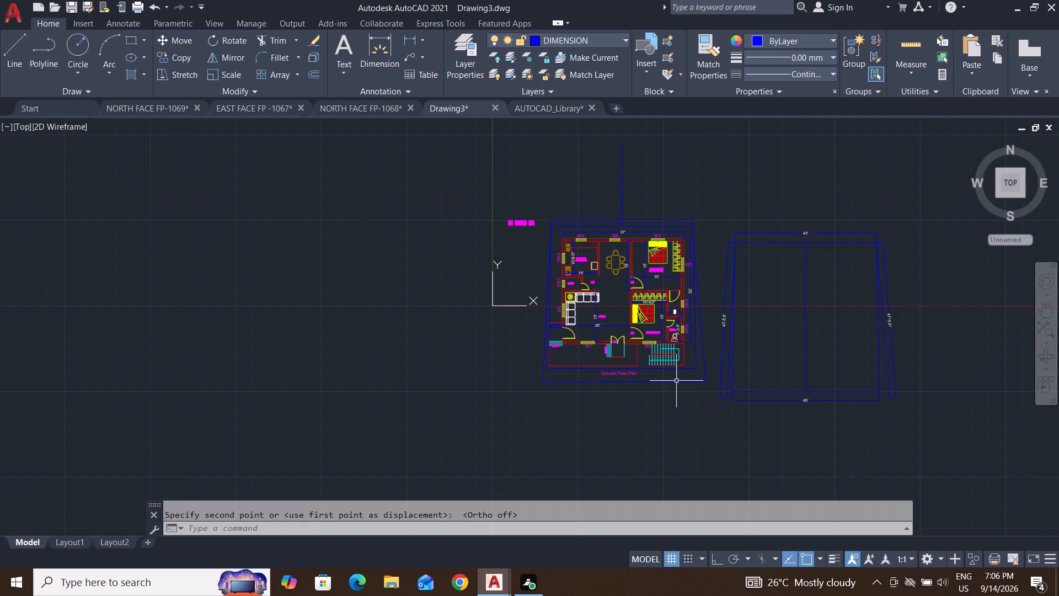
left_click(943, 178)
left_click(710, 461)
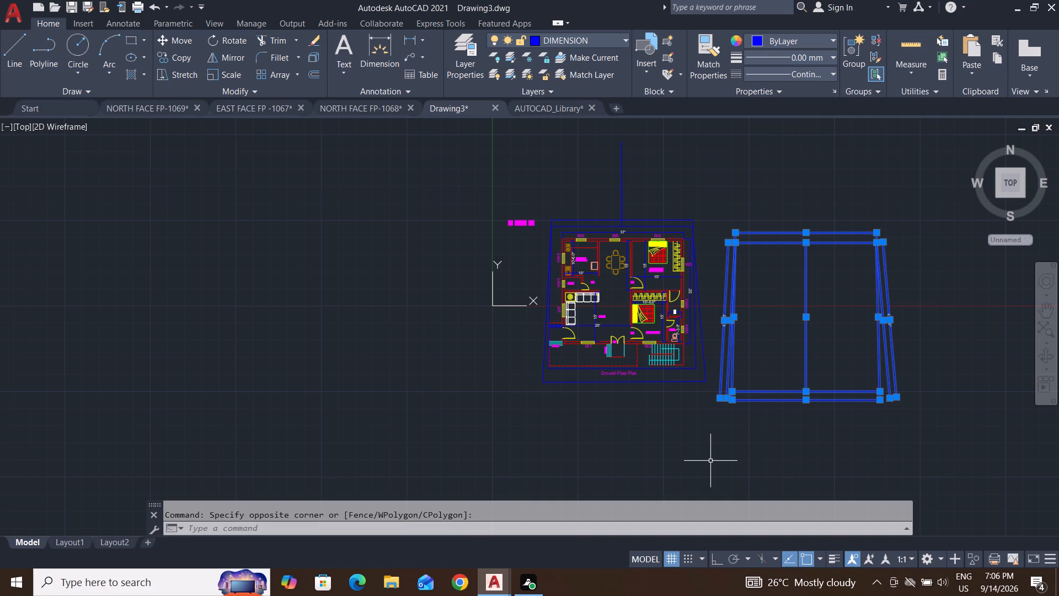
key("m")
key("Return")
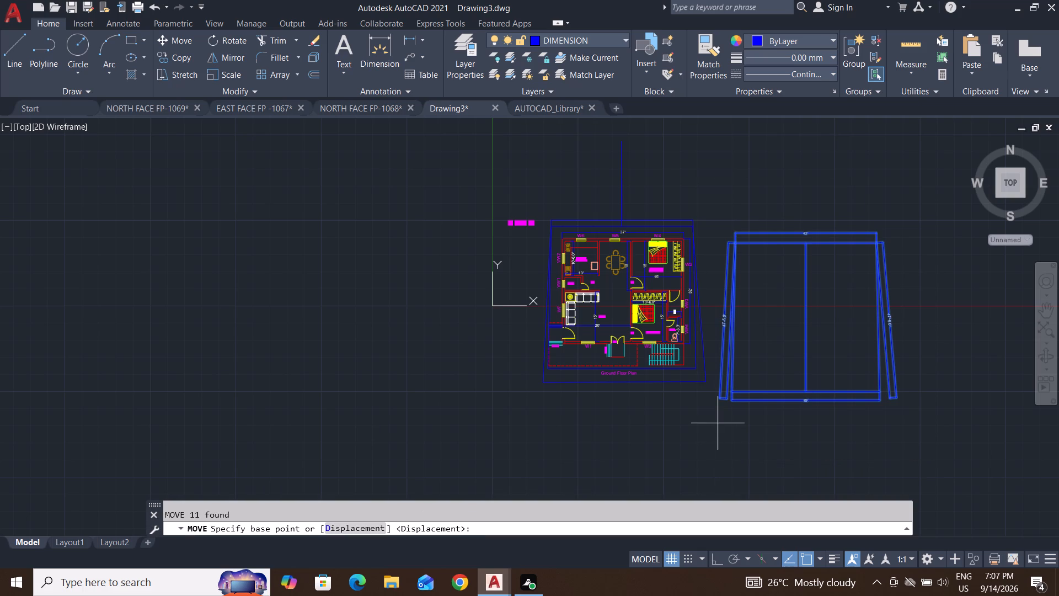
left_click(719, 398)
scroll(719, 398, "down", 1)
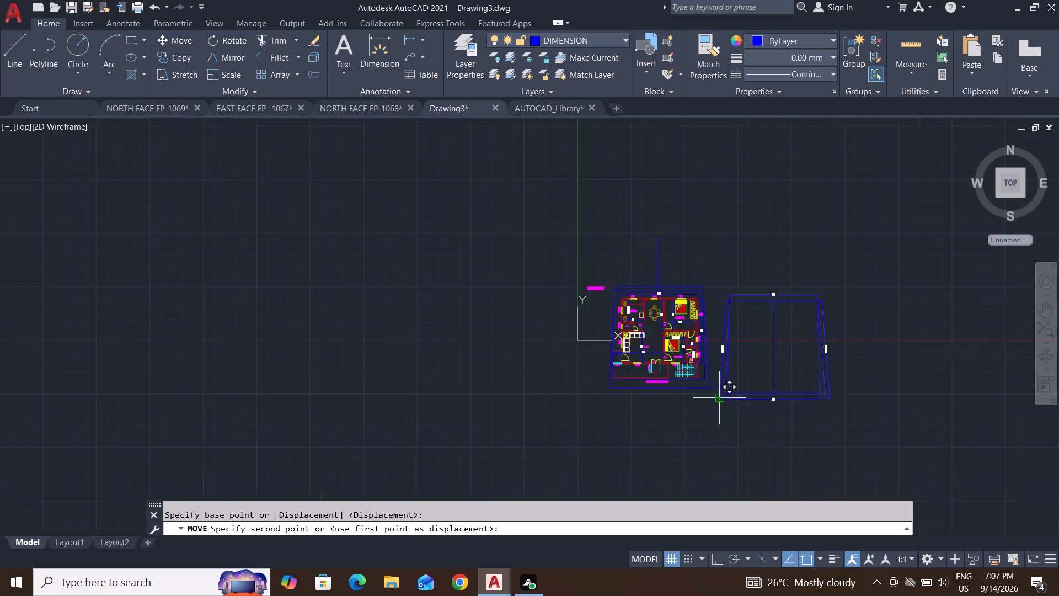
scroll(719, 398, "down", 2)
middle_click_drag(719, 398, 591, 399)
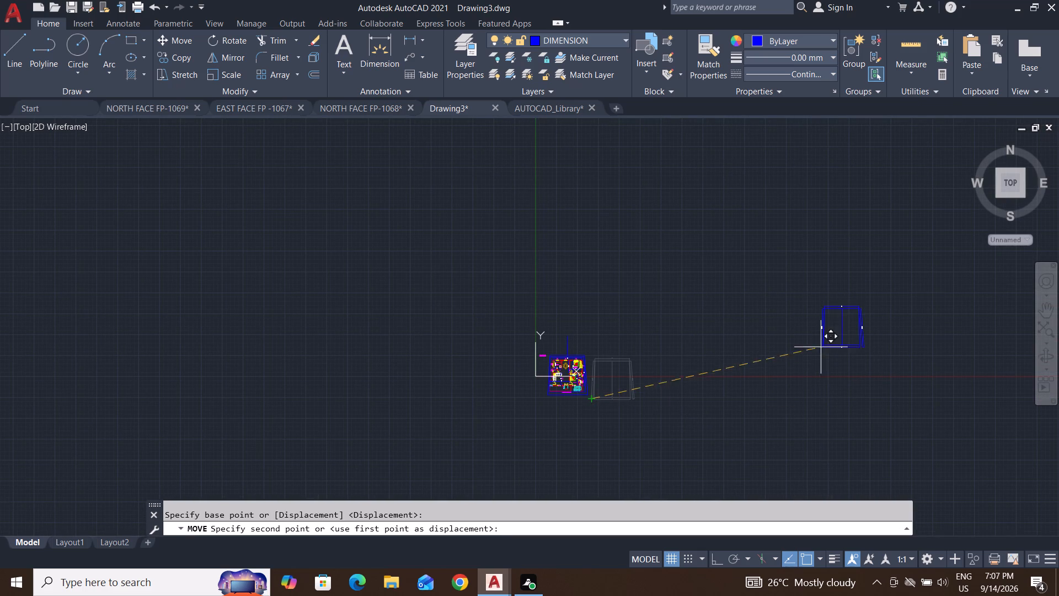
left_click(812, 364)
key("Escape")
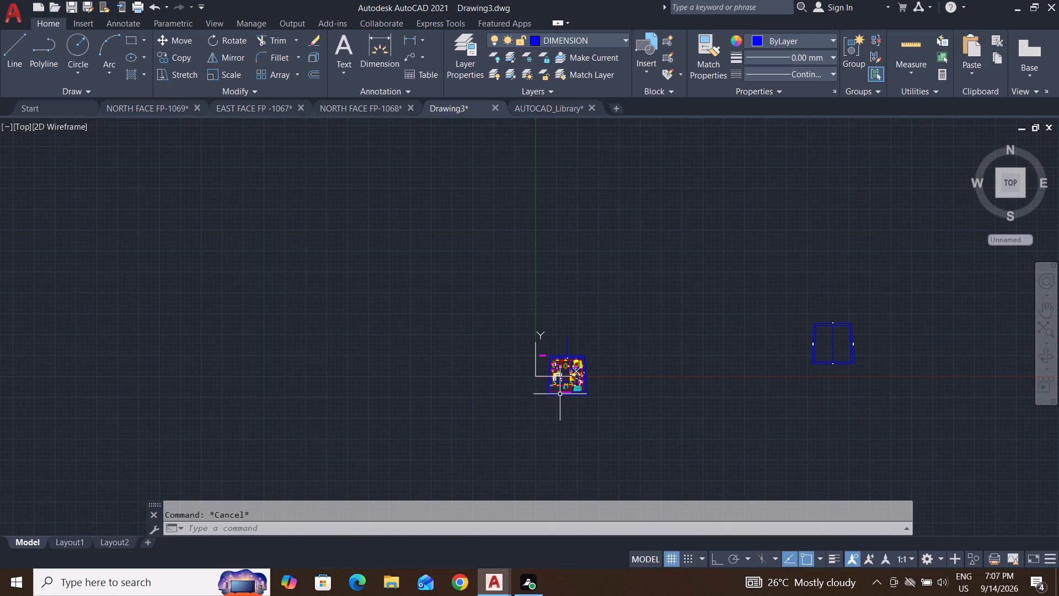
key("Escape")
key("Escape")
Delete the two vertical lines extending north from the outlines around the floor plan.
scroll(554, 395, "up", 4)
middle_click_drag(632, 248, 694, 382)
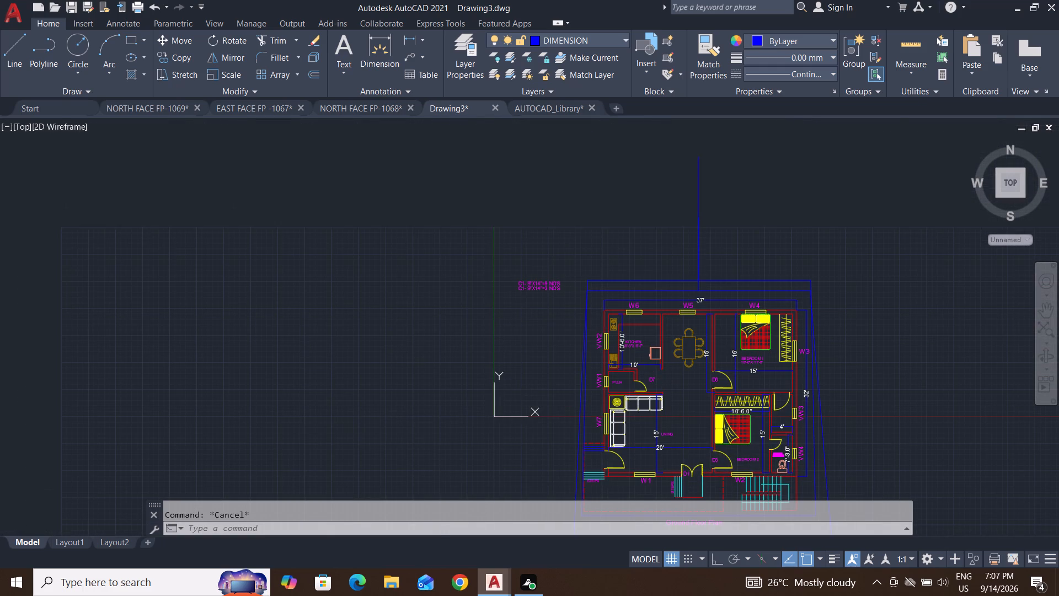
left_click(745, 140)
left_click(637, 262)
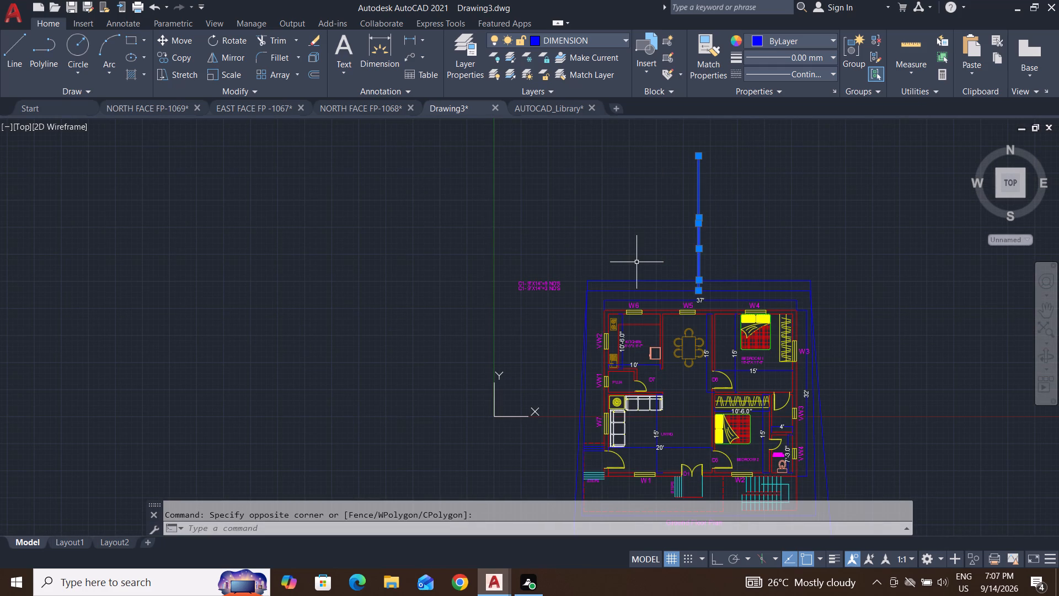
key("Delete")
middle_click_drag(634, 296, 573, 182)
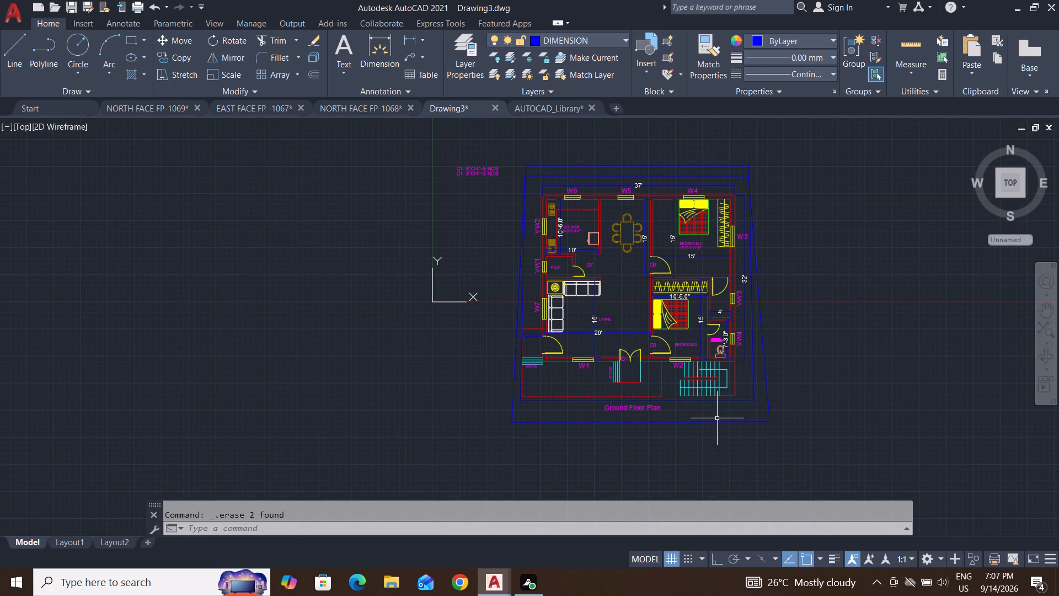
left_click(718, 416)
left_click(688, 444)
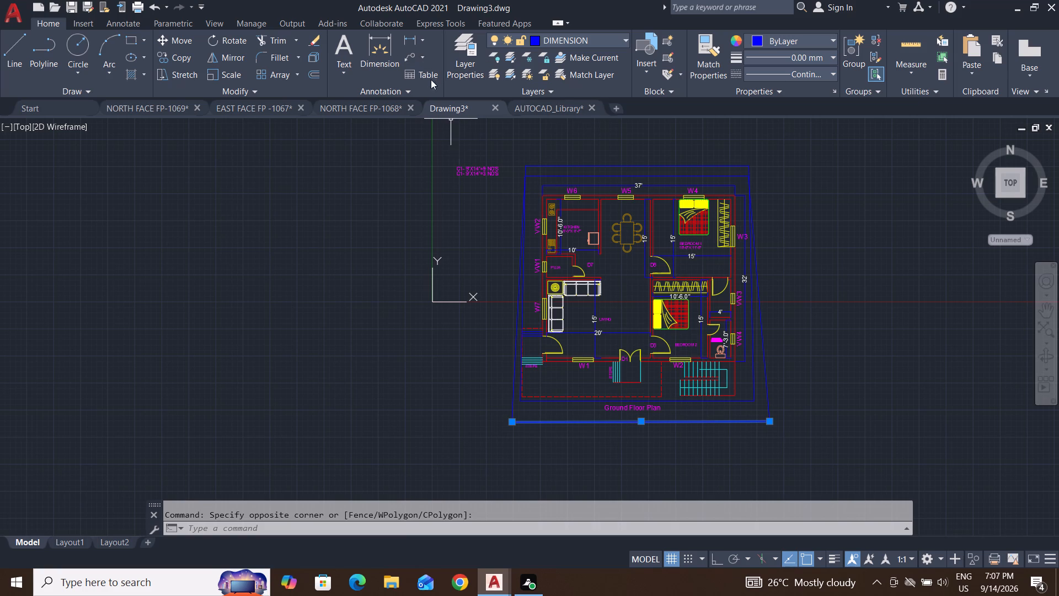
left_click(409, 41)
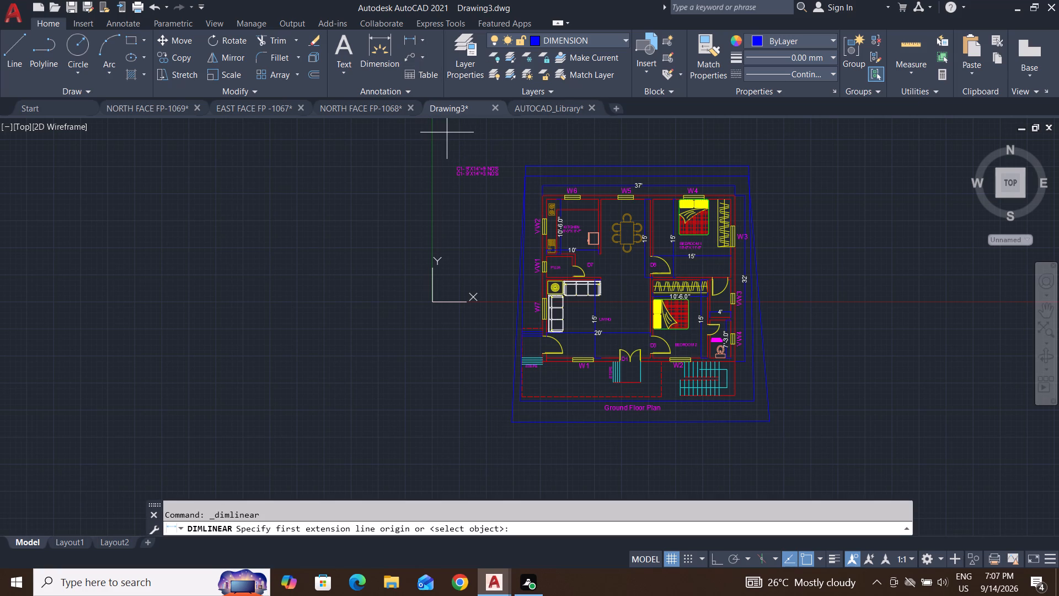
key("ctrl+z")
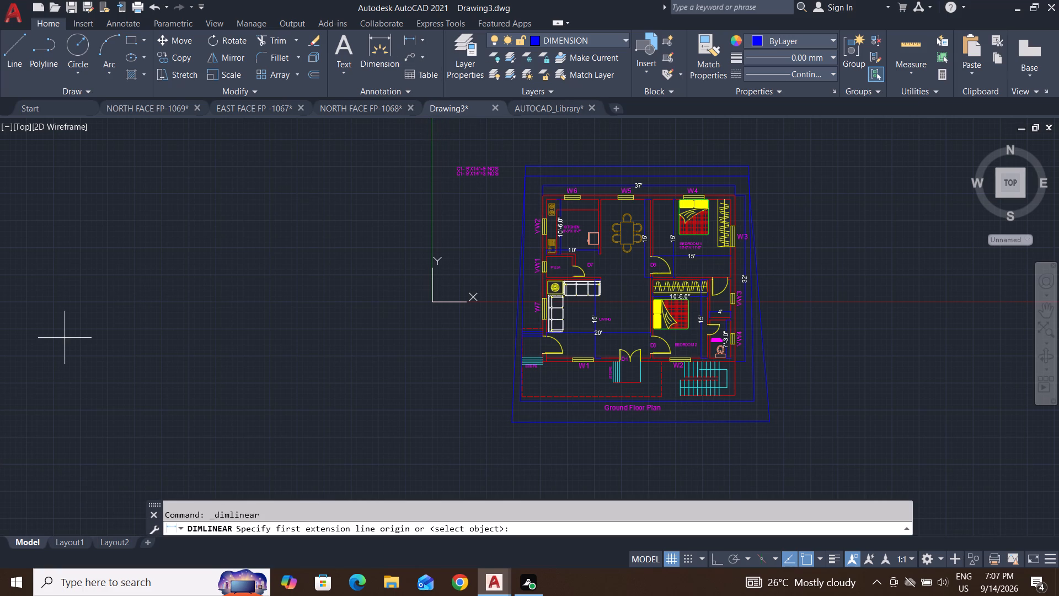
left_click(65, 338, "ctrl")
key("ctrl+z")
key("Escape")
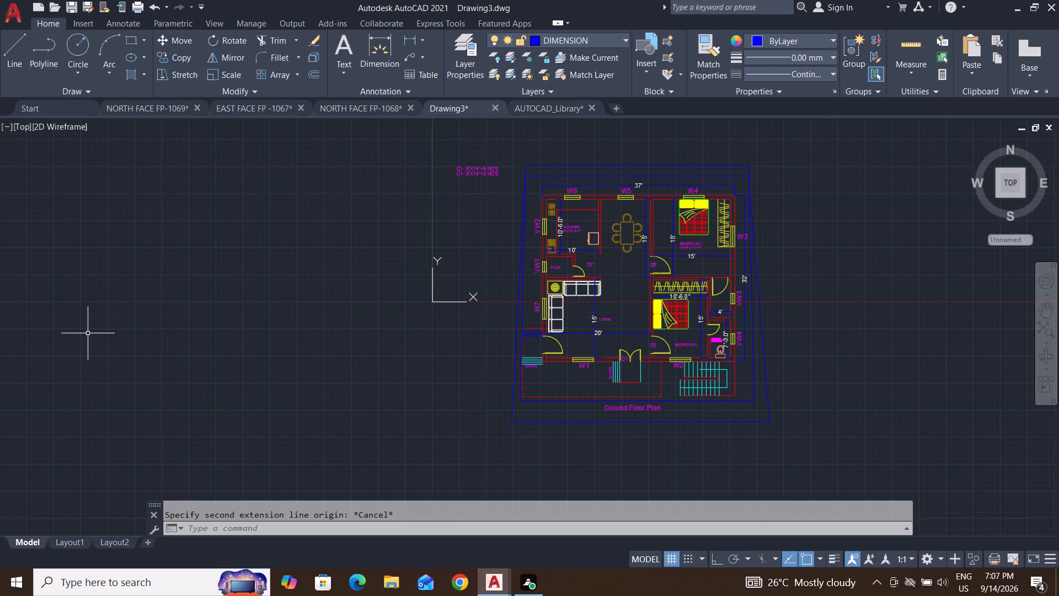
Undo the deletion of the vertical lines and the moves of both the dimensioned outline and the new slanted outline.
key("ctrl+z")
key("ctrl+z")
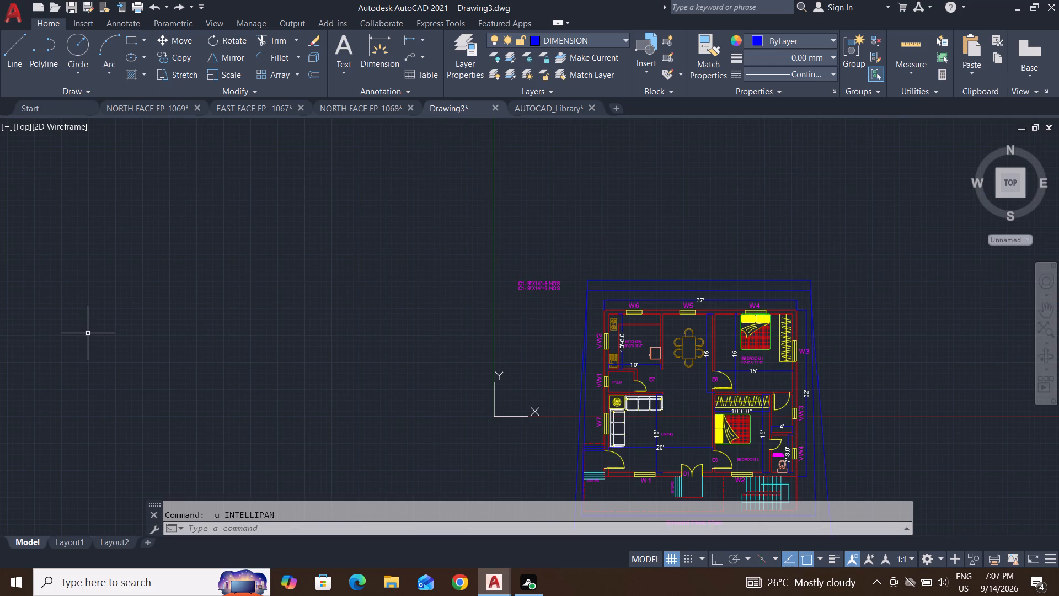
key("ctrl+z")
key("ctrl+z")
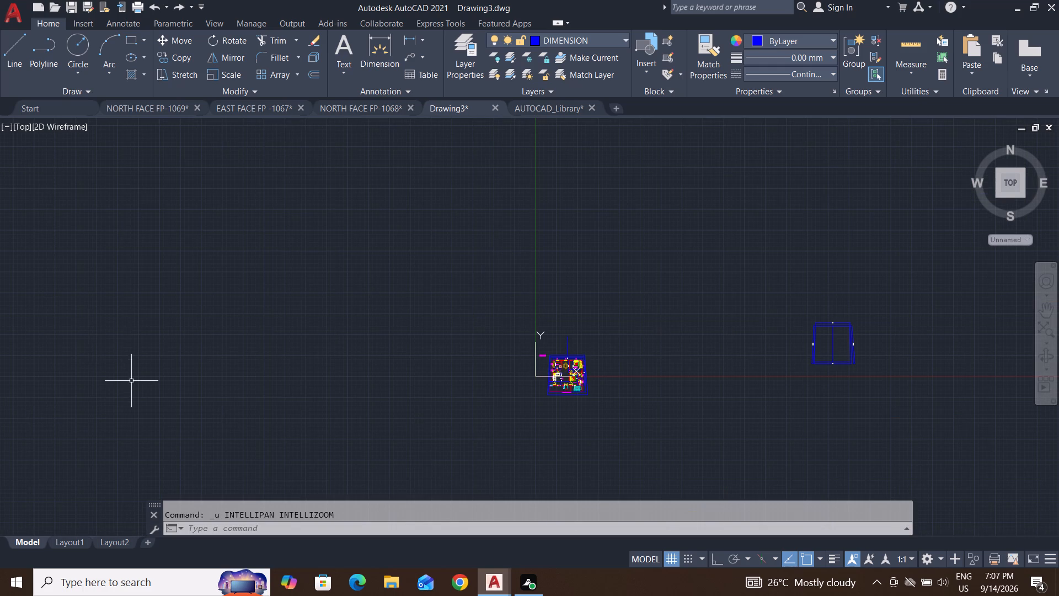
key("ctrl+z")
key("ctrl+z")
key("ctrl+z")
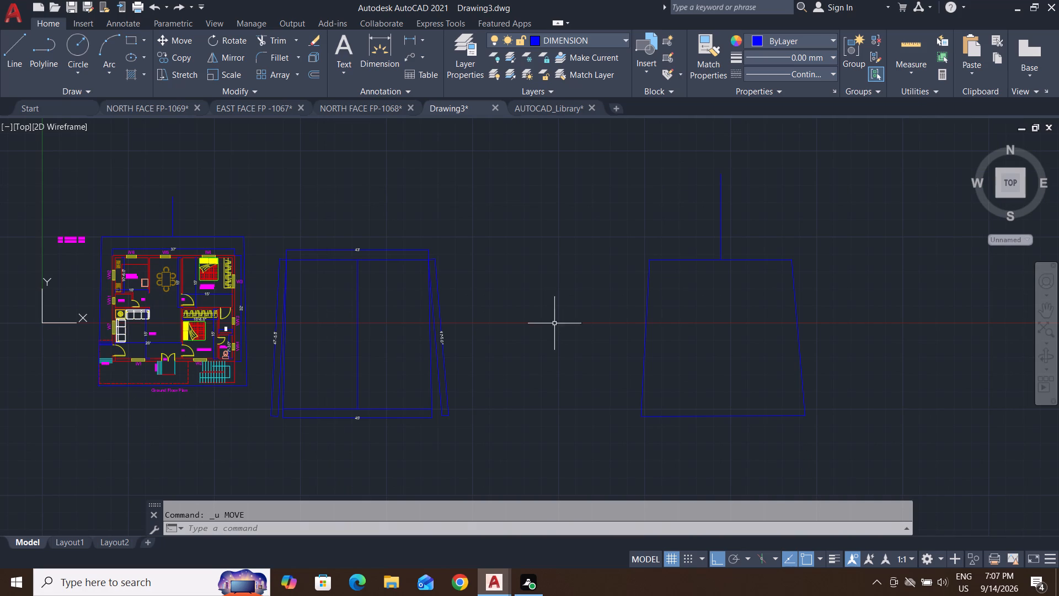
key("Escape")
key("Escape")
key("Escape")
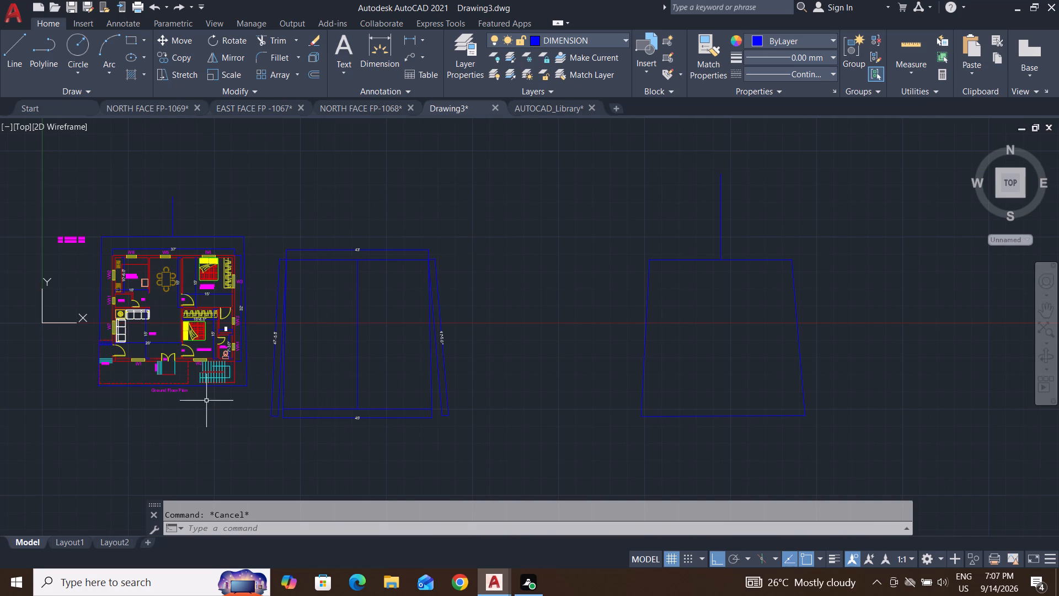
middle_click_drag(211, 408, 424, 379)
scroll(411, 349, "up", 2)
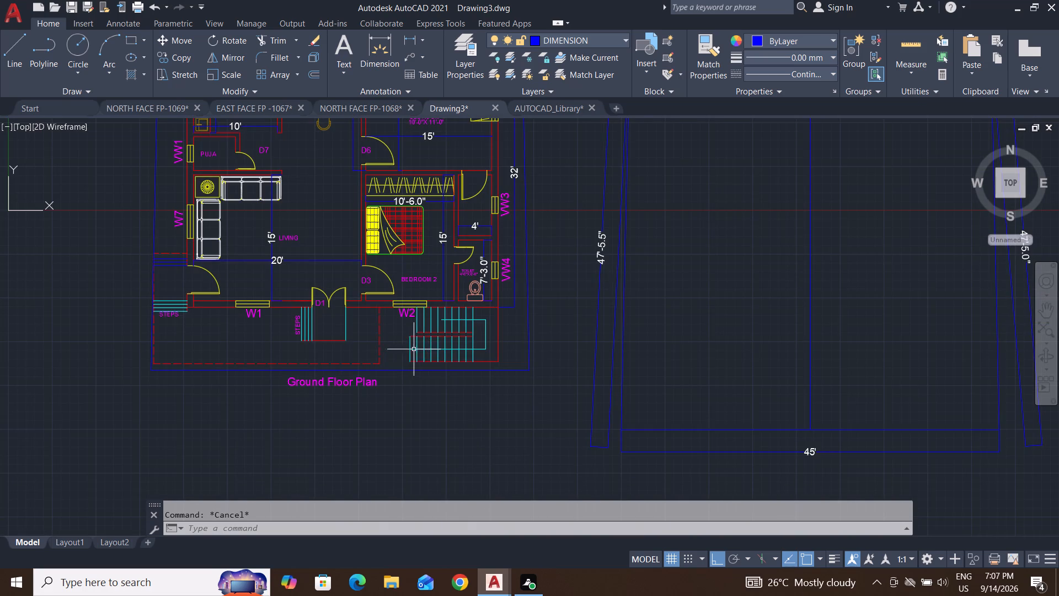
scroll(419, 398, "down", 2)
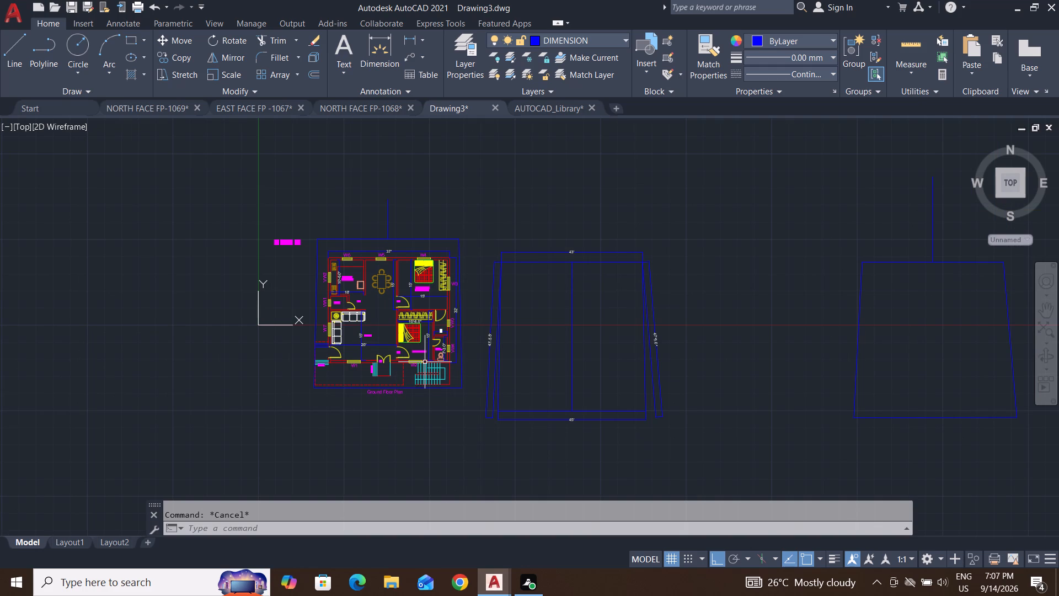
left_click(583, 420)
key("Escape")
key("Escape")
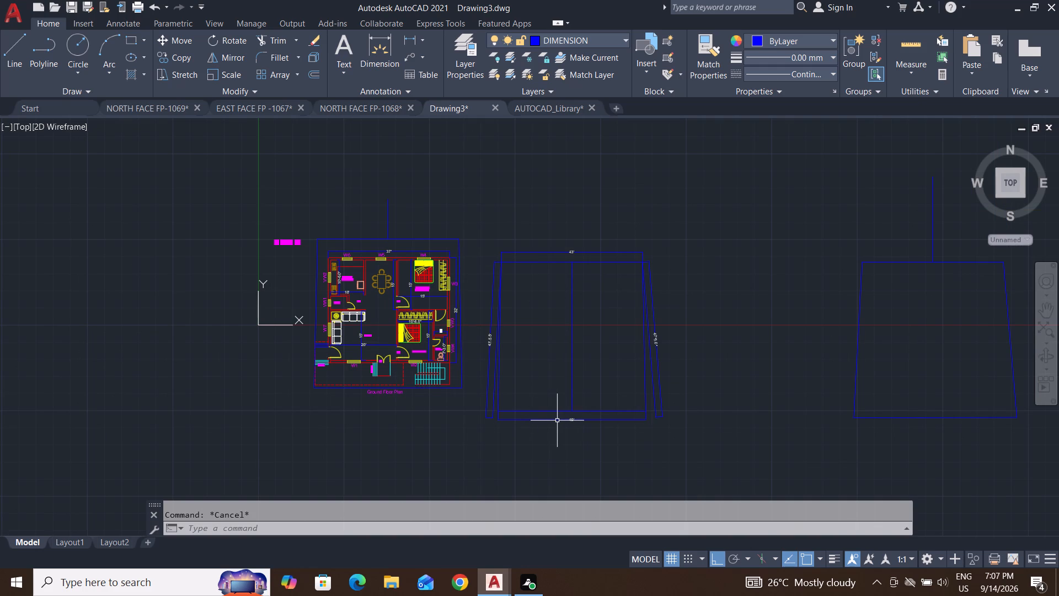
Delete the outline around the ground floor plan with its northern vertical line, plus the dimensioned plot outline's south edge.
left_click(560, 412)
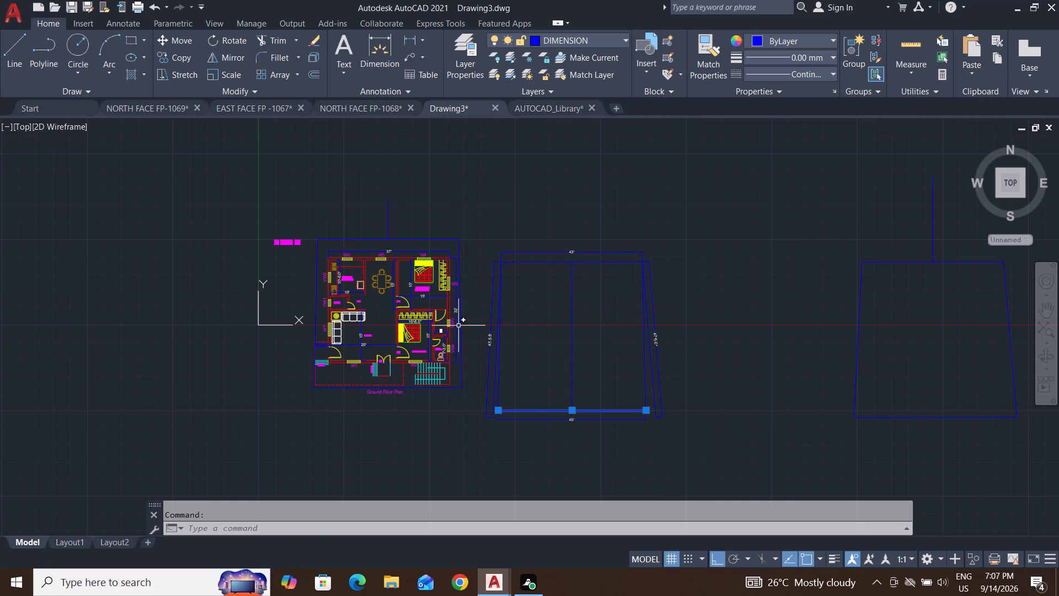
left_click(455, 387)
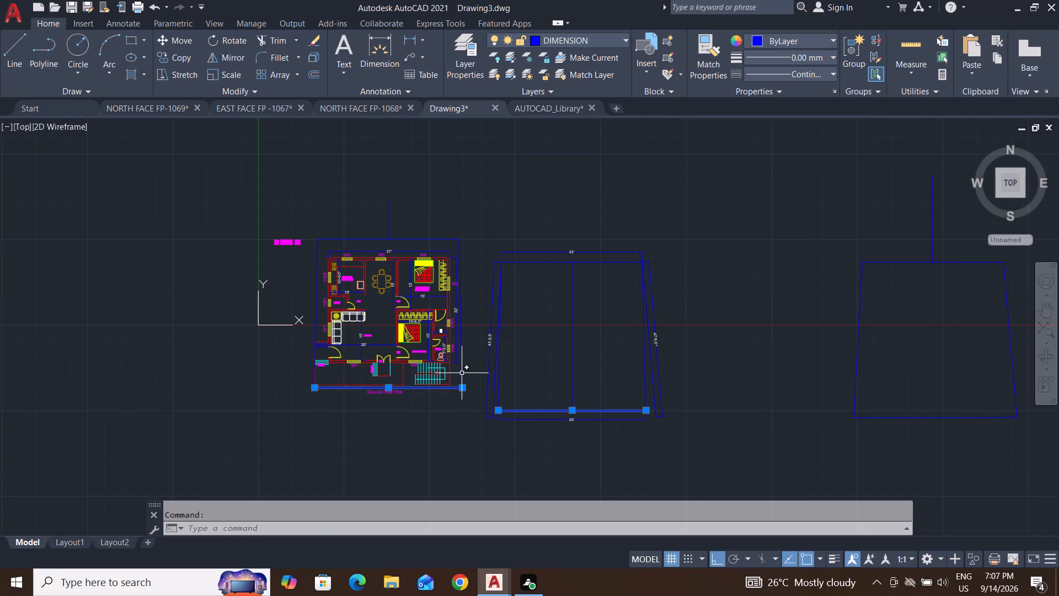
left_click(462, 372)
left_click(315, 305)
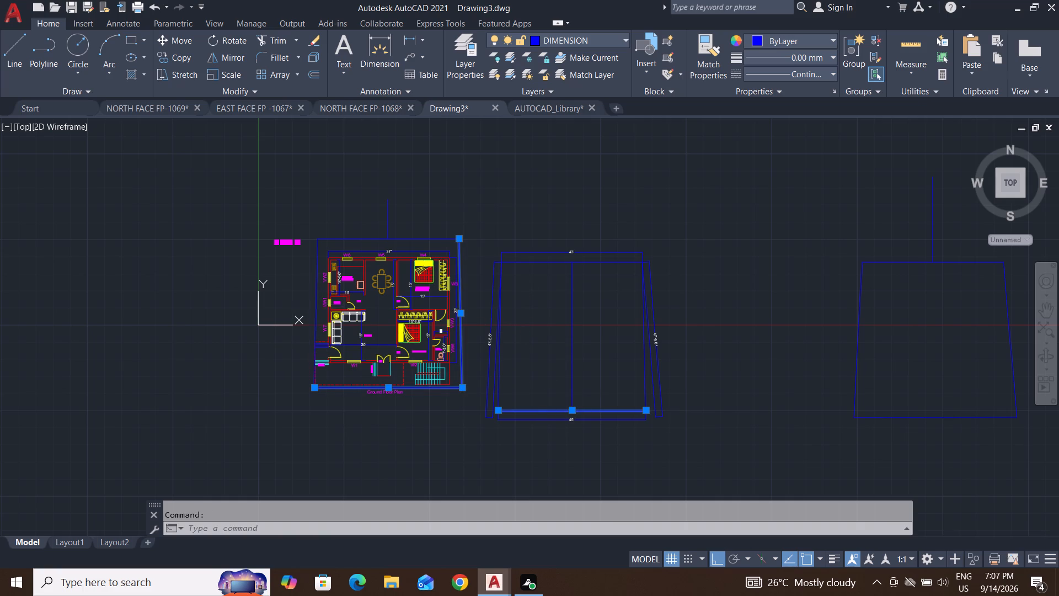
left_click(376, 238)
left_click(414, 182)
left_click(347, 248)
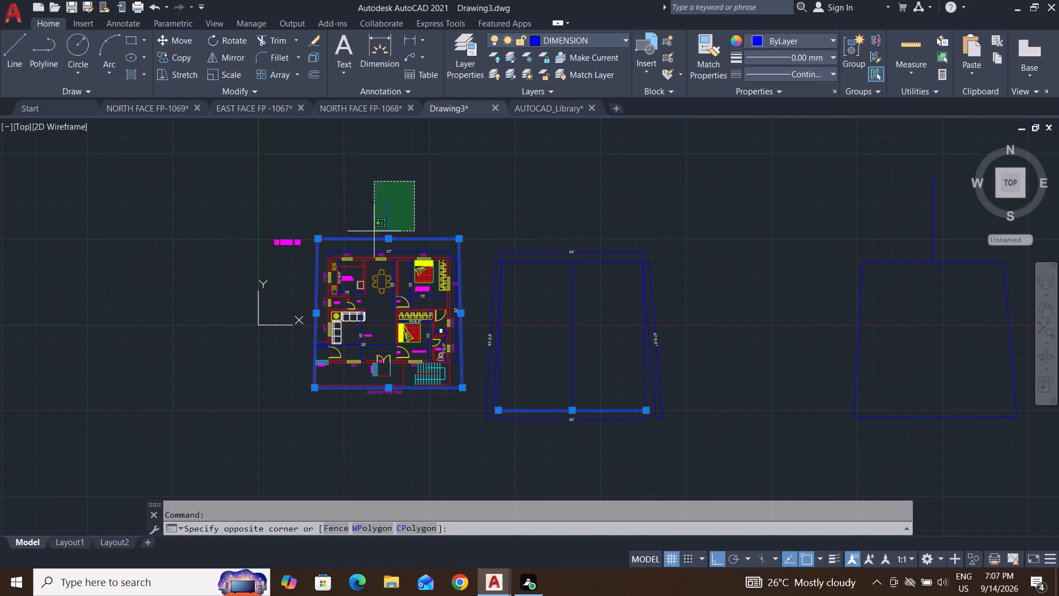
key("Delete")
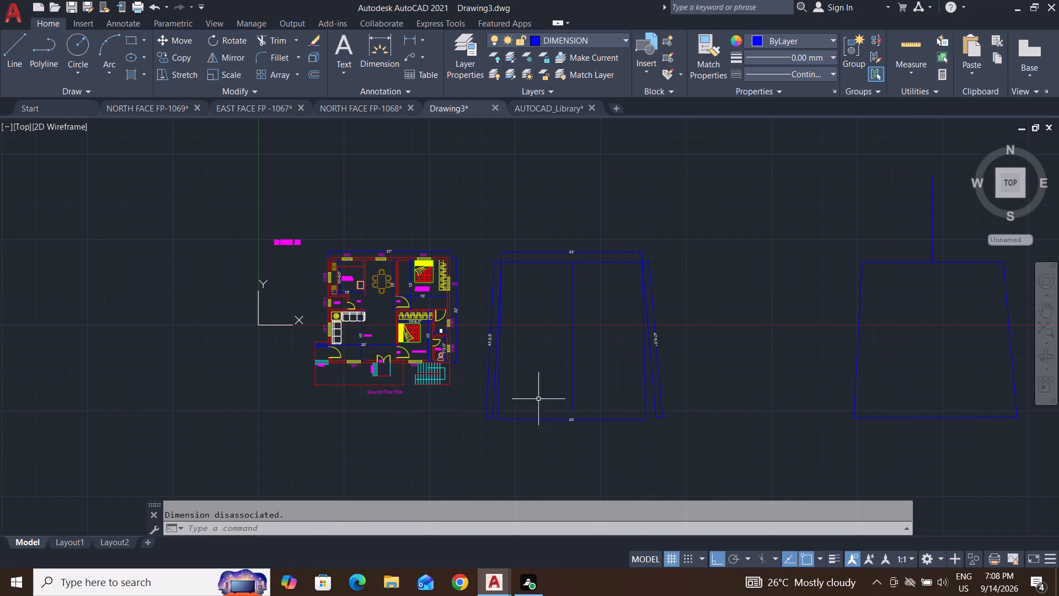
Redraw the south edge of the dimensioned plot outline as a line between the lower ends of its two slanted sides.
left_click(607, 422)
middle_click(621, 465)
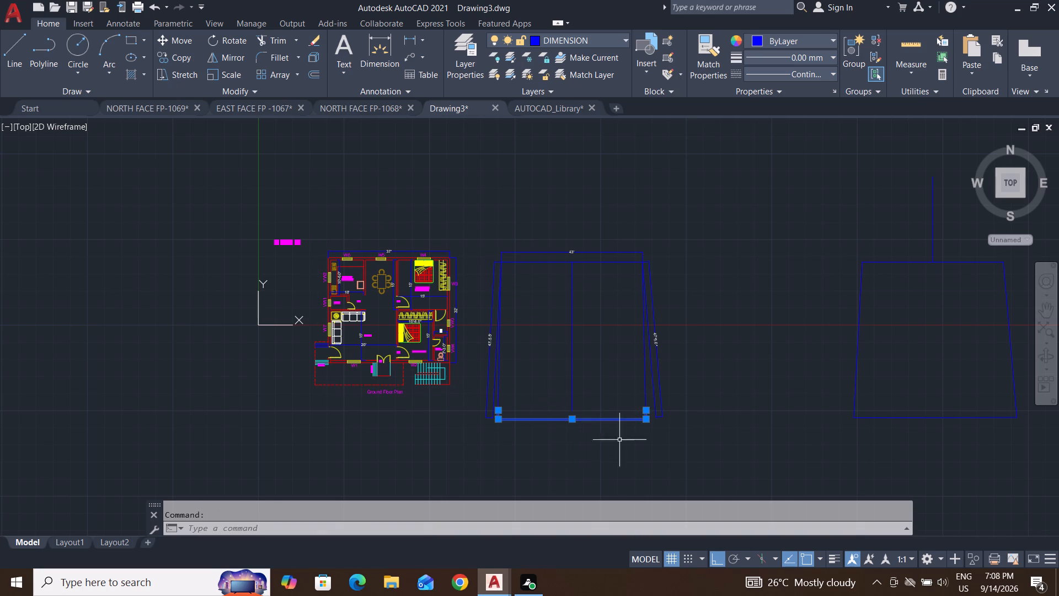
left_click(9, 37)
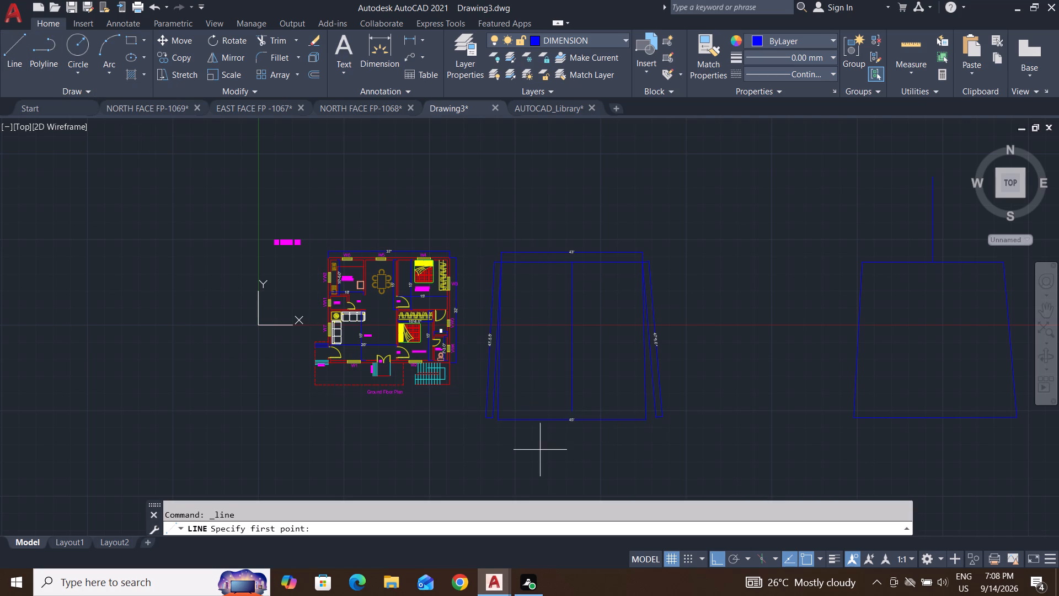
scroll(544, 455, "up", 2)
left_click(799, 339)
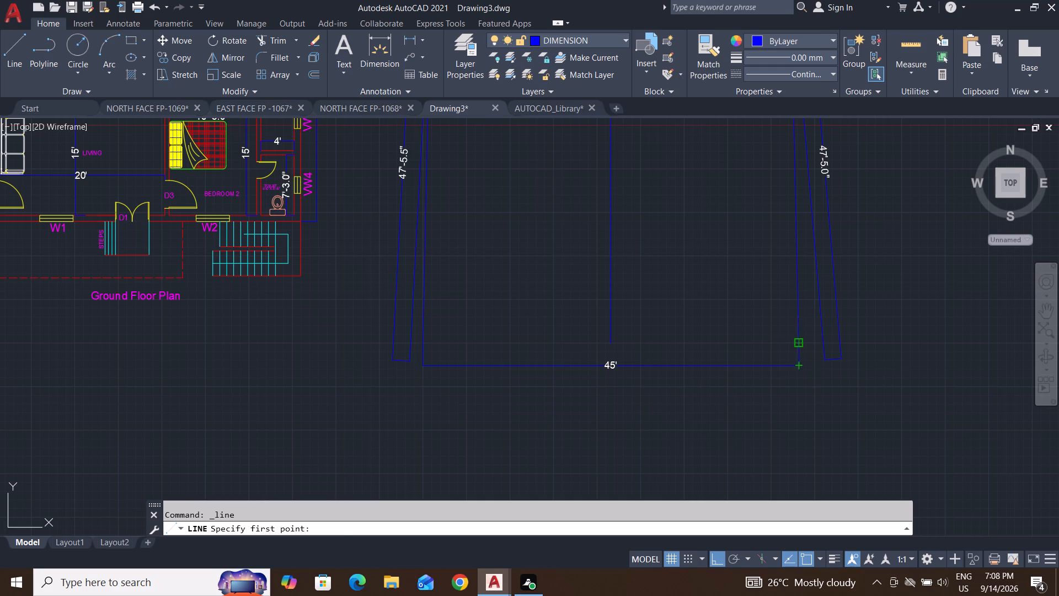
left_click(420, 342)
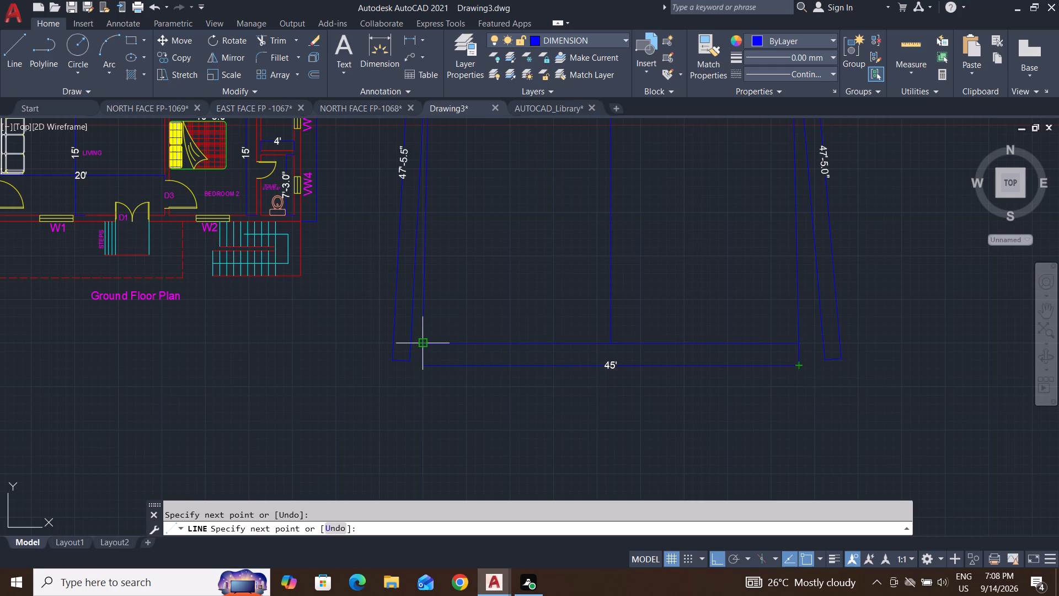
key("Escape")
key("Escape")
Move the four edges and centre line of the dimensioned outline, without its dimensions, east beyond the other slanted outline.
middle_click_drag(630, 402, 634, 438)
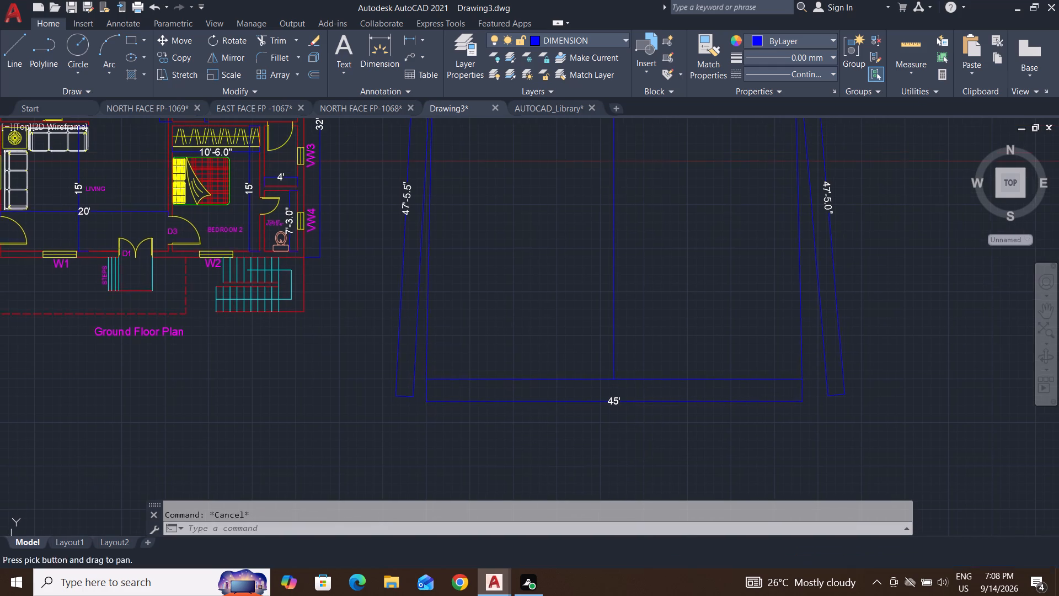
left_click(762, 389)
left_click(569, 320)
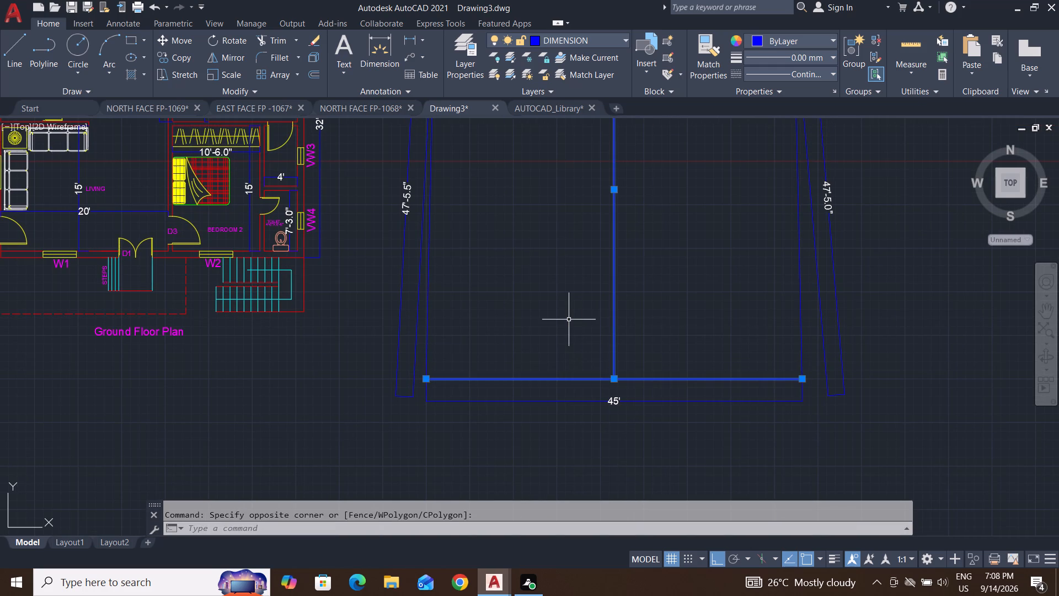
scroll(604, 312, "down", 2)
middle_click(604, 312)
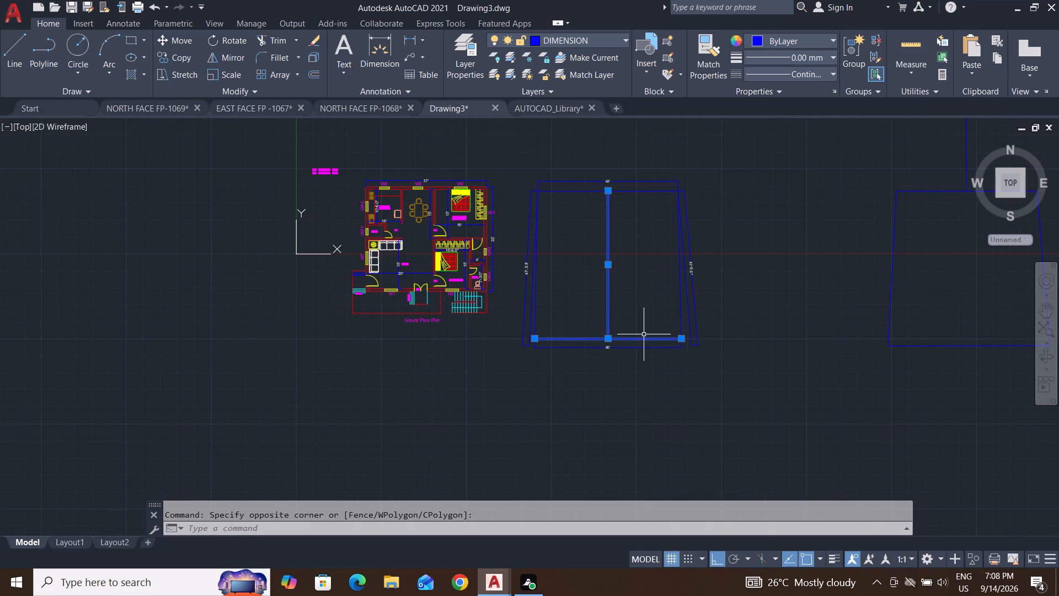
left_click(643, 188)
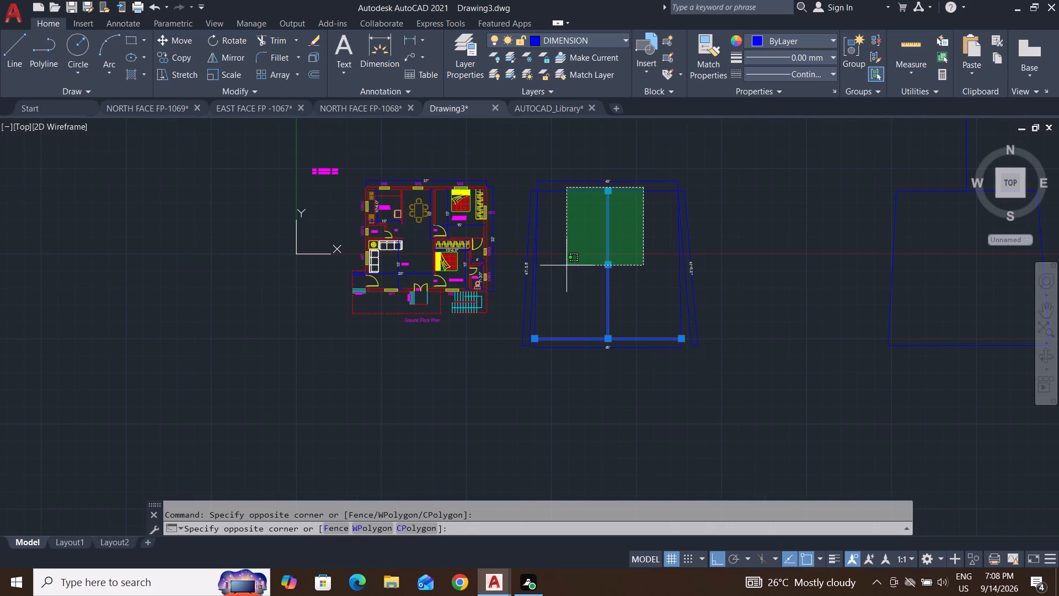
left_click(555, 281)
scroll(687, 340, "up", 3)
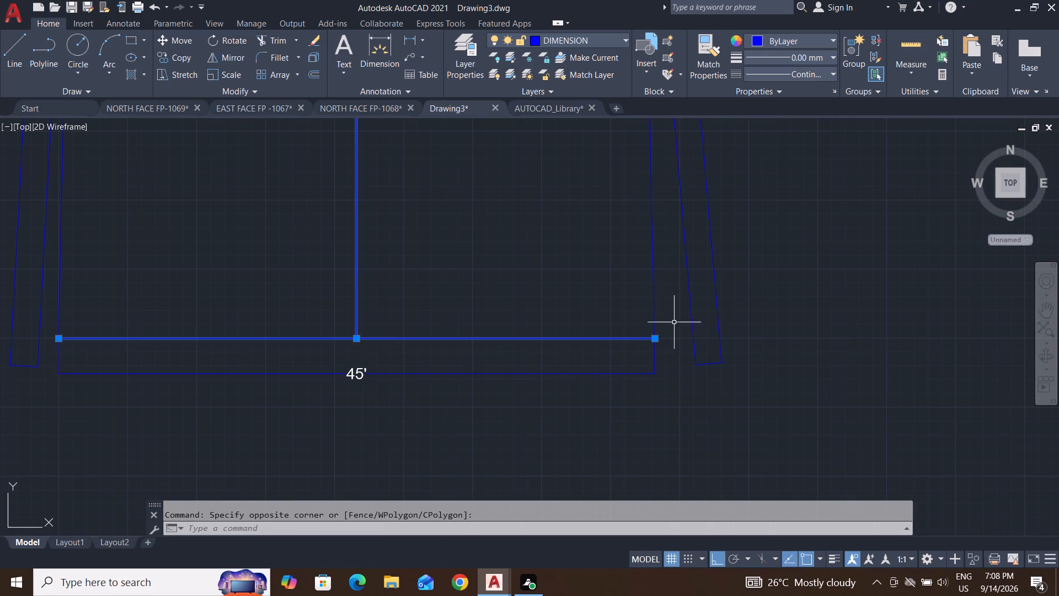
left_click(665, 292)
left_click(628, 328)
scroll(629, 337, "down", 2)
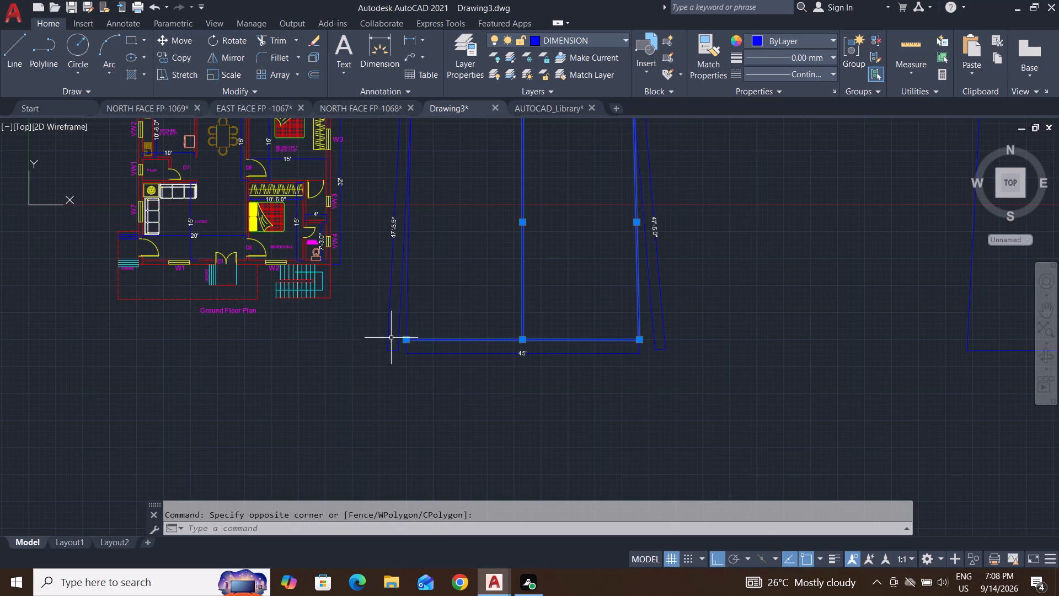
scroll(392, 336, "up", 2)
left_click(453, 283)
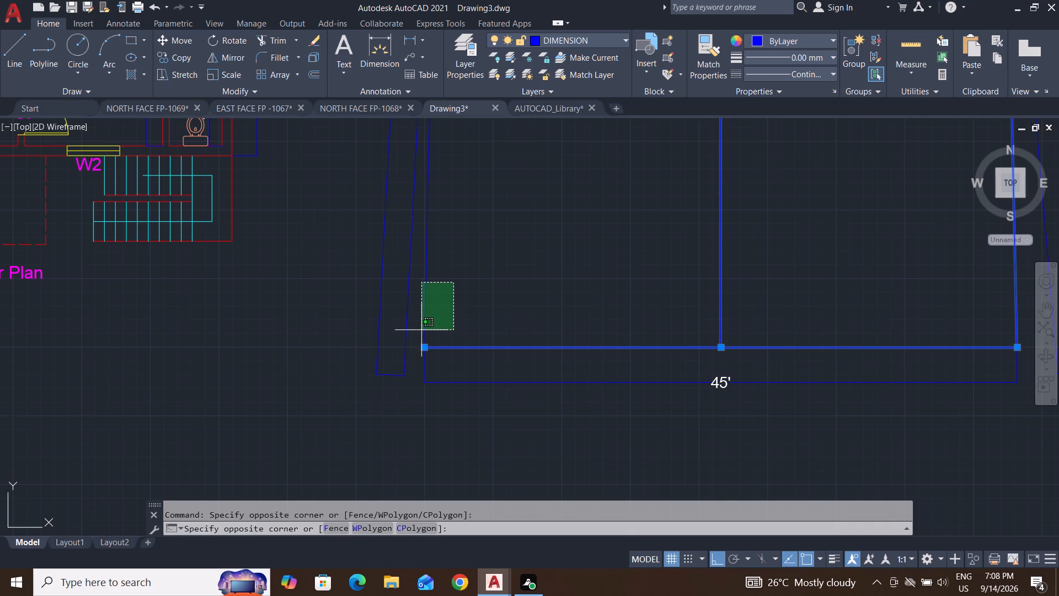
left_click(418, 327)
scroll(425, 400, "down", 3)
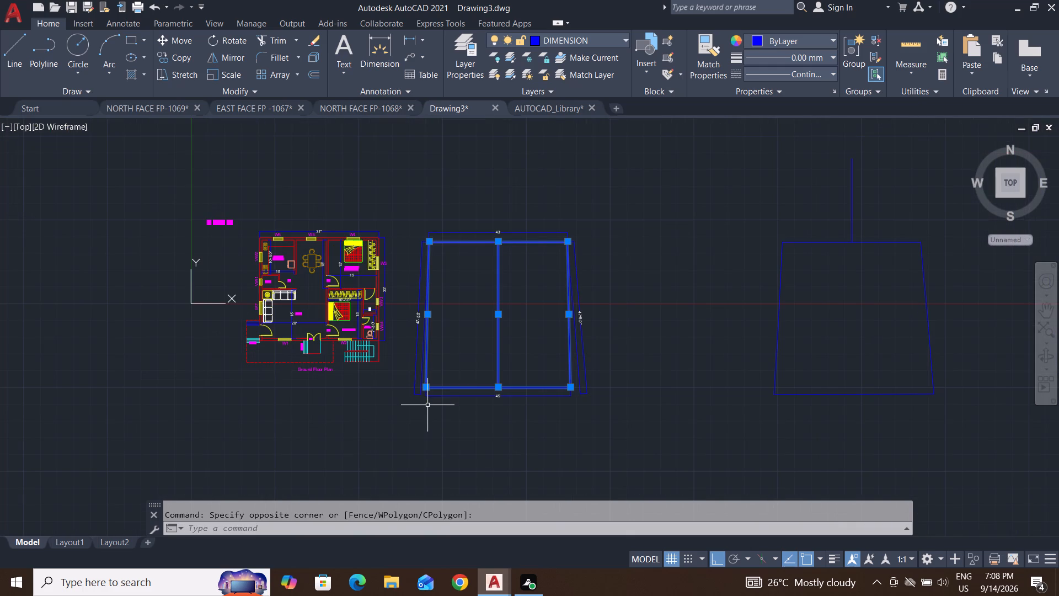
key("m")
key("Return")
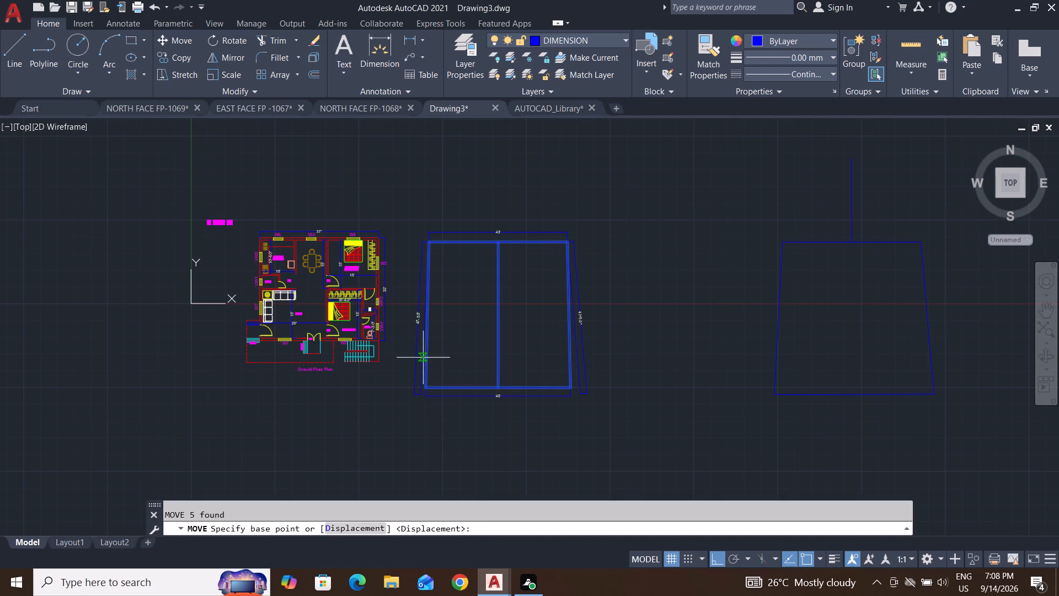
left_click(429, 389)
scroll(429, 389, "down", 2)
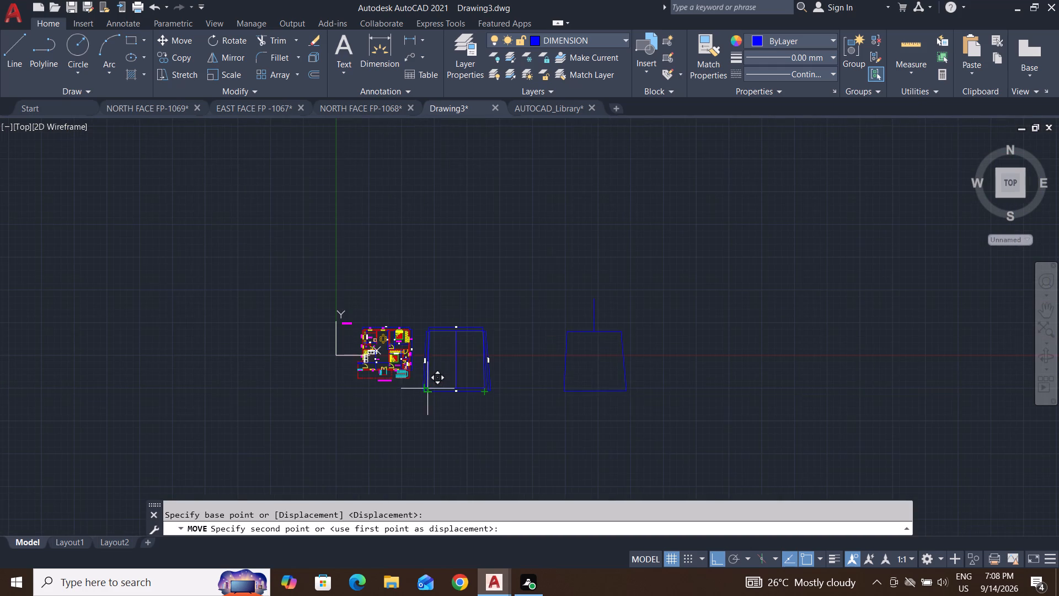
left_click(702, 393)
key("Escape")
key("Escape")
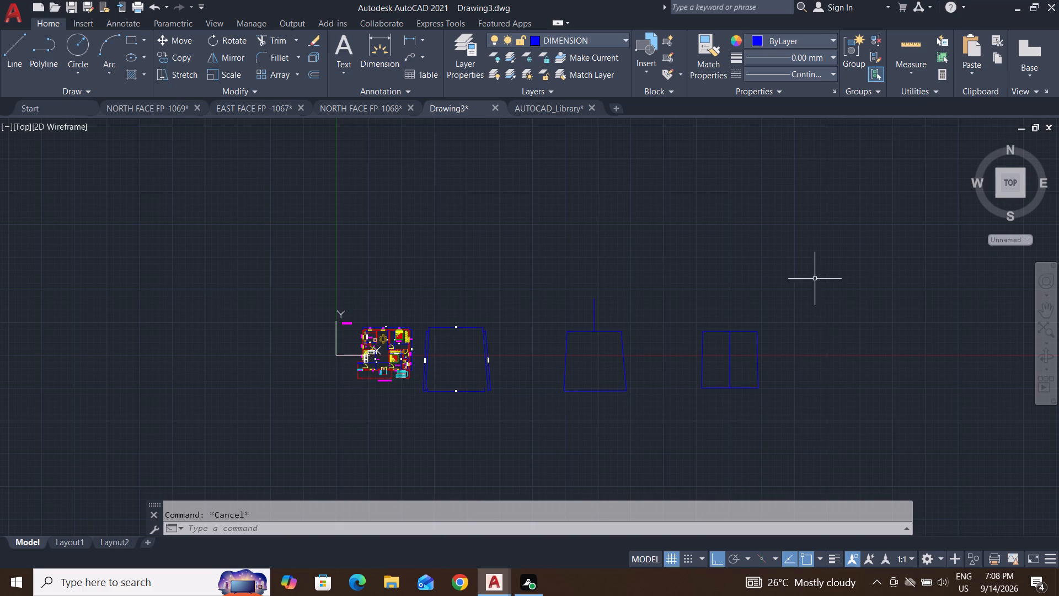
key("Escape")
key("Escape")
key("Escape")
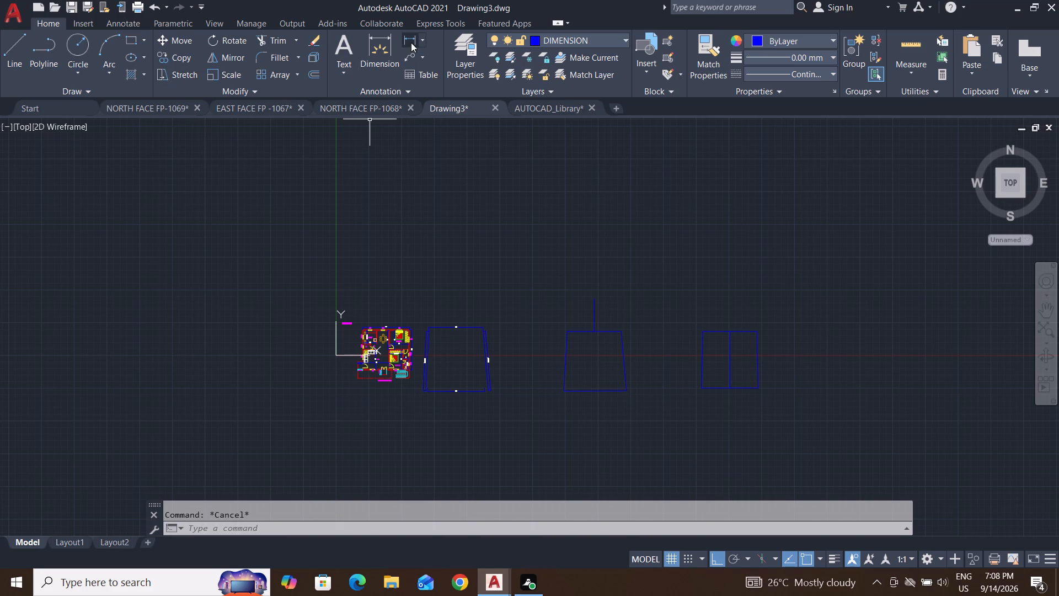
Add a linear dimension below the south edge of the moved outline.
left_click(411, 42)
scroll(758, 418, "up", 3)
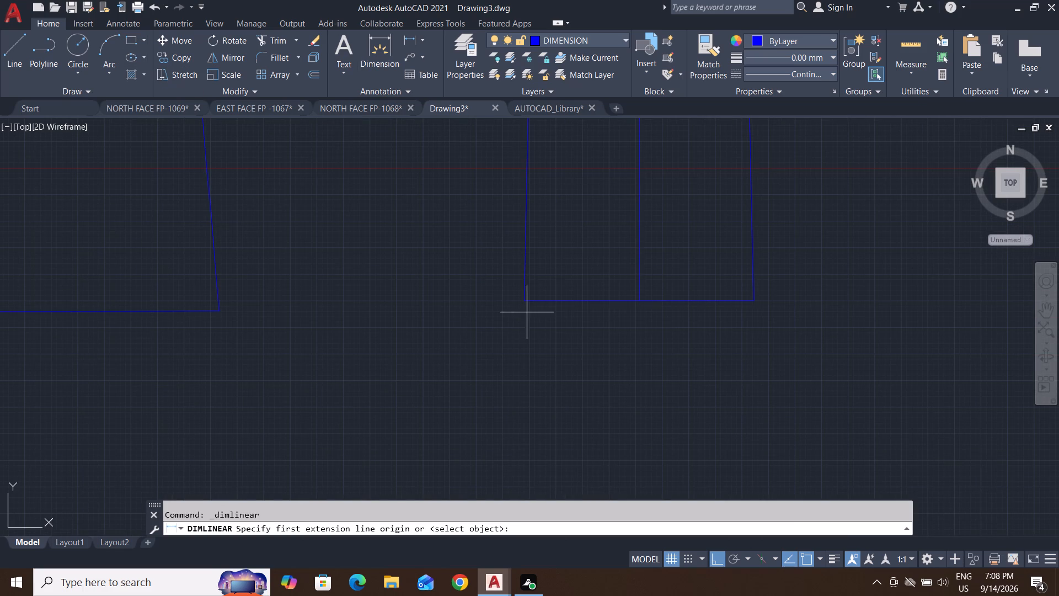
left_click(523, 301)
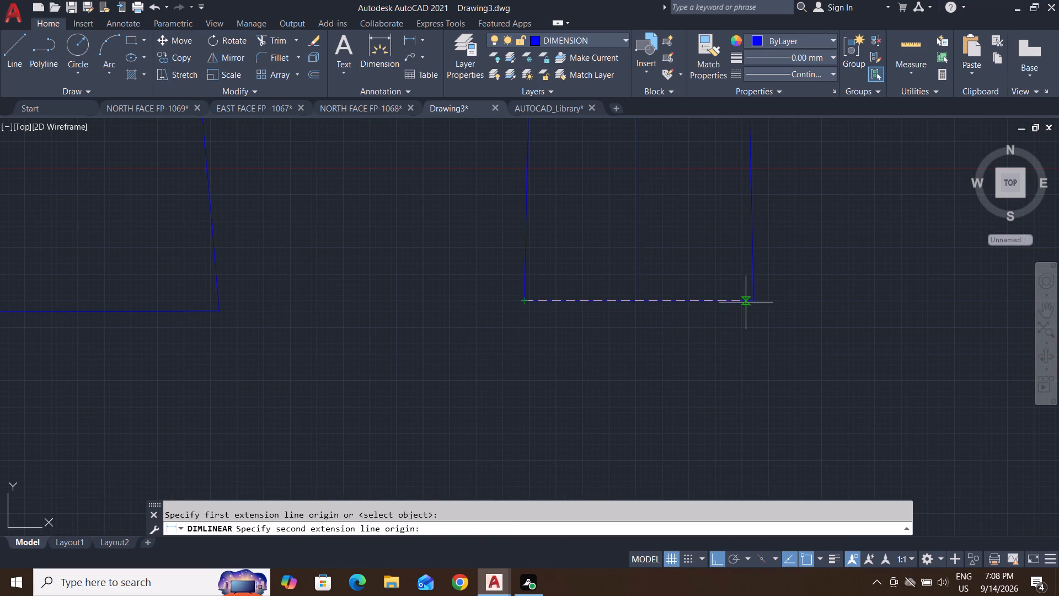
left_click(756, 302)
left_click(752, 337)
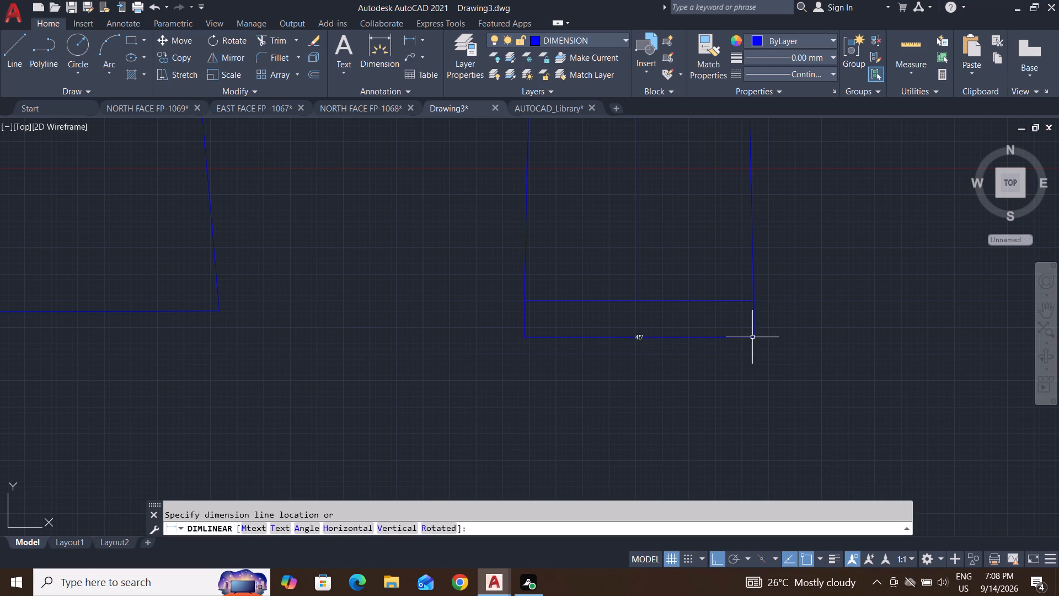
key("Escape")
key("Escape")
key("Escape")
key("Escape")
key("Escape")
key("Escape")
key("Escape")
key("Escape")
key("Escape")
key("Escape")
key("Escape")
key("Escape")
key("Escape")
key("Escape")
key("Escape")
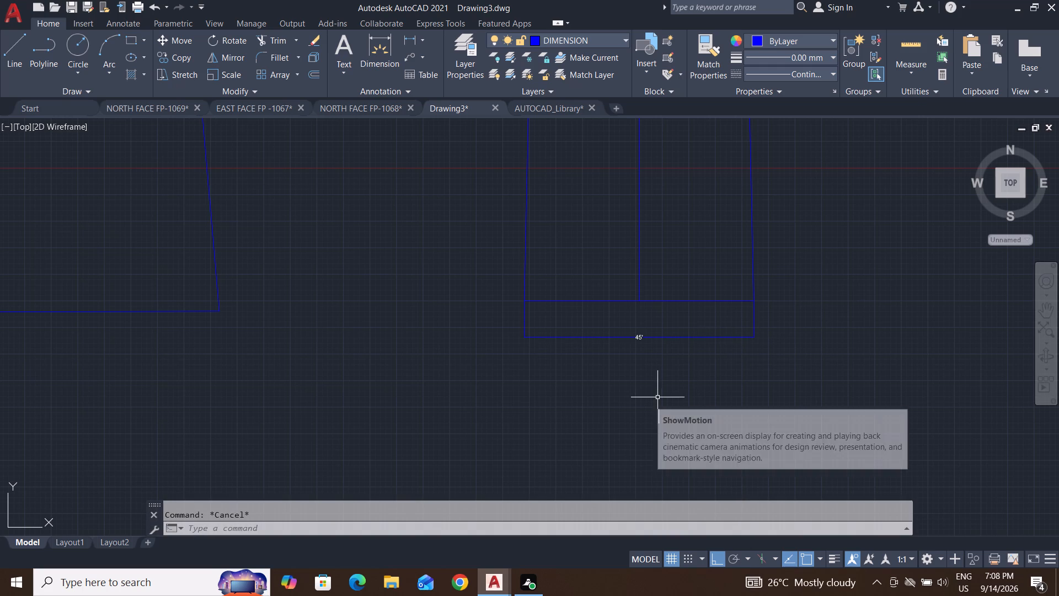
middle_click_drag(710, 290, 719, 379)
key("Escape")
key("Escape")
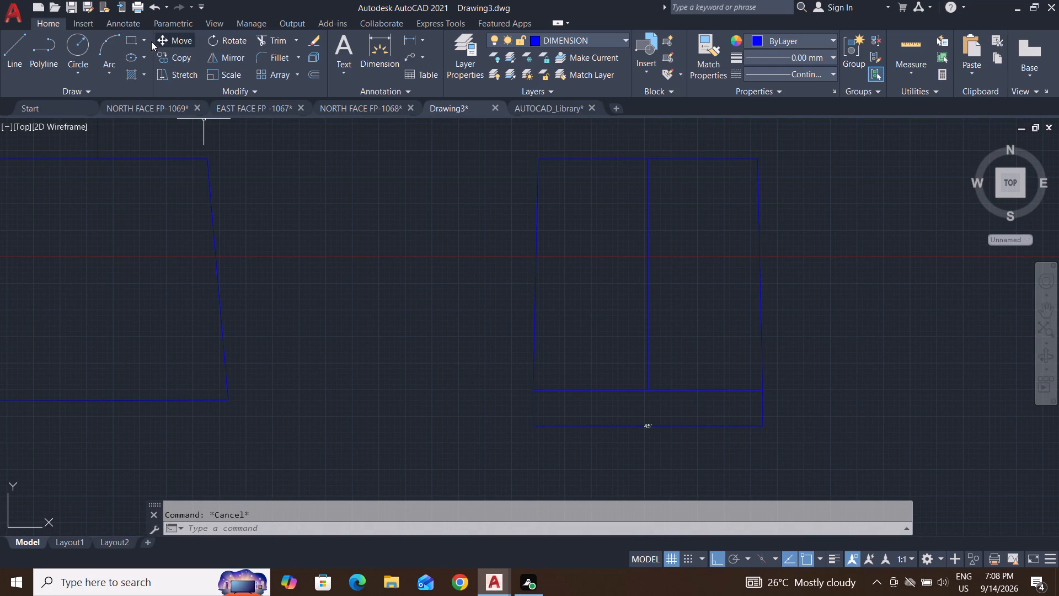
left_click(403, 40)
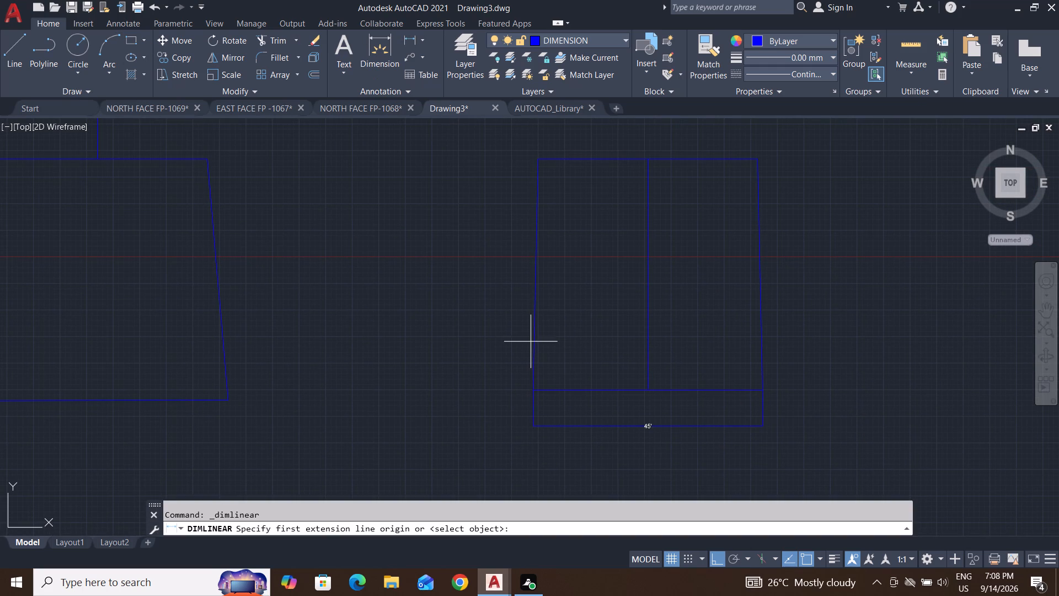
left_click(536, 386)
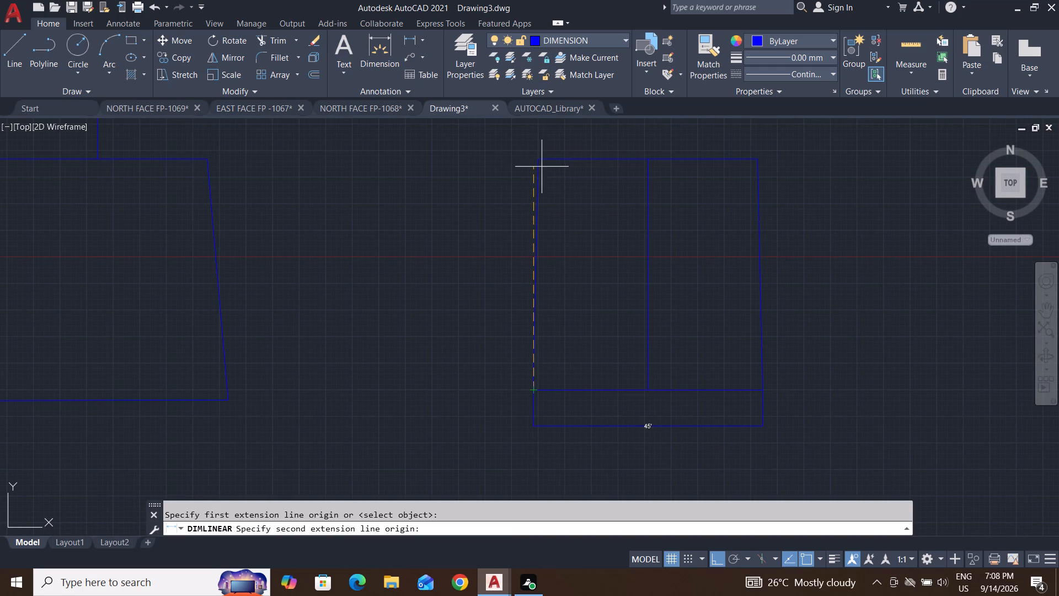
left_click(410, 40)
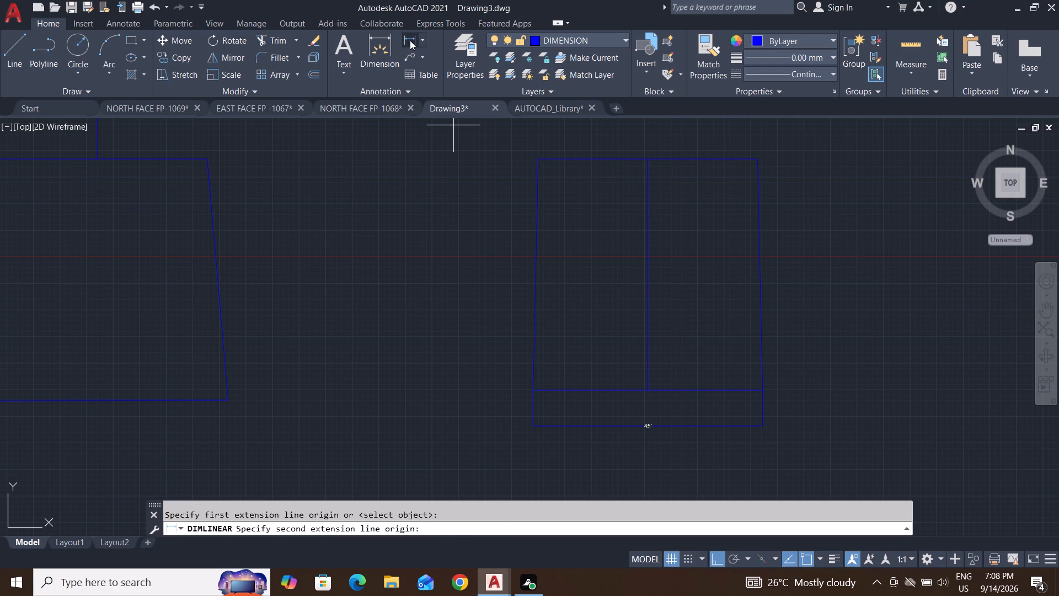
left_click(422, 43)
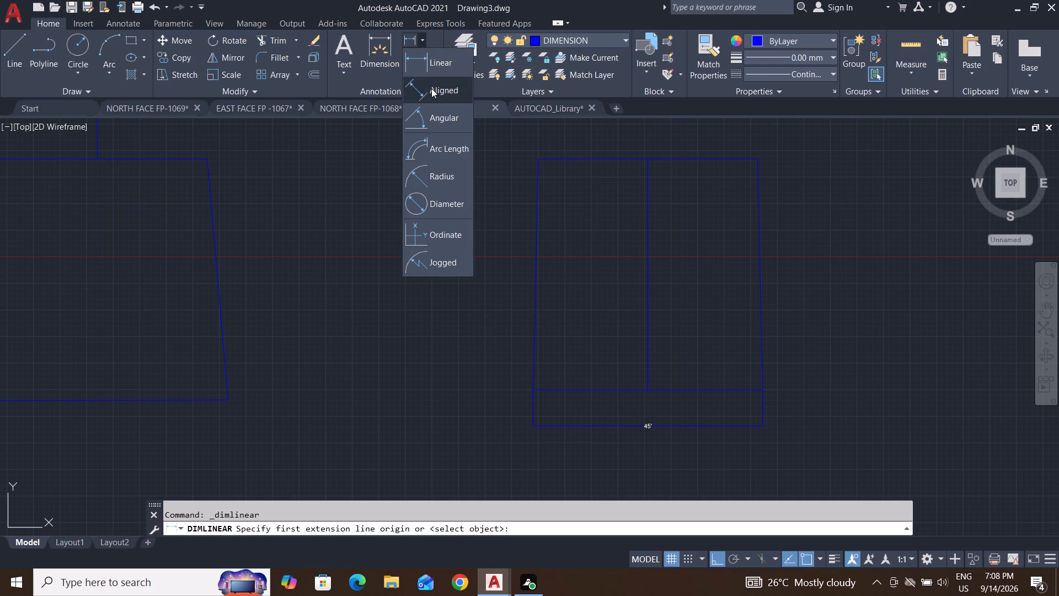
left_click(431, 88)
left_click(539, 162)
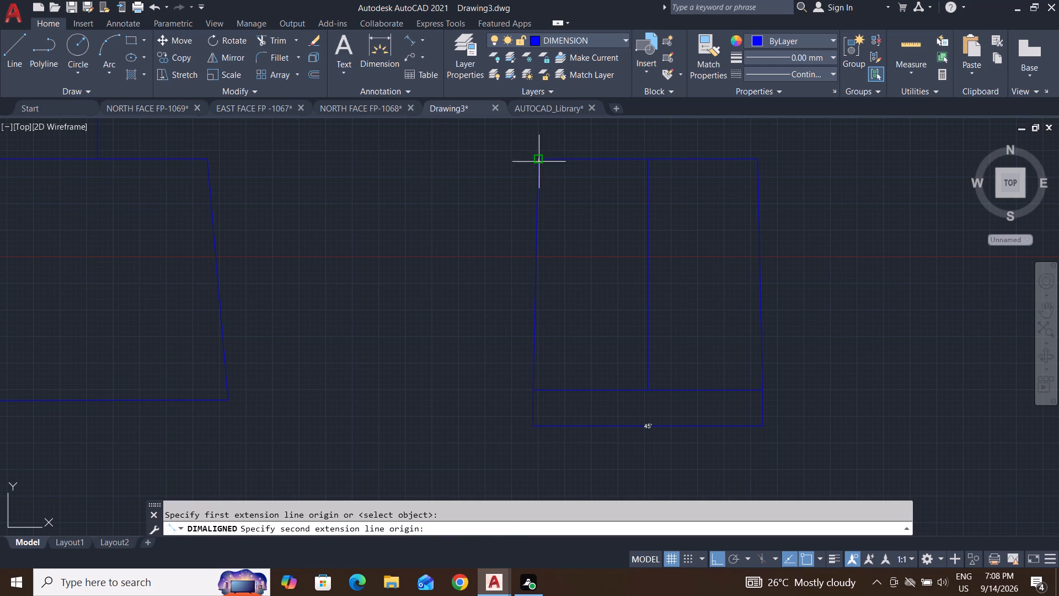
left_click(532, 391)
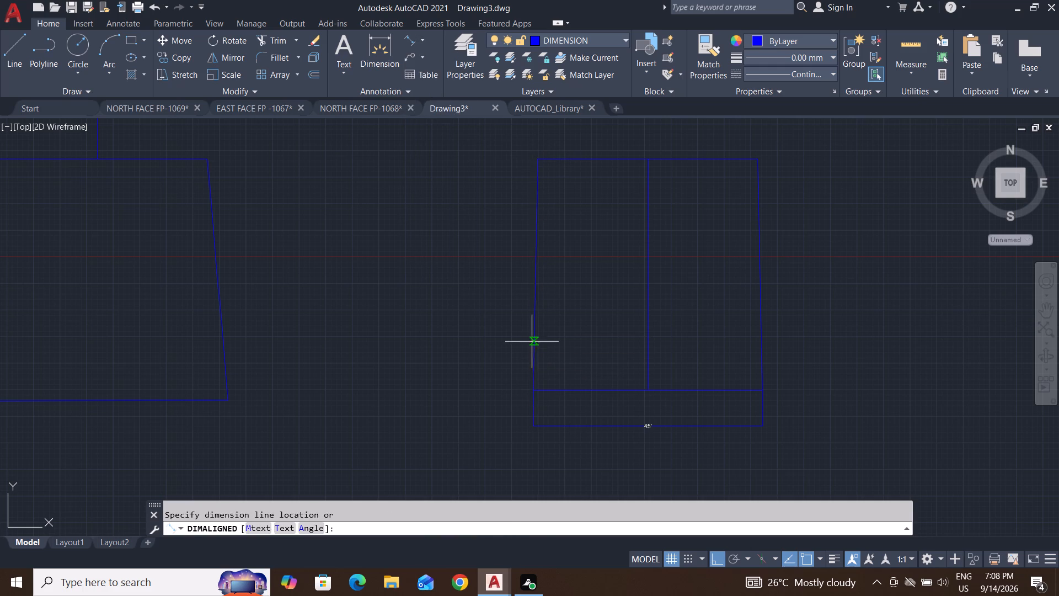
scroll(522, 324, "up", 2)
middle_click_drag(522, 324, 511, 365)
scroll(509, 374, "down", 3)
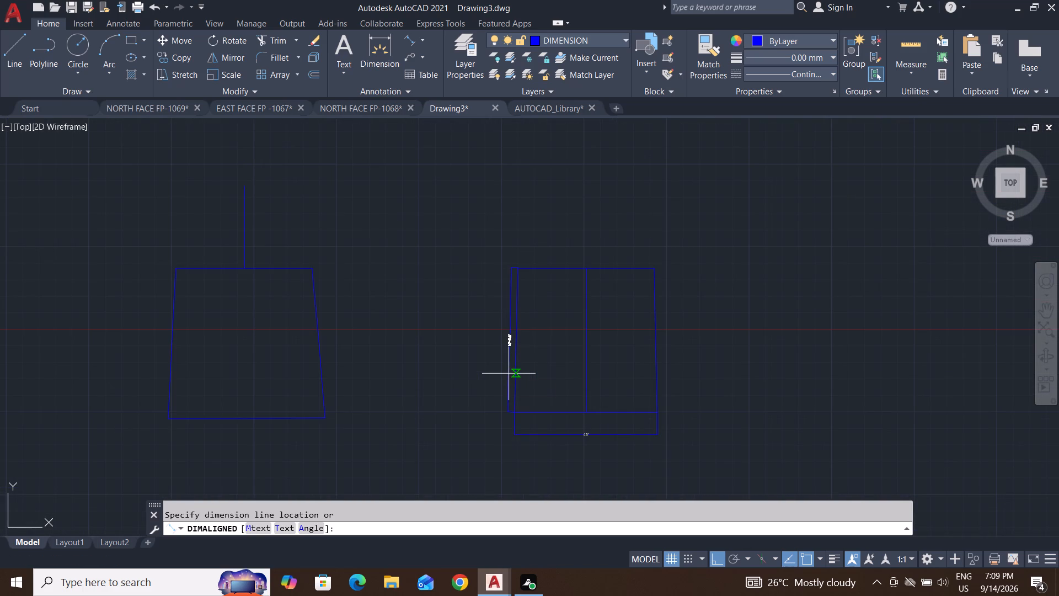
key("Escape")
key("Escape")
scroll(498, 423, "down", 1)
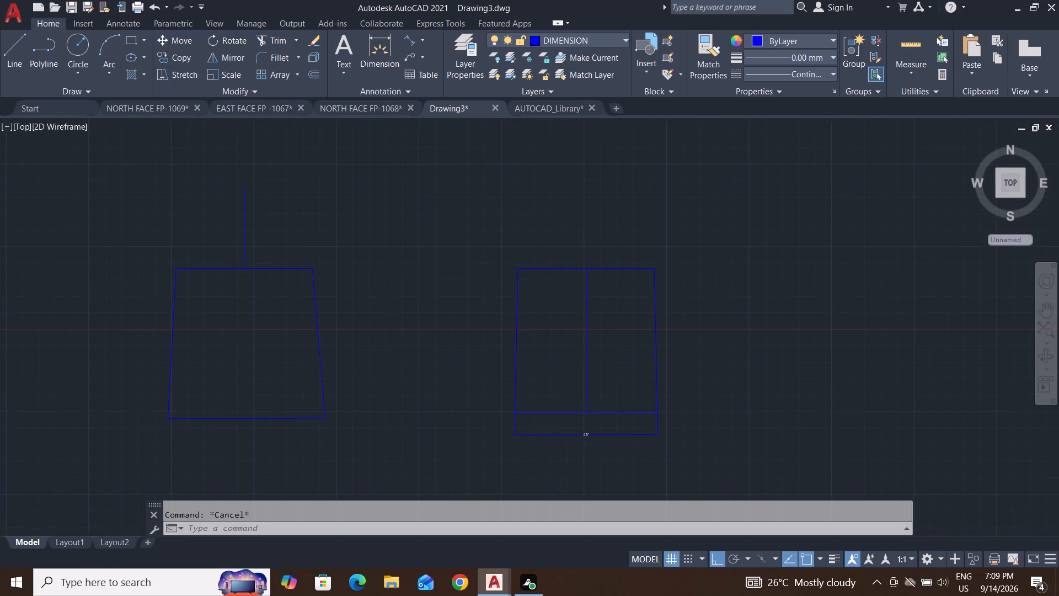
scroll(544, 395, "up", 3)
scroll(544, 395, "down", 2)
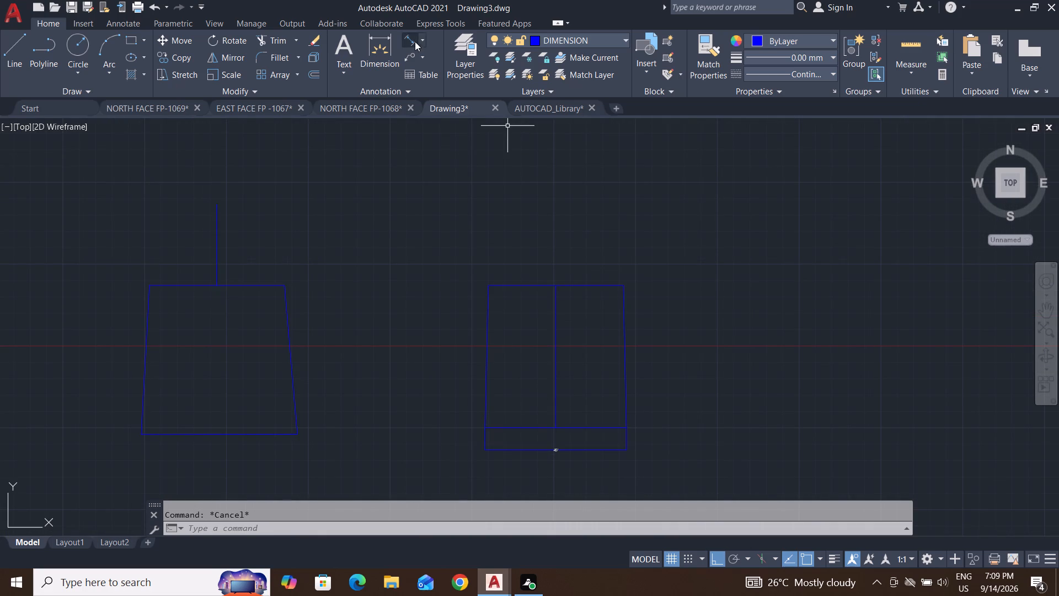
Add a linear dimension above the north edge of the moved outline with the centre line.
left_click(420, 36)
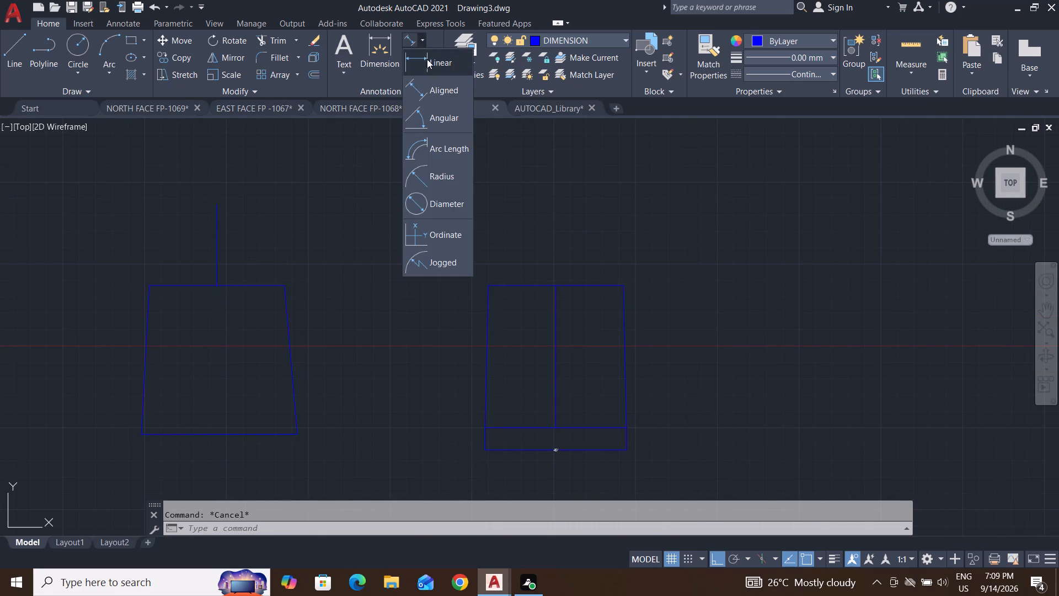
left_click(434, 65)
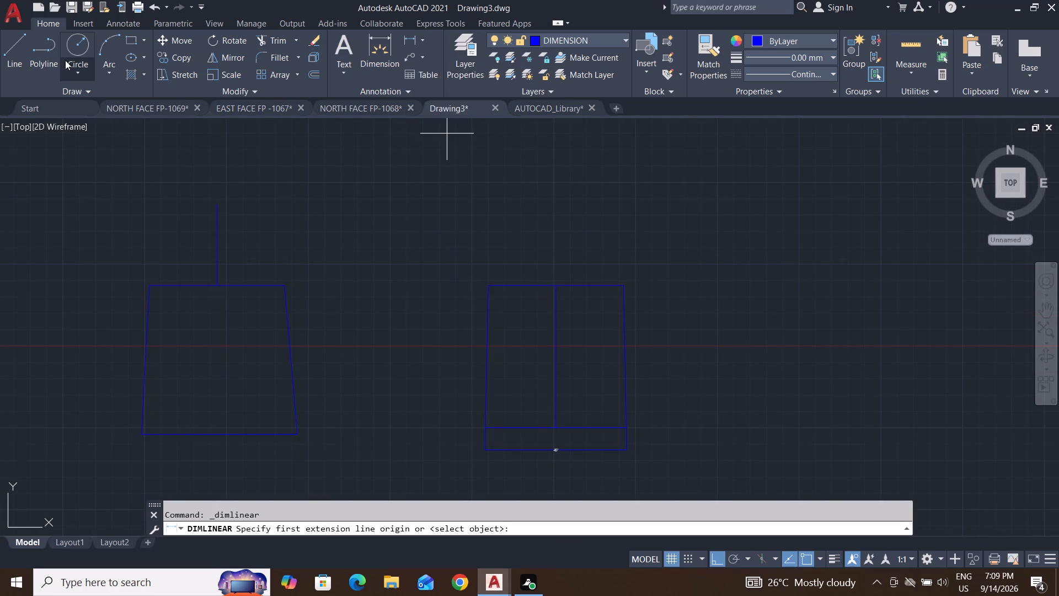
scroll(597, 260, "up", 2)
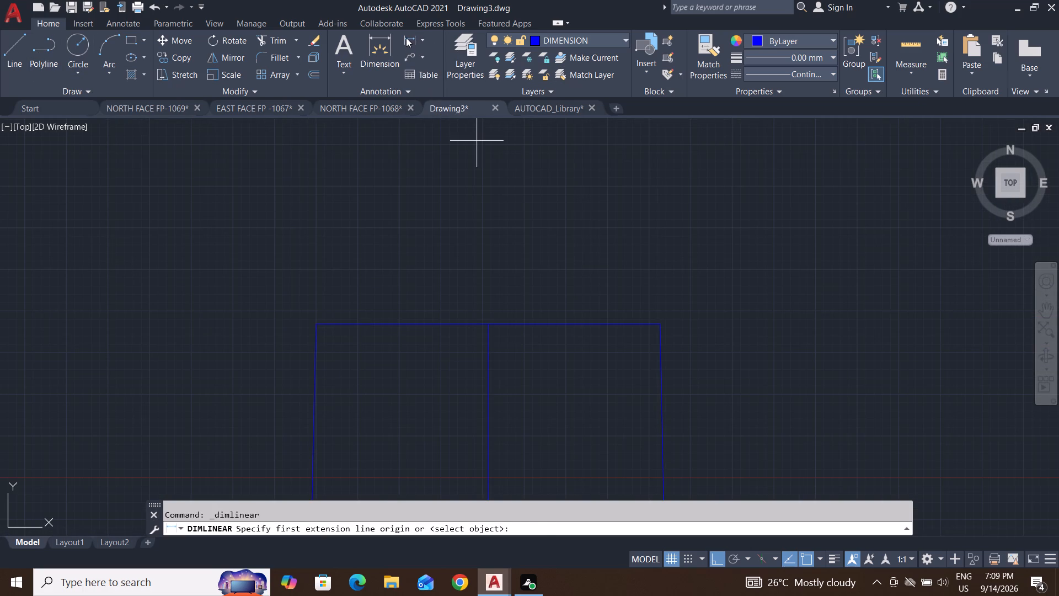
left_click(406, 38)
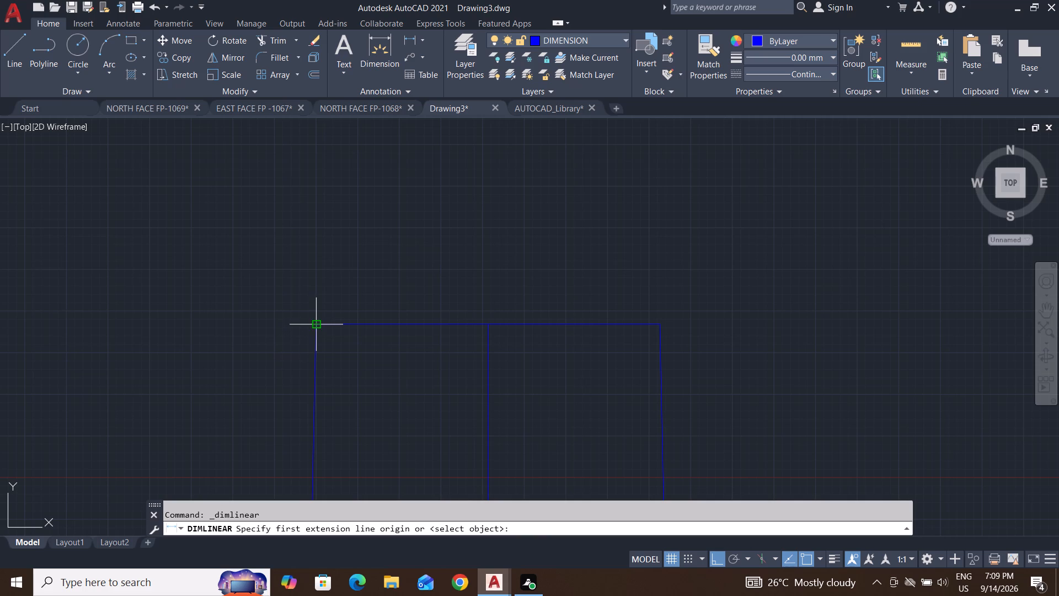
left_click(317, 323)
left_click(663, 323)
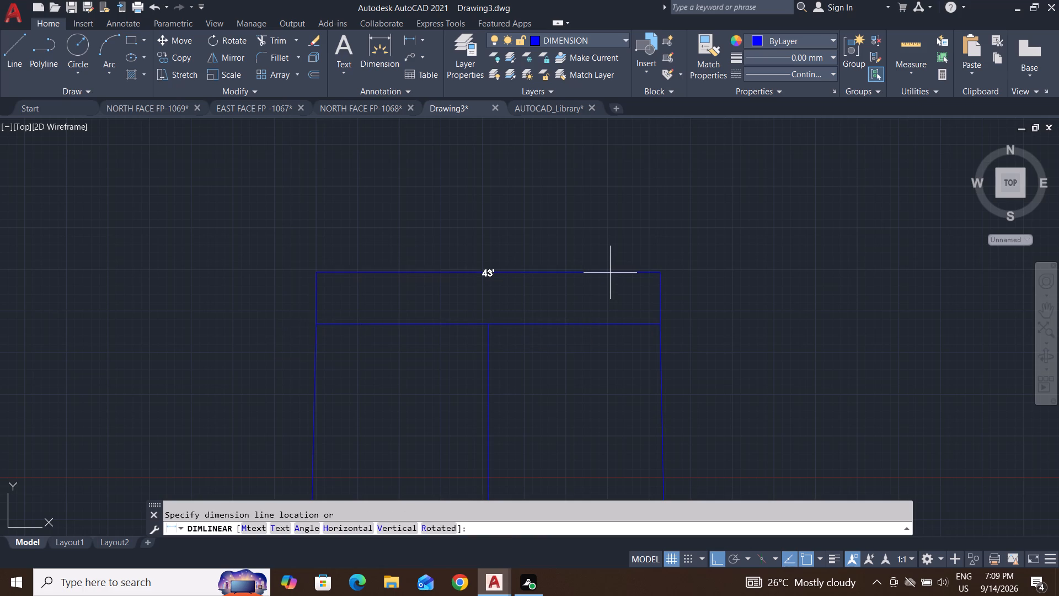
left_click(610, 273)
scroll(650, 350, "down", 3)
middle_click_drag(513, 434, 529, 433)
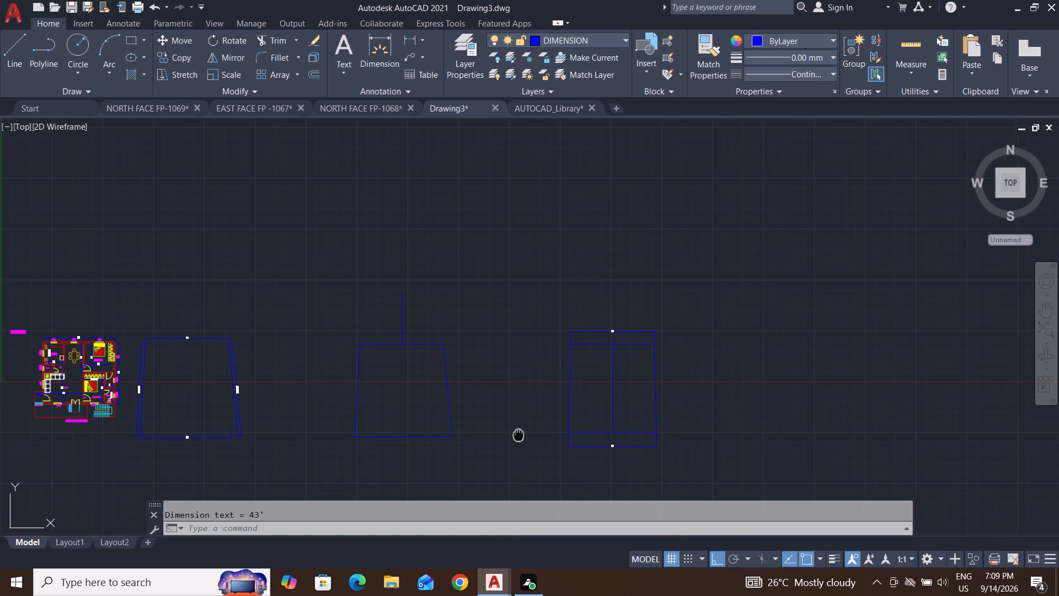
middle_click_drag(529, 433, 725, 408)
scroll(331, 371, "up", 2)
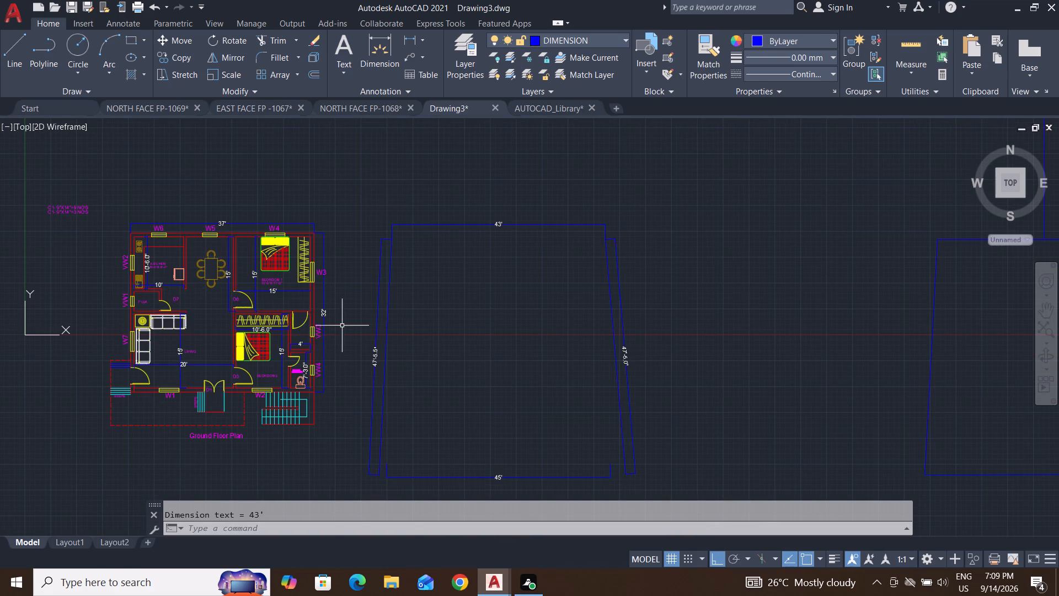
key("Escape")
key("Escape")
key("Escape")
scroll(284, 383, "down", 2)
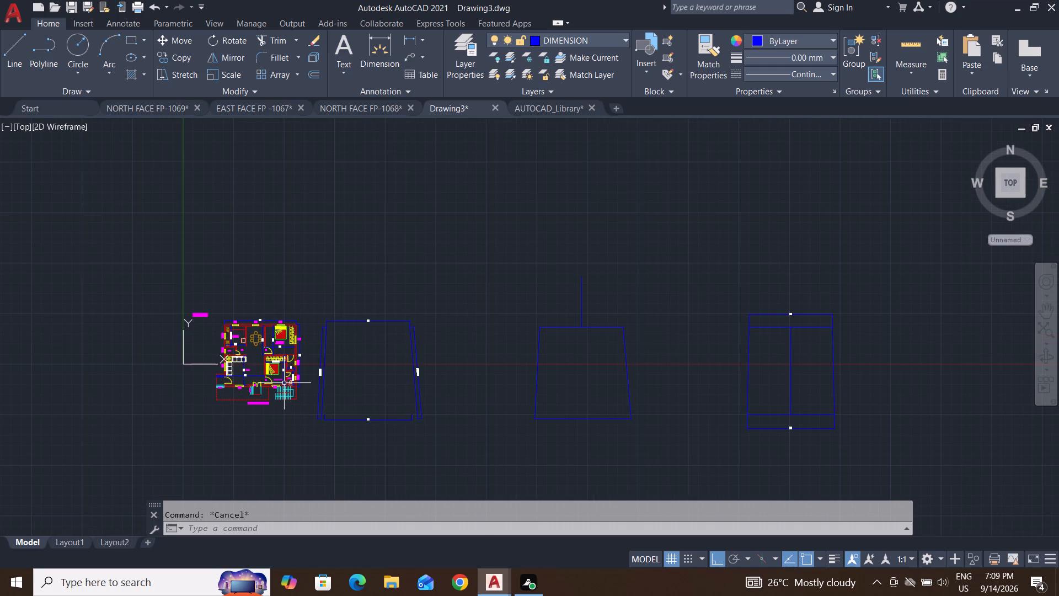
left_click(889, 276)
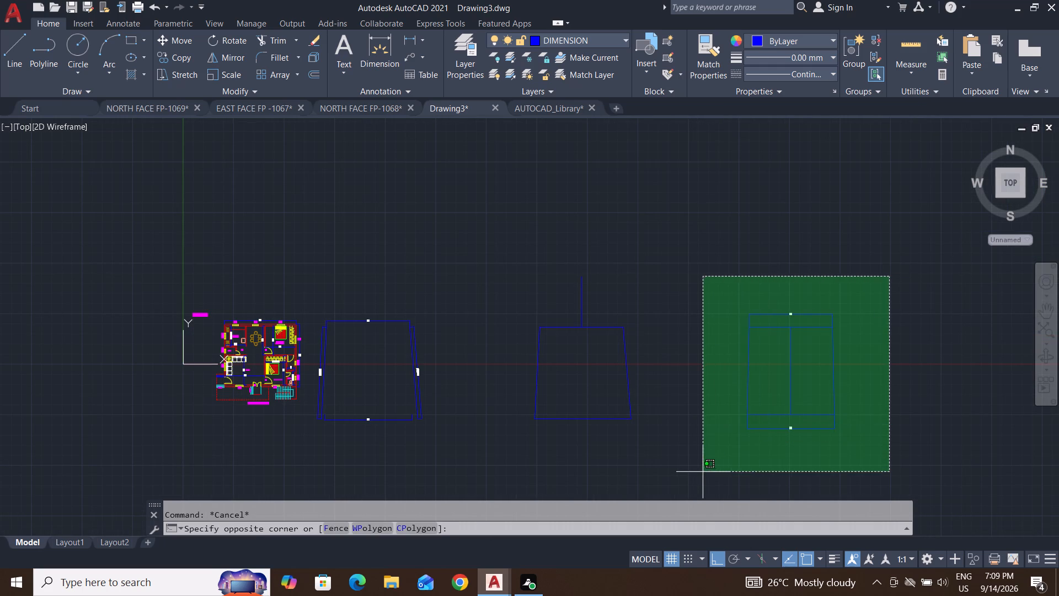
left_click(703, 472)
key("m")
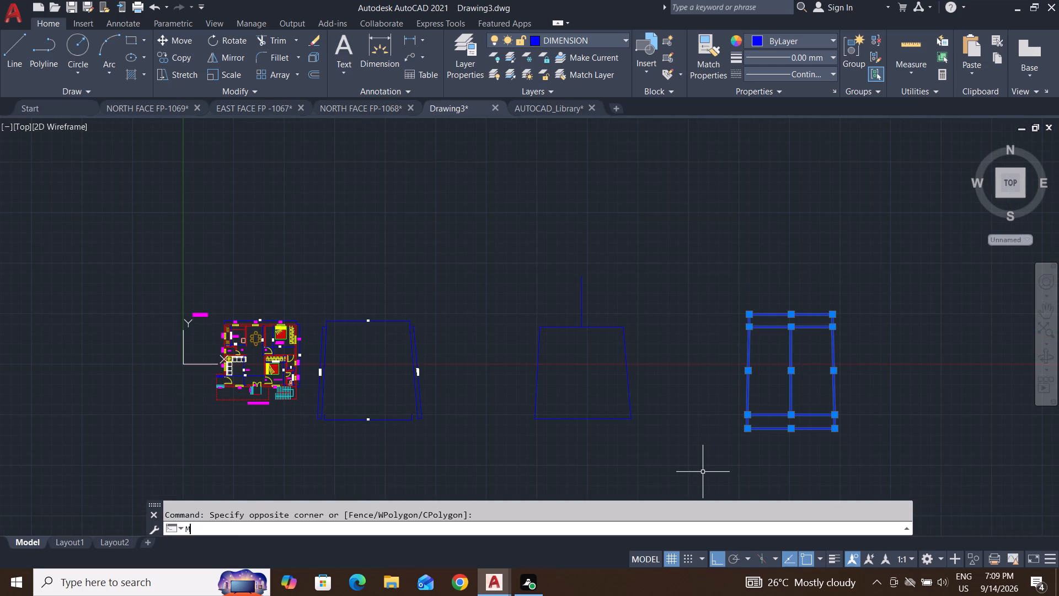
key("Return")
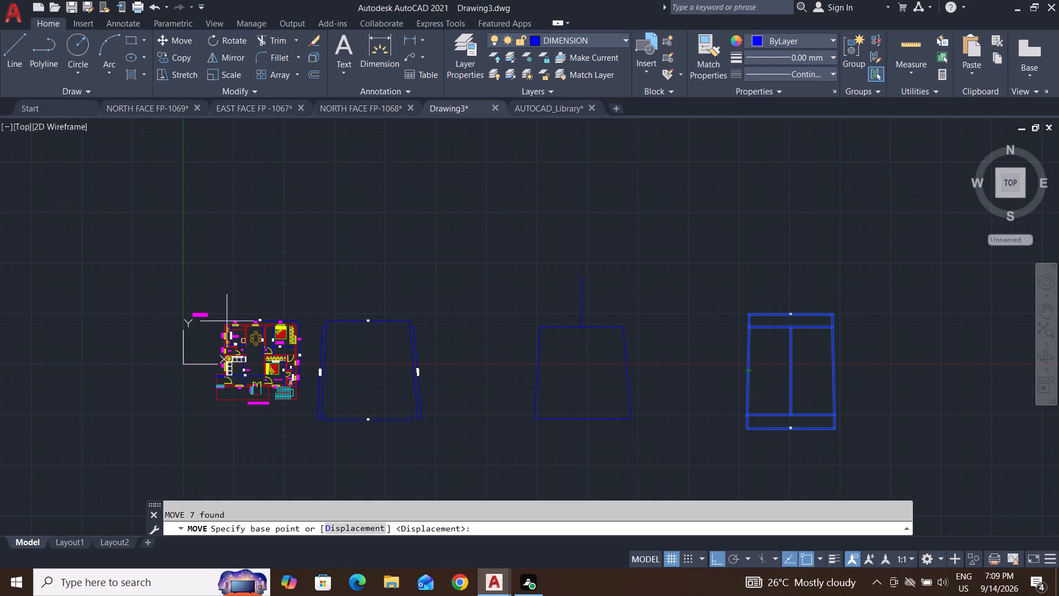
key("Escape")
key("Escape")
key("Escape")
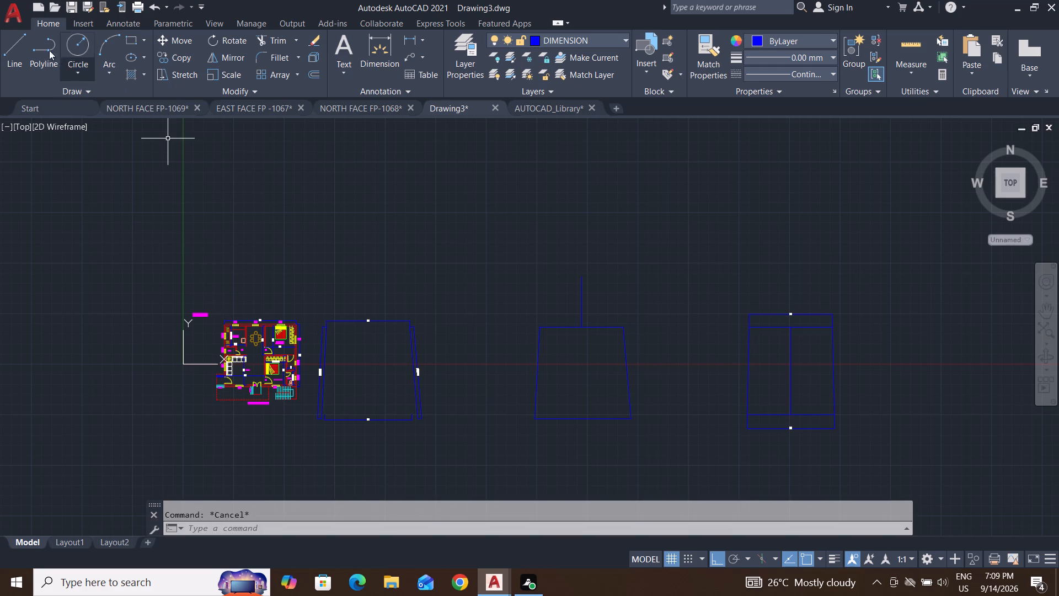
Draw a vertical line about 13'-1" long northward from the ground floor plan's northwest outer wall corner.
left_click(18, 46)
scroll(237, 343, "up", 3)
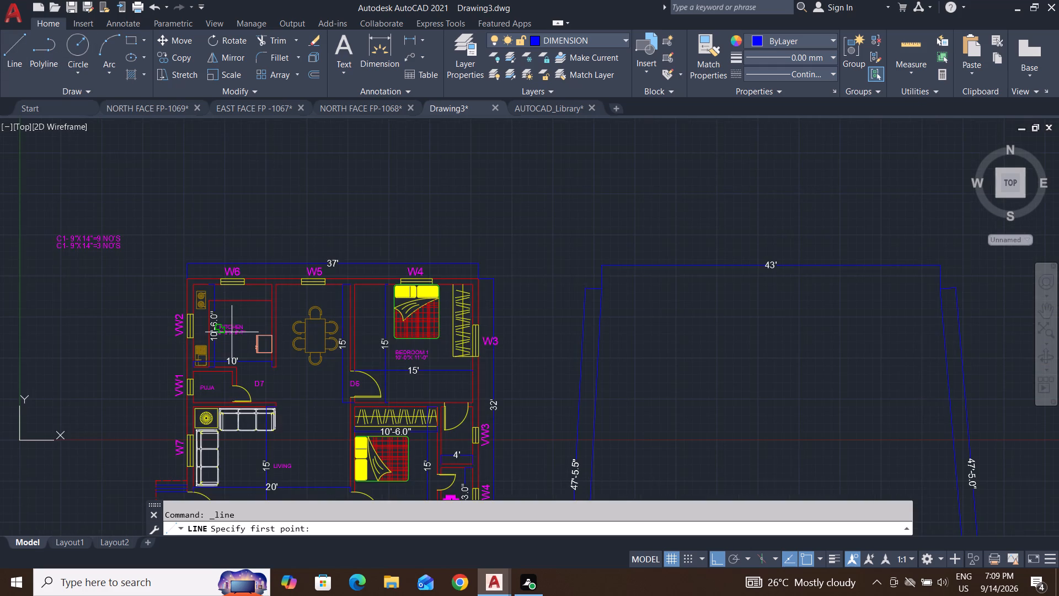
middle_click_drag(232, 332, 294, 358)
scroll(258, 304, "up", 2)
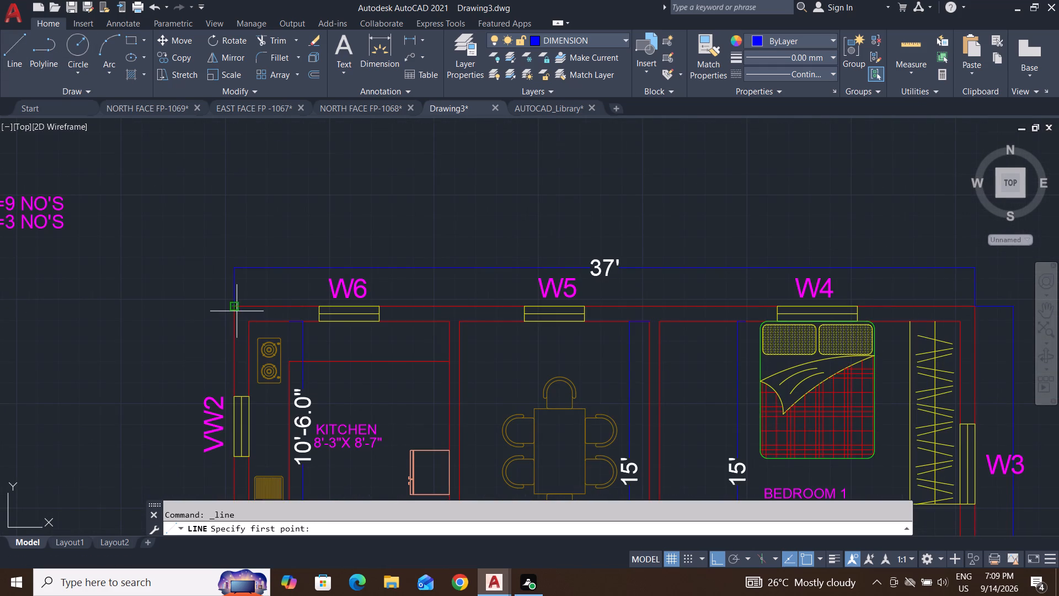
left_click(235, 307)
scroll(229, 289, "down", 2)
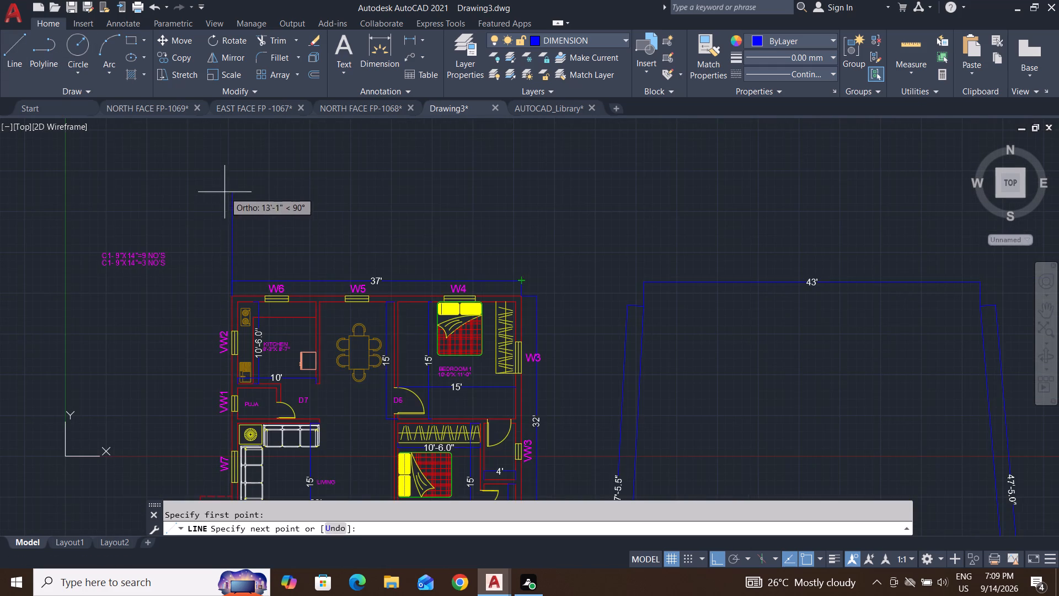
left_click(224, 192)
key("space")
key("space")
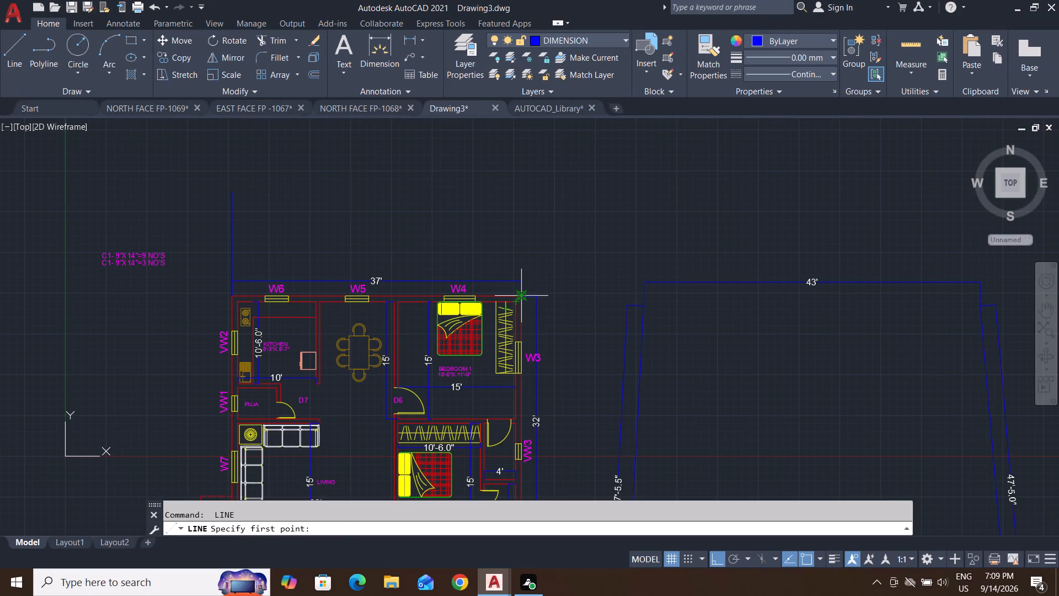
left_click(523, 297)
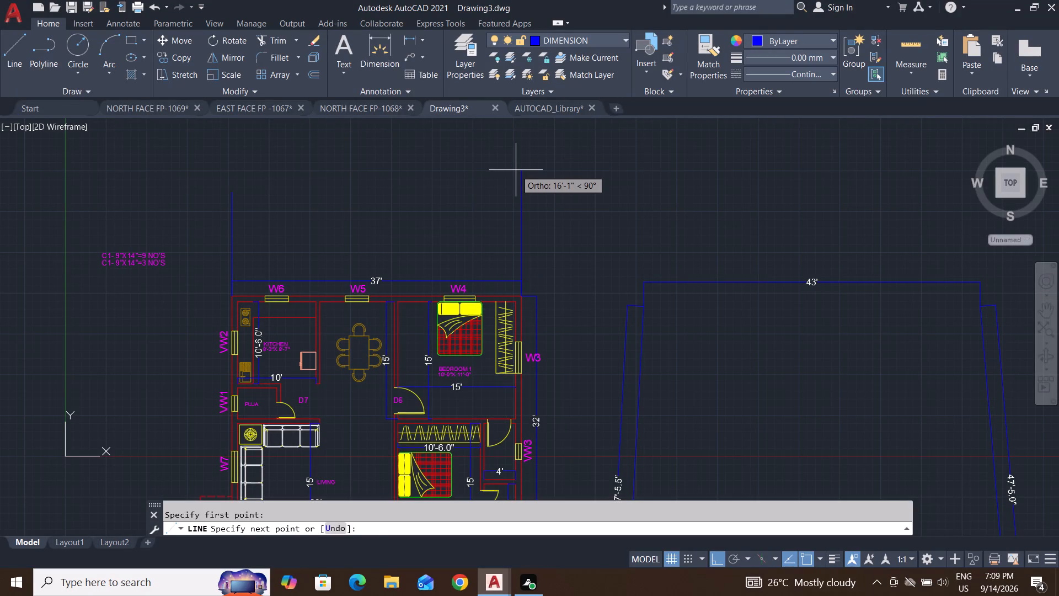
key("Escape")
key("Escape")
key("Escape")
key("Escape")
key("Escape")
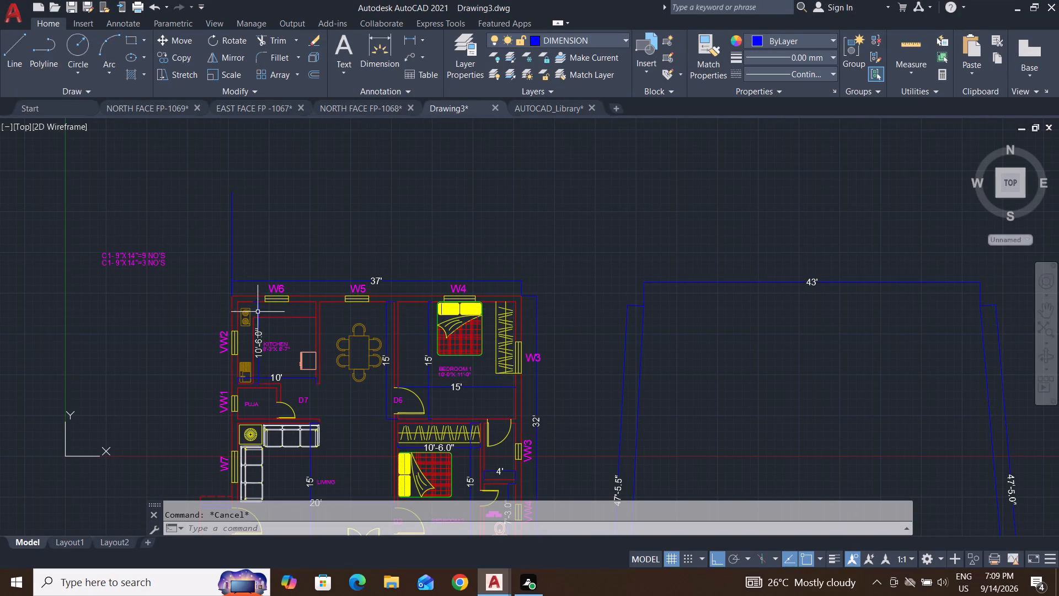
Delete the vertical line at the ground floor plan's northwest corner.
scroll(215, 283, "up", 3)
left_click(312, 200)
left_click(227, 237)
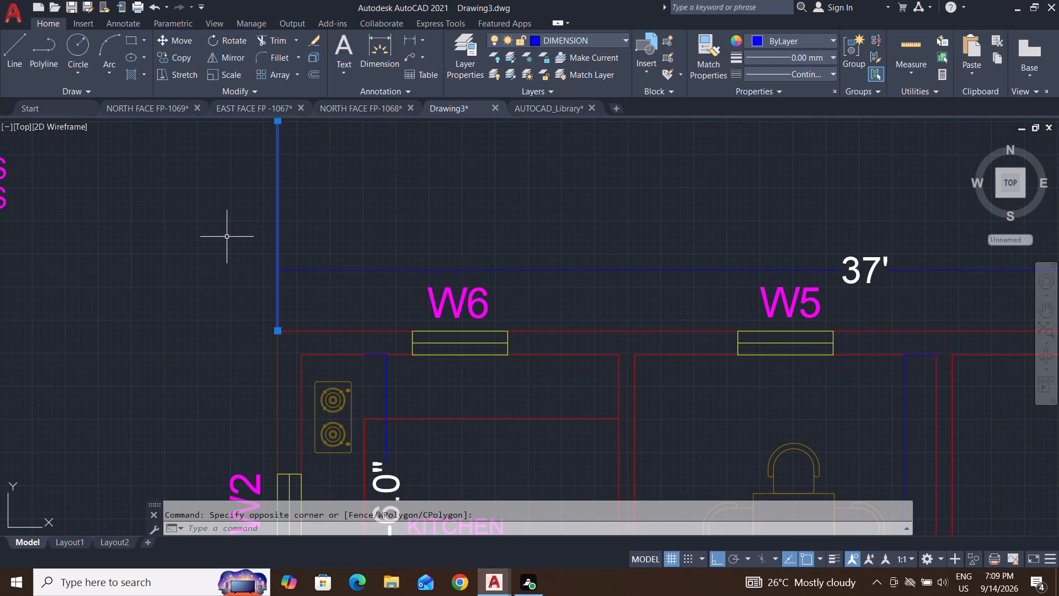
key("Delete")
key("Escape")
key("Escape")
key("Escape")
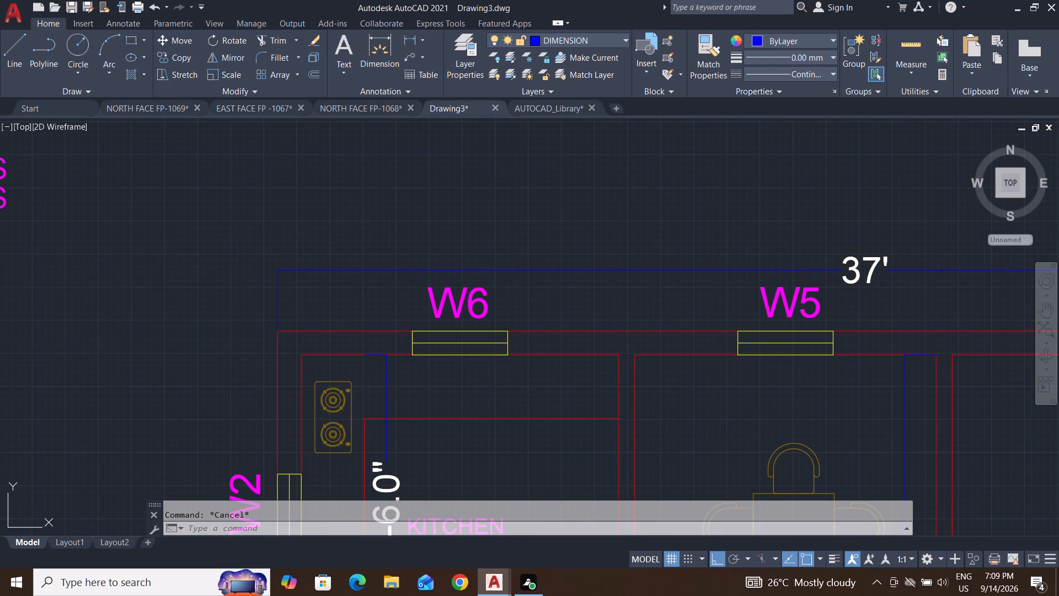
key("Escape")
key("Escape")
Draw a vertical line about 7'-11" long northward from the ground floor plan's northwest outer wall corner.
left_click(7, 45)
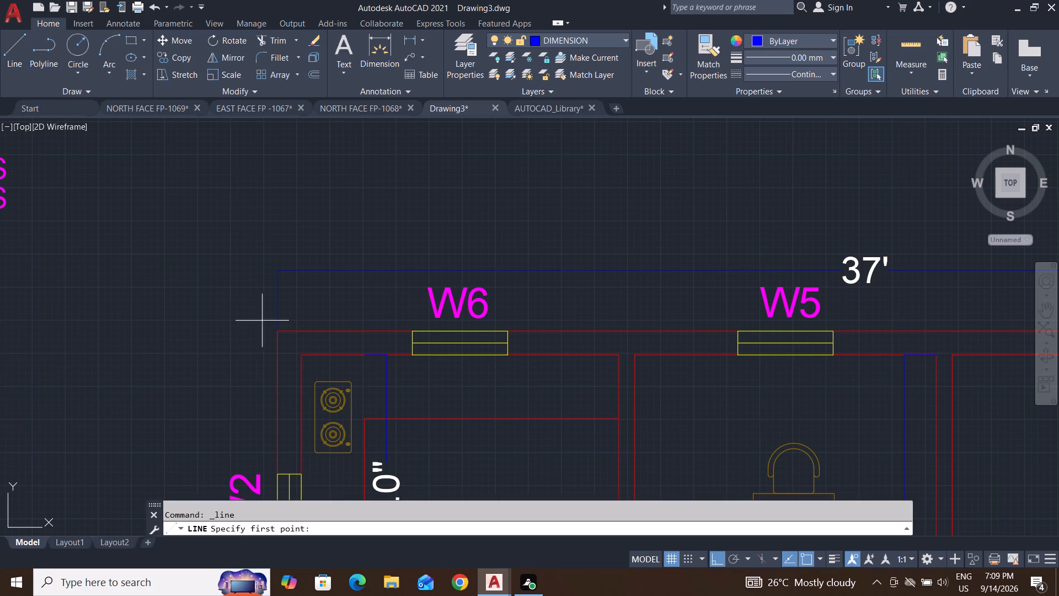
scroll(262, 321, "up", 4)
left_click(350, 385)
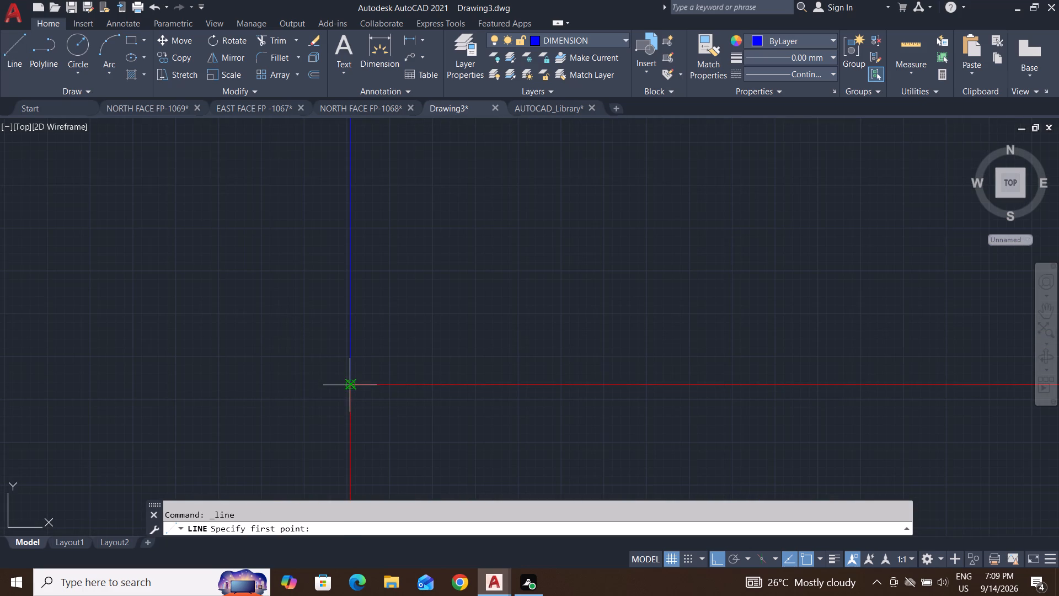
scroll(350, 385, "down", 5)
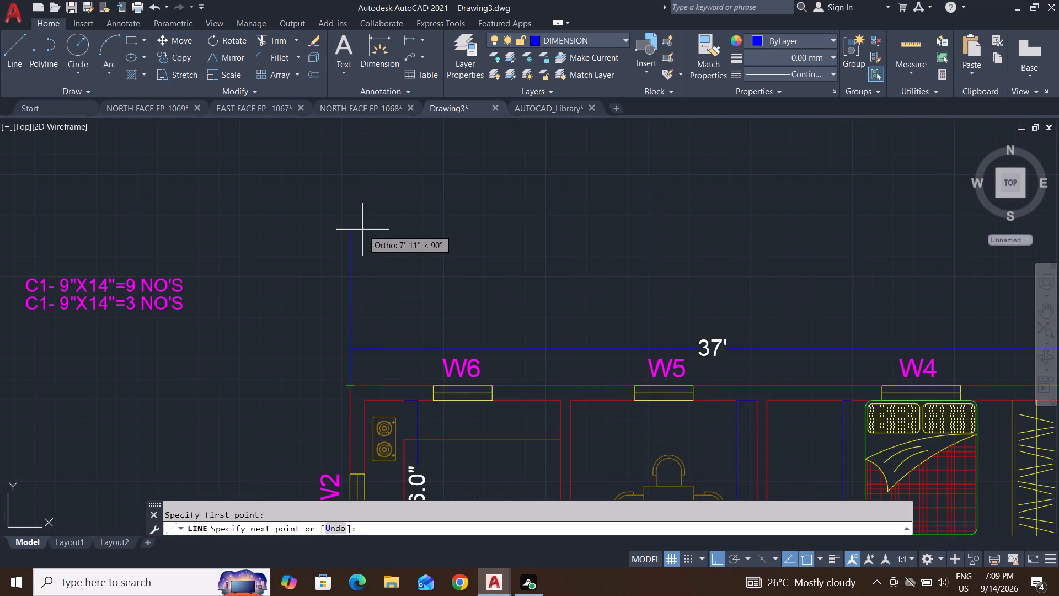
left_click(362, 230)
key("space")
Draw a longer vertical line northward from the ground floor plan's northeast outer wall corner.
scroll(279, 340, "down", 3)
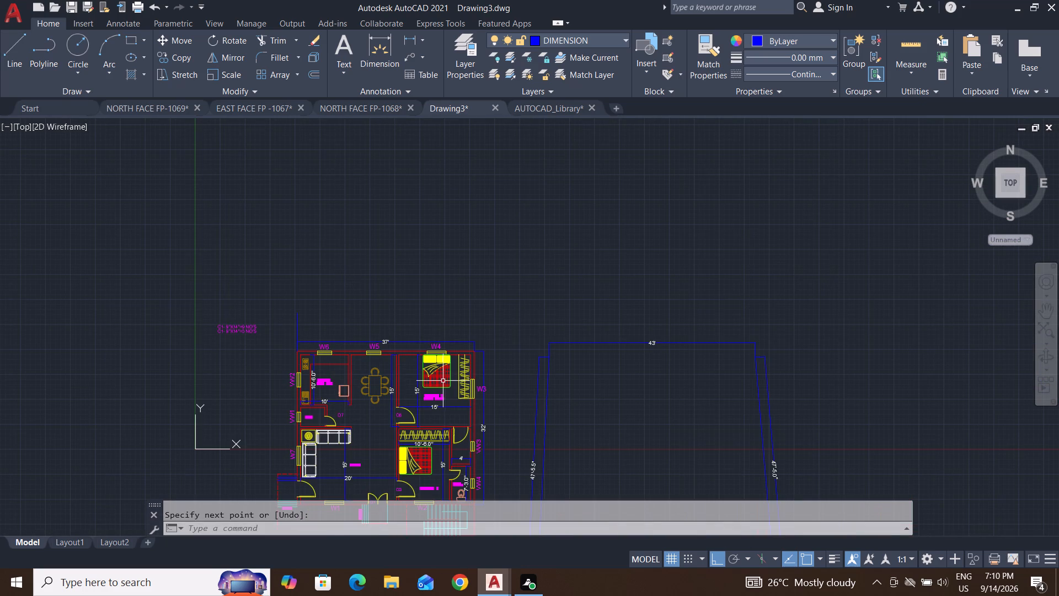
key("space")
scroll(469, 328, "up", 3)
middle_click_drag(476, 366, 487, 307)
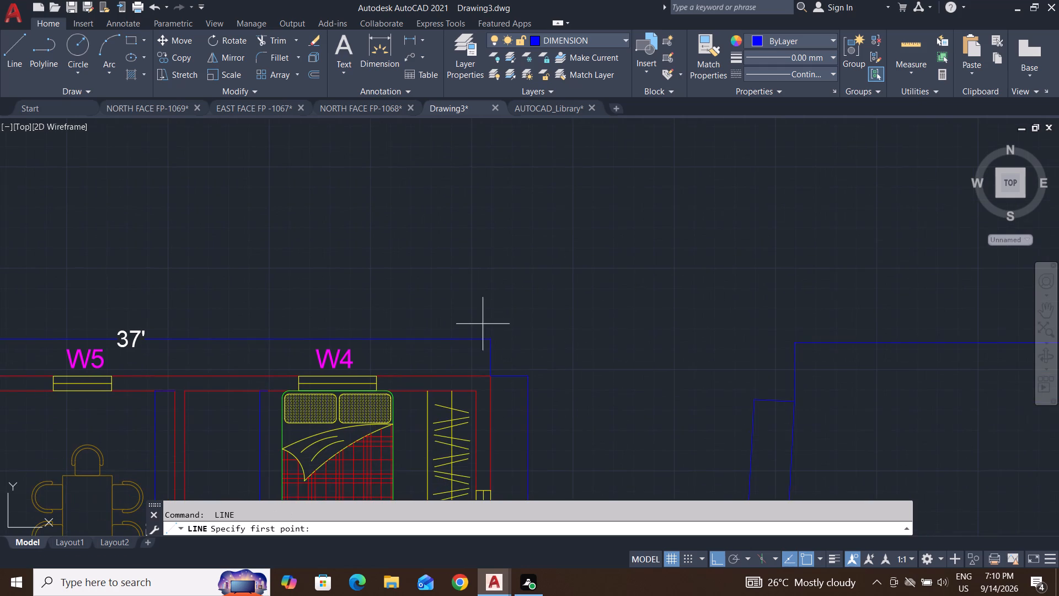
left_click(489, 379)
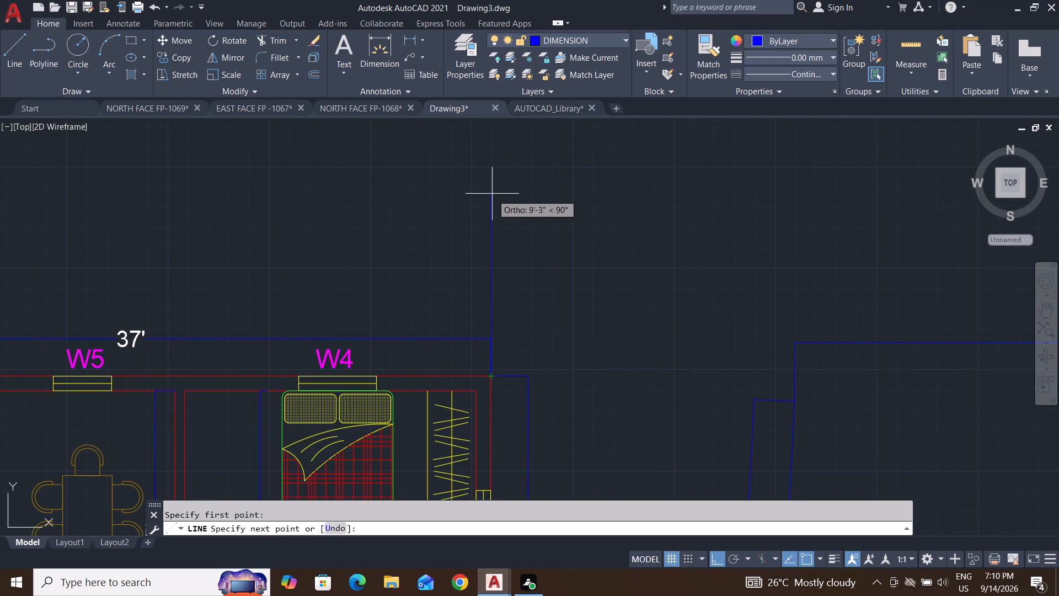
left_click(486, 136)
key("space")
scroll(452, 287, "down", 3)
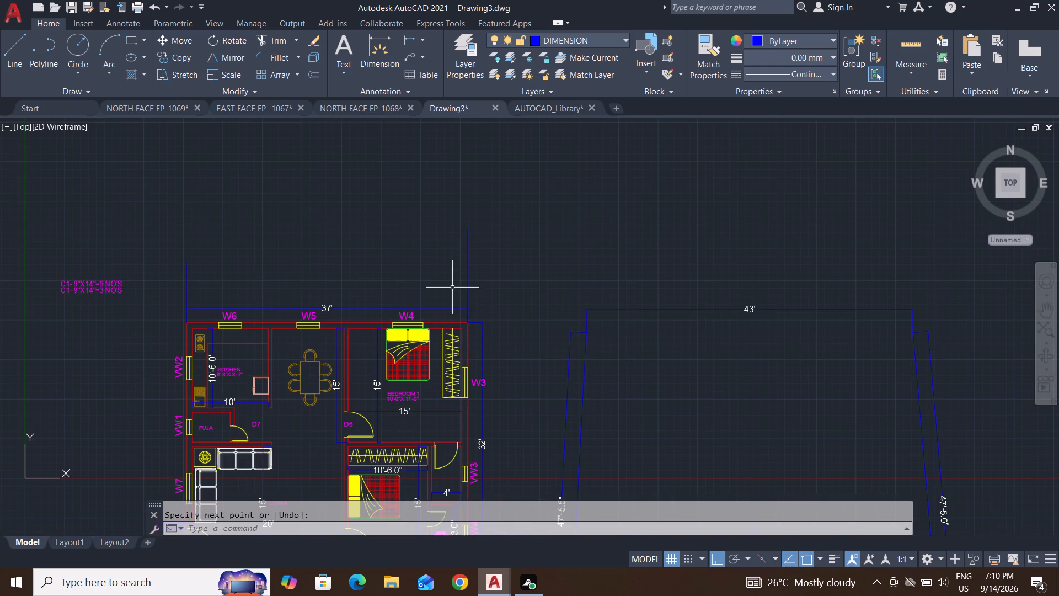
key("Escape")
key("Escape")
key("Escape")
key("Escape")
key("Escape")
key("Escape")
key("Escape")
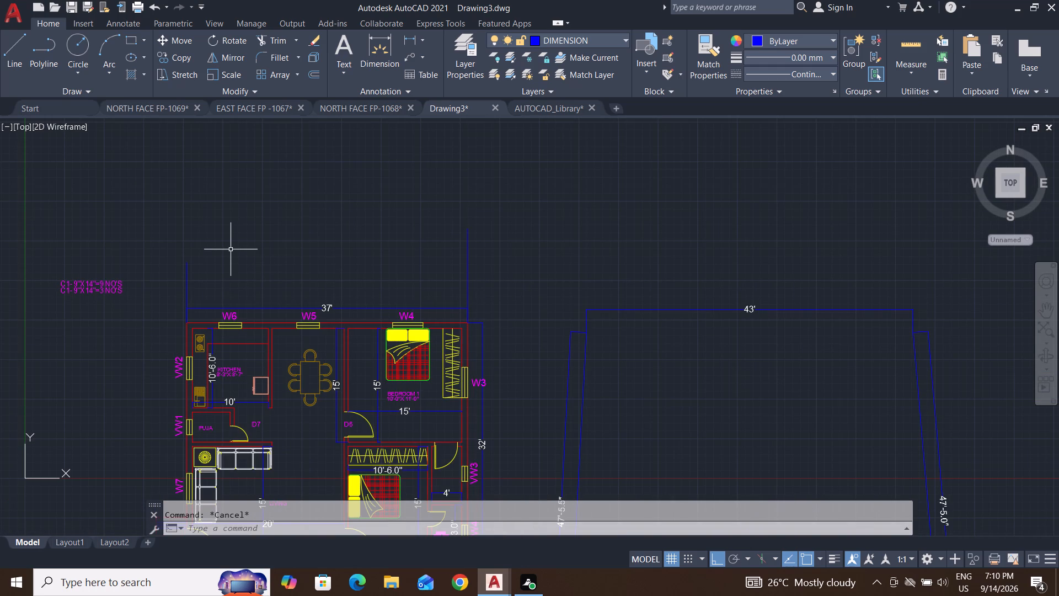
Draw a horizontal line from the northwest vertical line's upper end eastward past the northeast vertical line.
key("l")
key("Return")
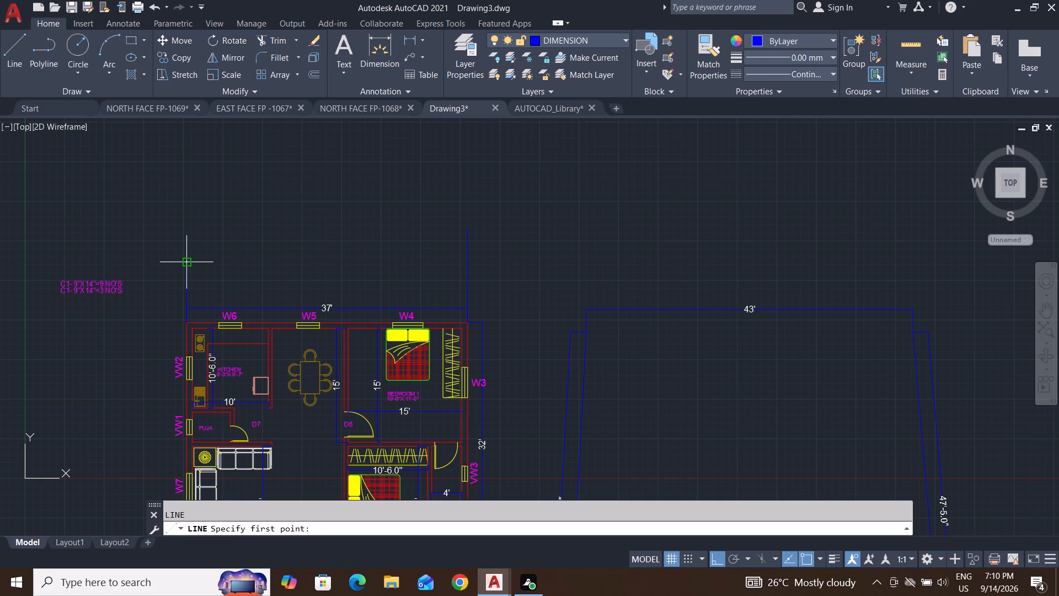
left_click(184, 258)
left_click(510, 258)
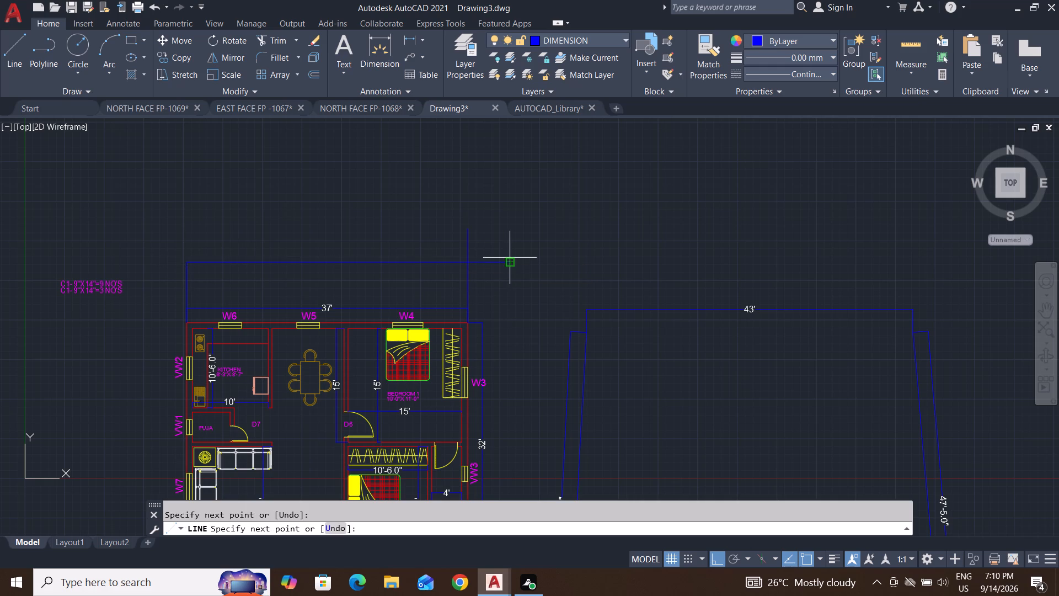
key("Escape")
key("Escape")
Trim the overshooting ends of the horizontal and northeast vertical lines at their crossing with a fence.
type("TR")
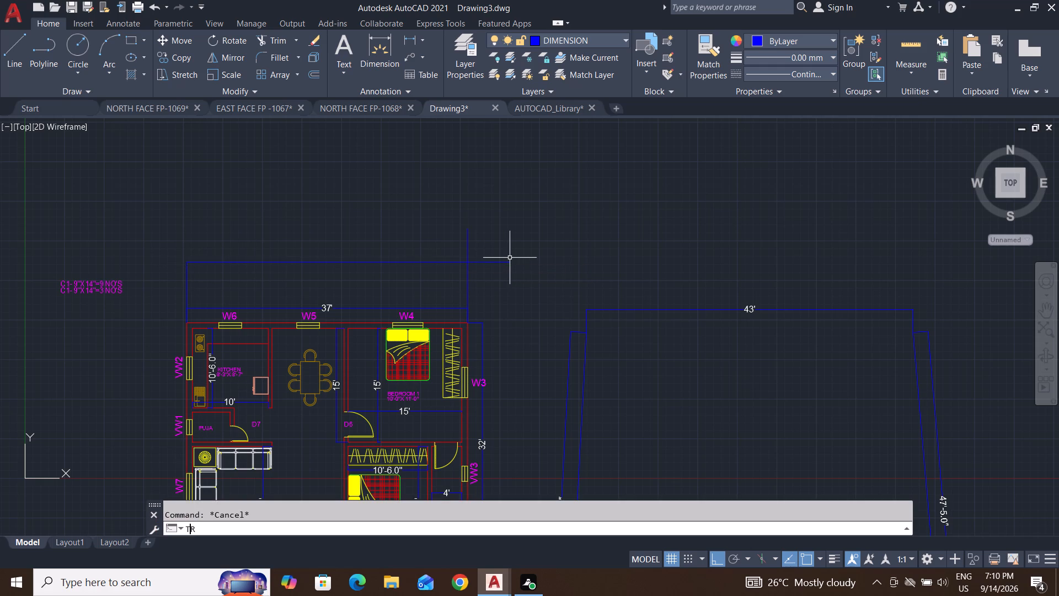
key("space")
key("space")
left_click(514, 286)
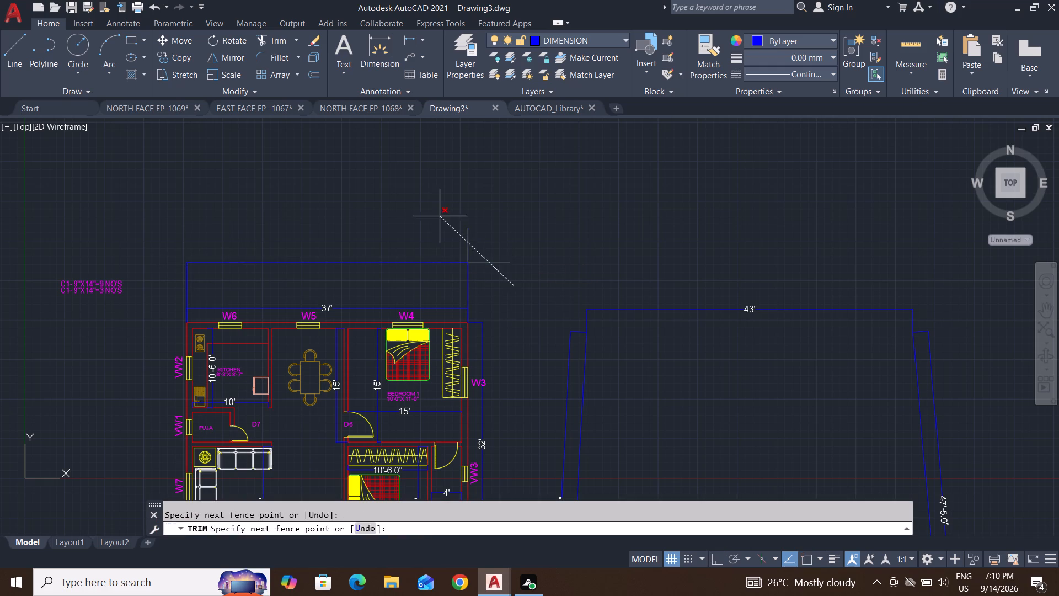
left_click(440, 216)
key("Escape")
key("Escape")
key("Escape")
key("Escape")
Draw a vertical line northward from the midpoint of the horizontal guide line above the ground floor plan.
key("l")
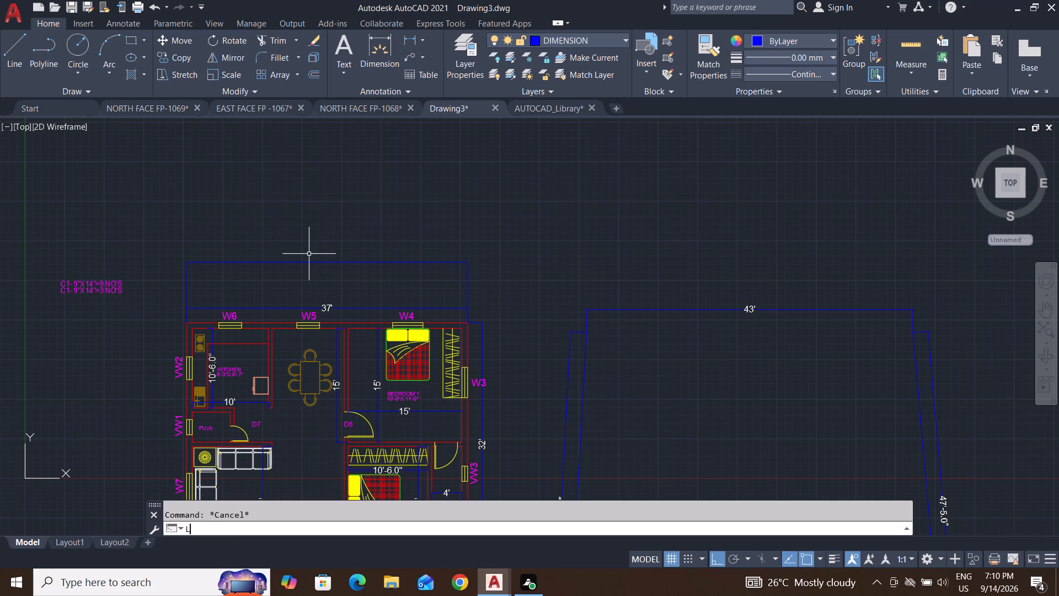
key("Return")
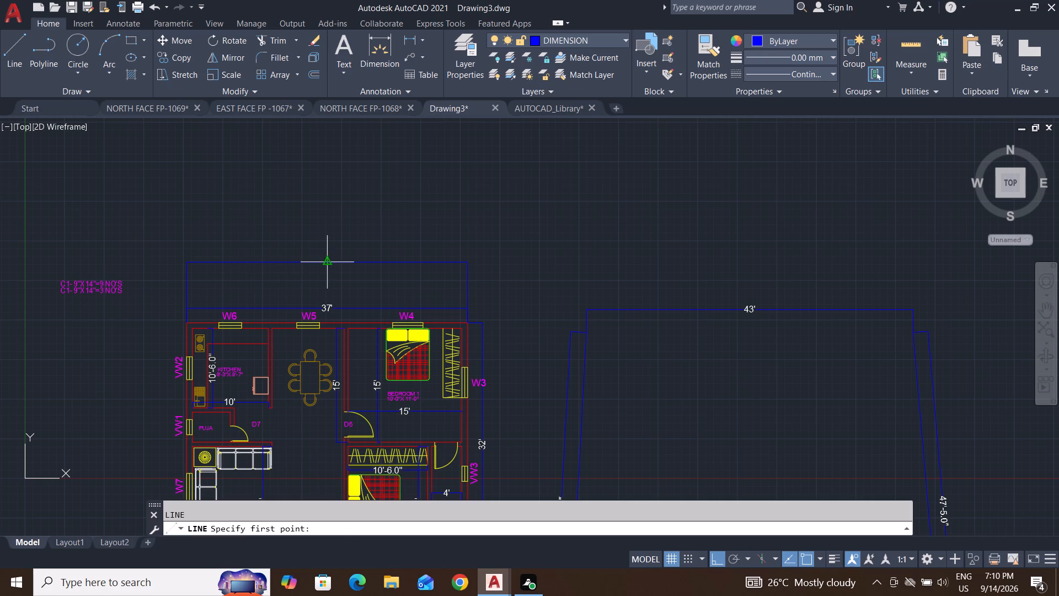
left_click(327, 264)
left_click(341, 166)
key("Escape")
key("Escape")
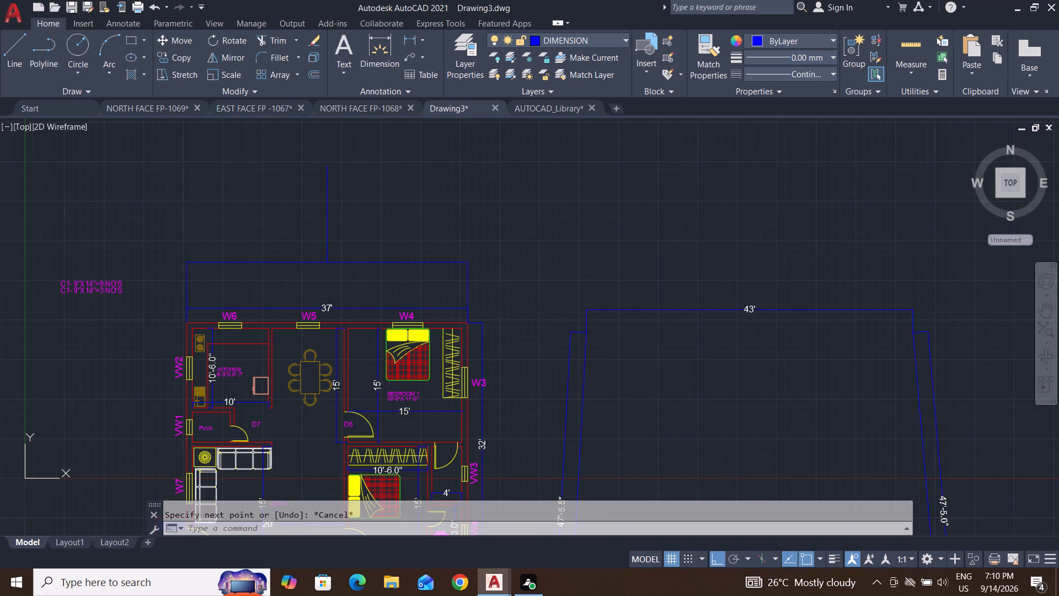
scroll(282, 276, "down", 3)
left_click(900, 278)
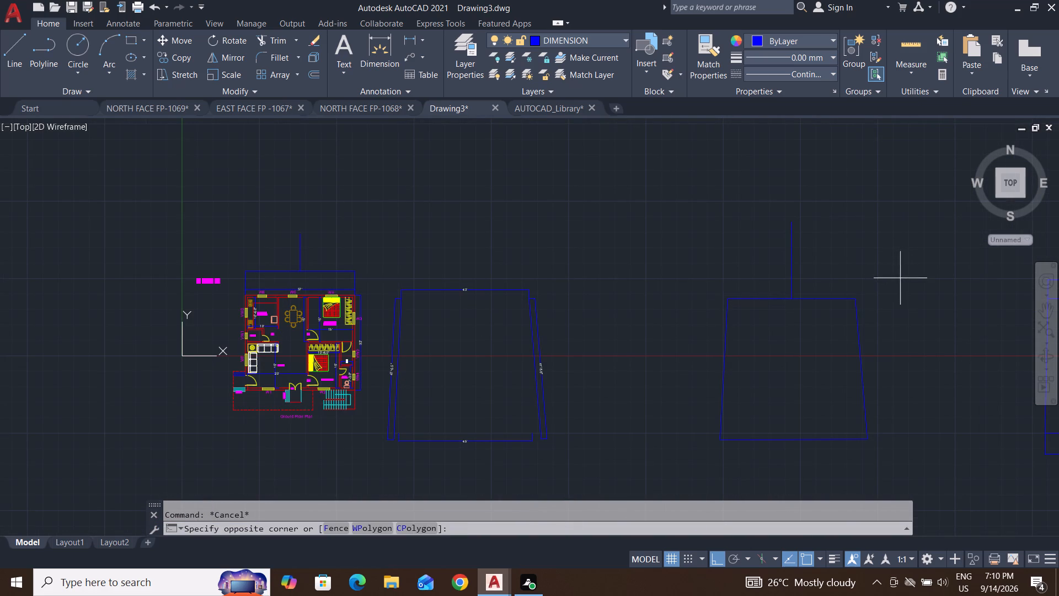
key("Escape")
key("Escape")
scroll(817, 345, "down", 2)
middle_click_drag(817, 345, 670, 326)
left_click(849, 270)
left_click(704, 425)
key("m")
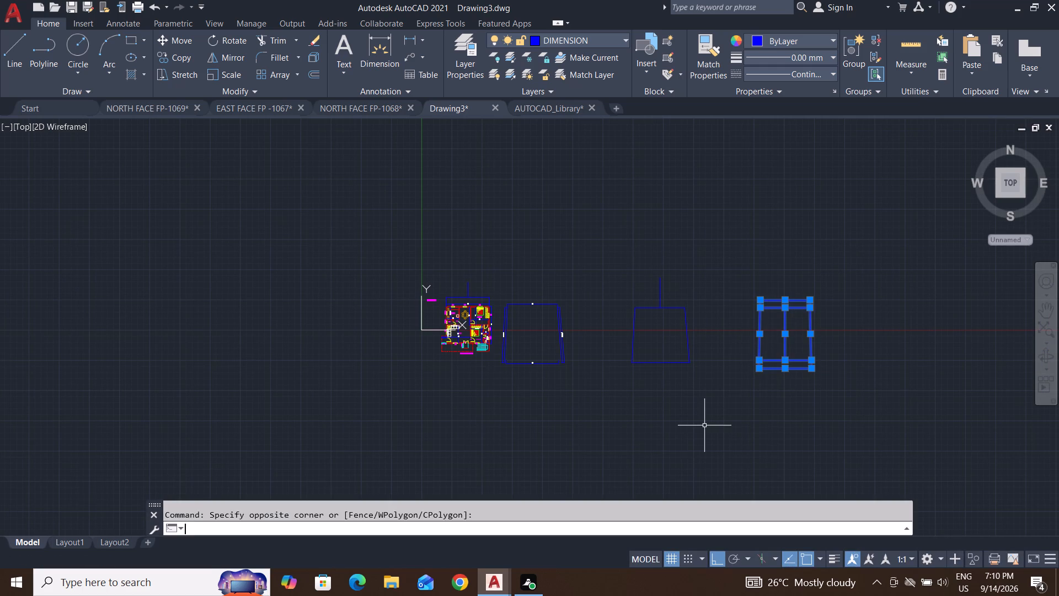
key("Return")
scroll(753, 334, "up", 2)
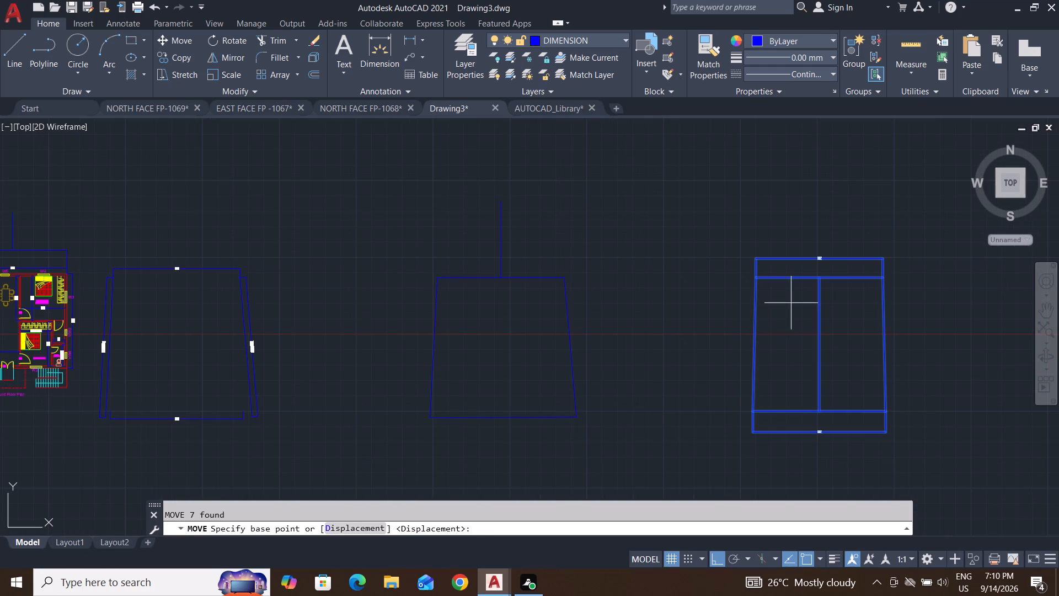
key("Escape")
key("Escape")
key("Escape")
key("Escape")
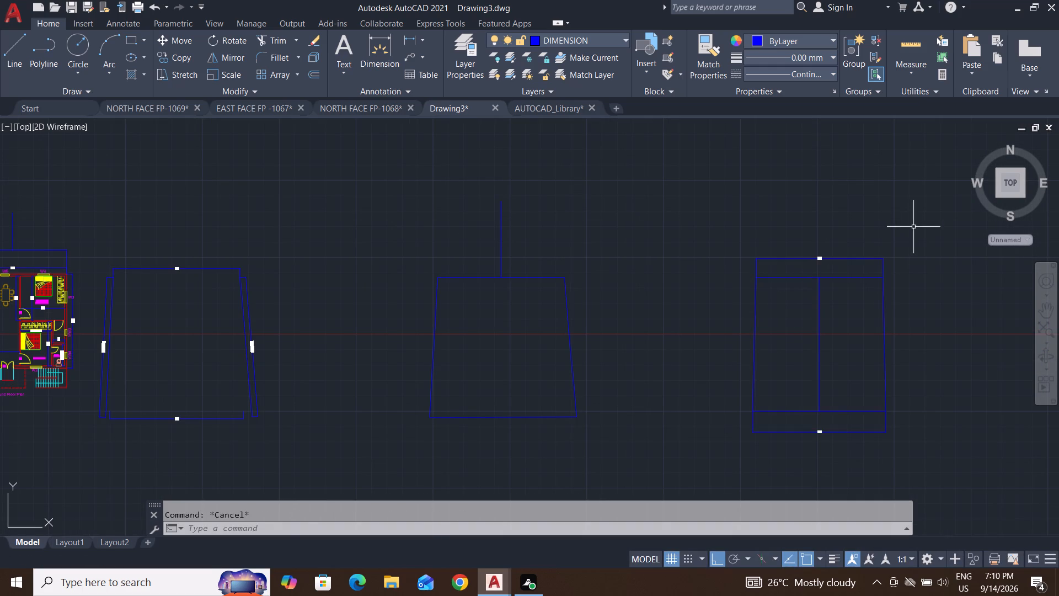
Move the dimensioned plot outline with its centre line from the middle of its 43' dimension to the midpoint of the plan's north guide line.
left_click(925, 220)
left_click(706, 490)
key("m")
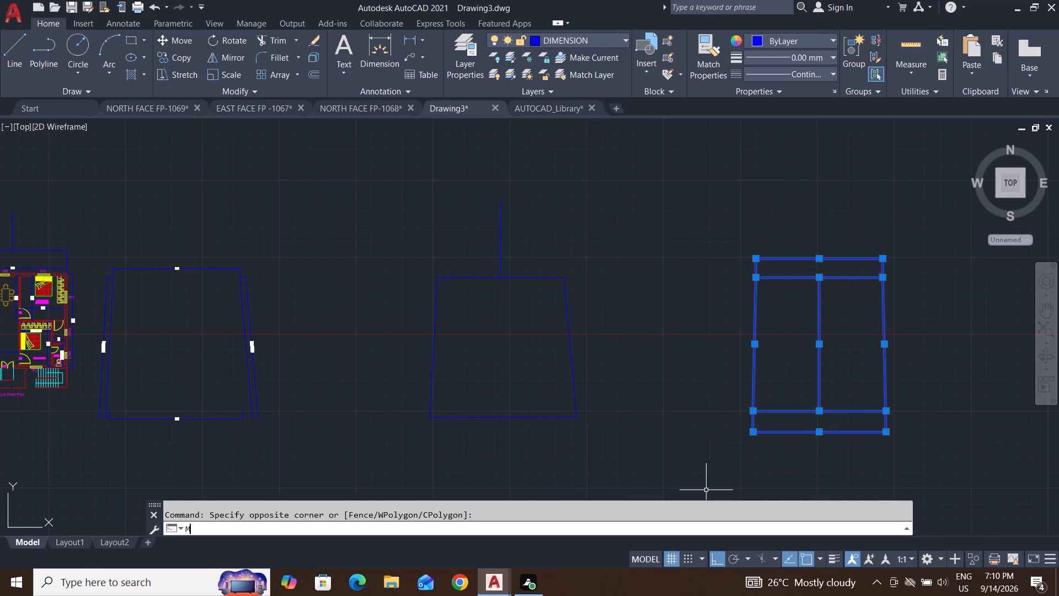
key("Return")
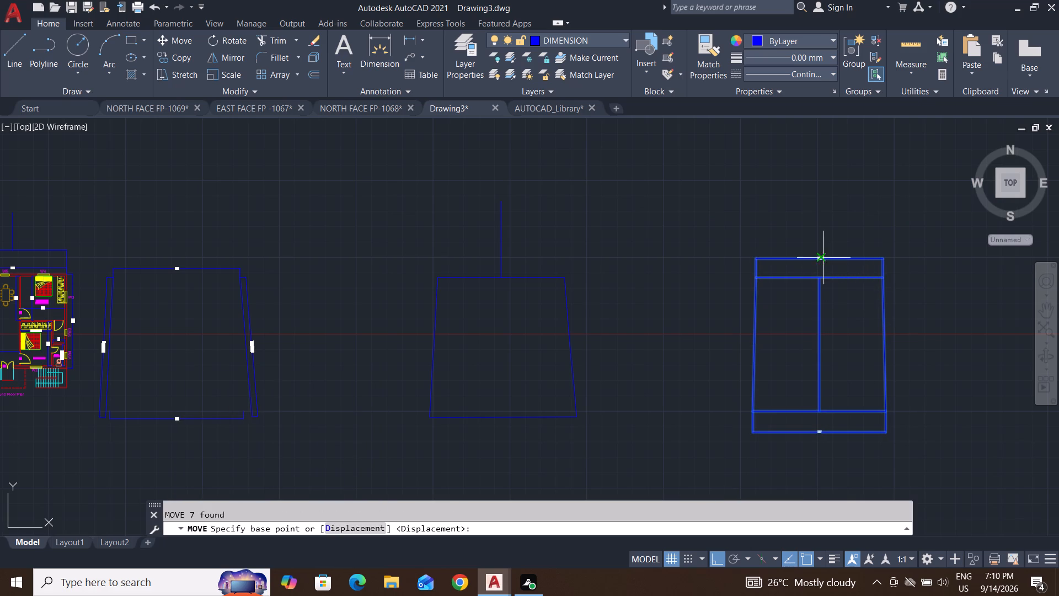
left_click(819, 256)
scroll(823, 273, "down", 2)
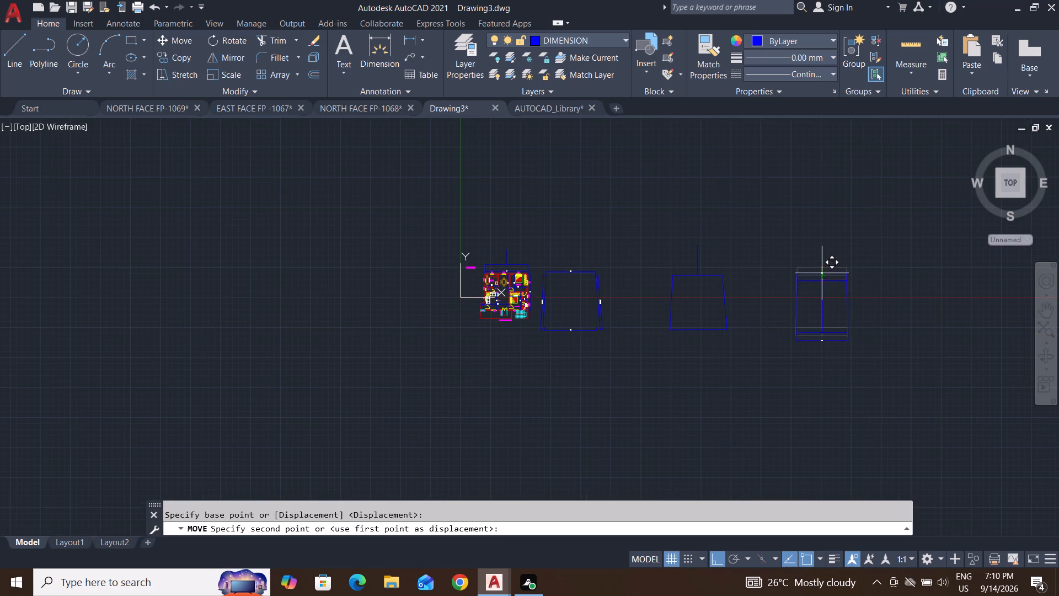
scroll(487, 267, "up", 2)
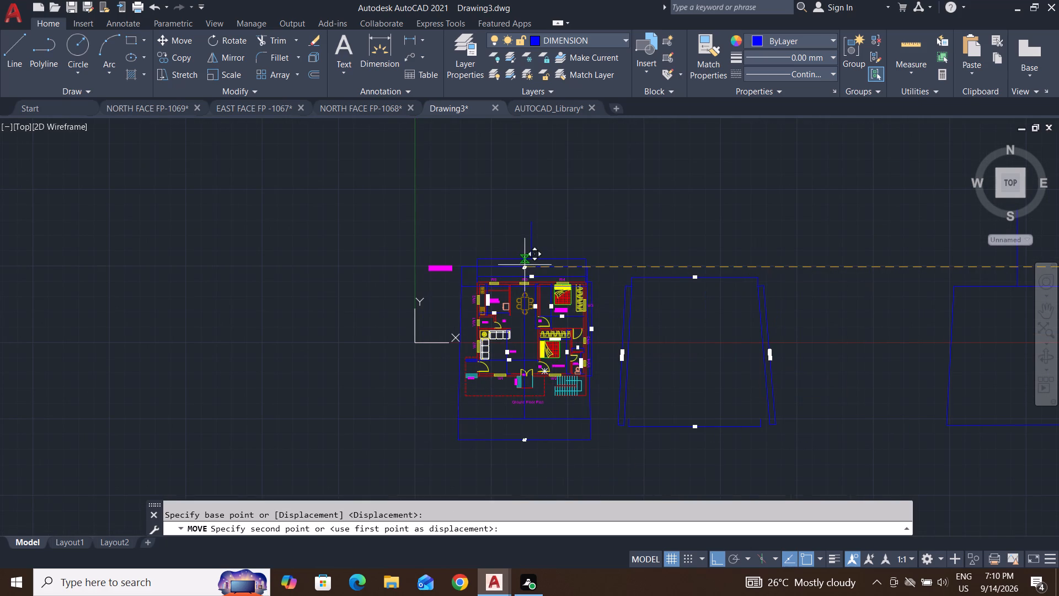
scroll(537, 251, "up", 2)
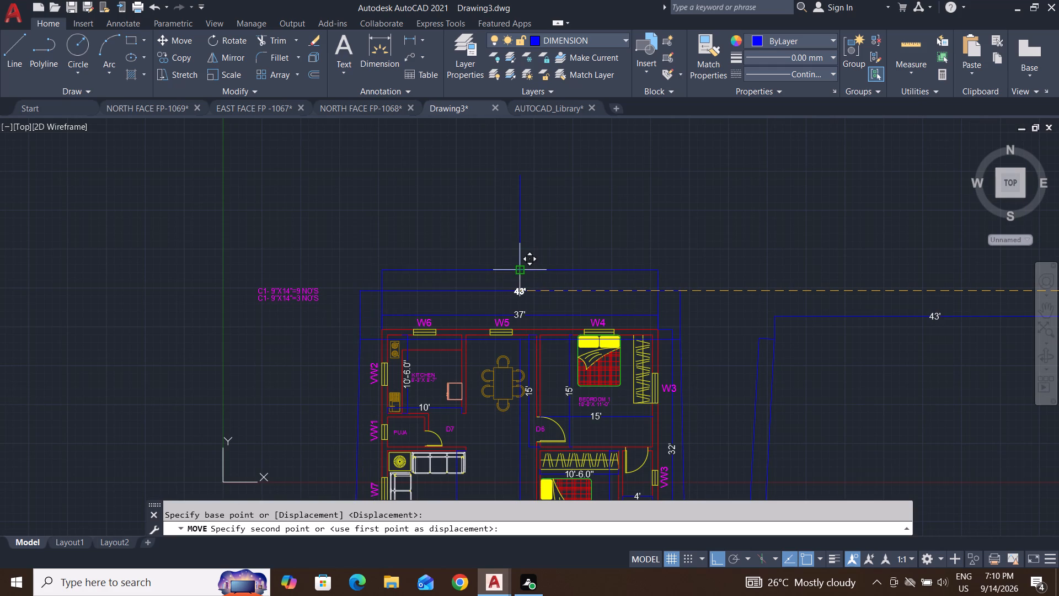
left_click(521, 269)
key("Escape")
key("Escape")
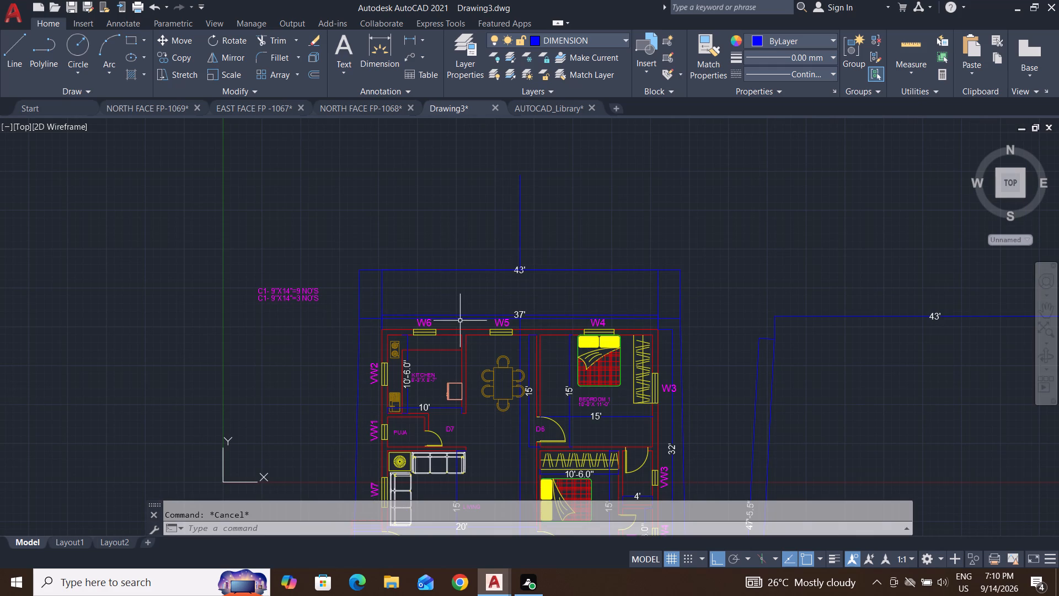
key("Escape")
key("Escape")
key("Escape")
Erase the two vertical guide lines rising from the plan's northwest and northeast outer wall corners.
left_click(389, 283)
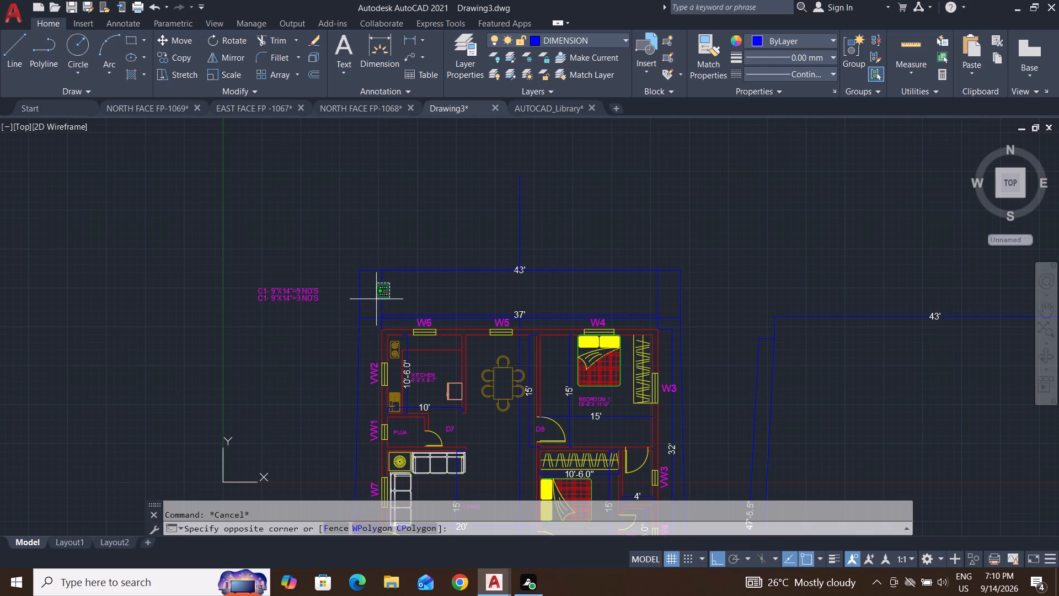
left_click(376, 299)
key("Delete")
scroll(429, 327, "up", 3)
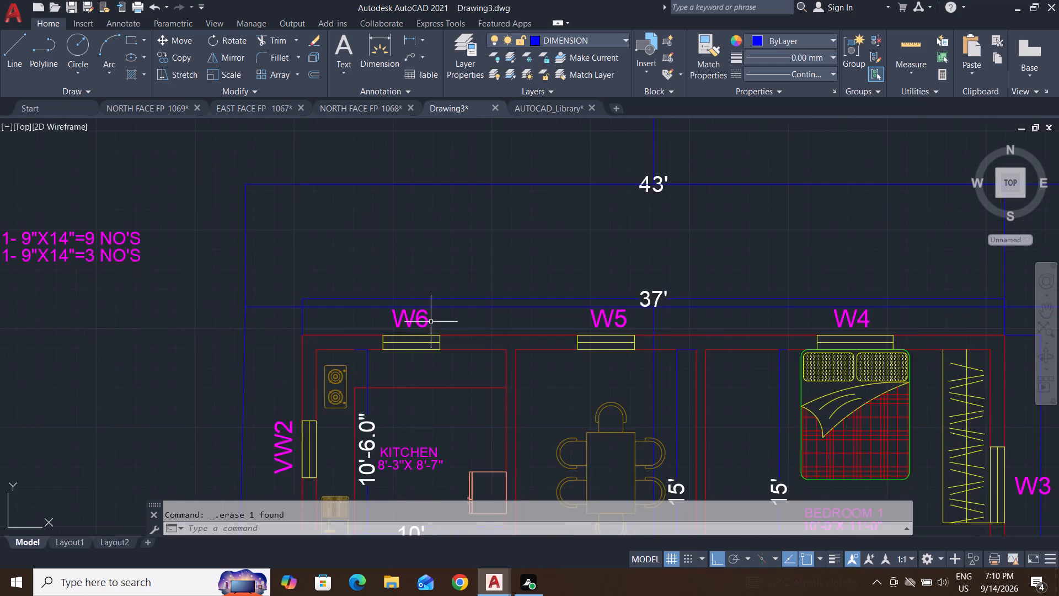
scroll(395, 369, "down", 2)
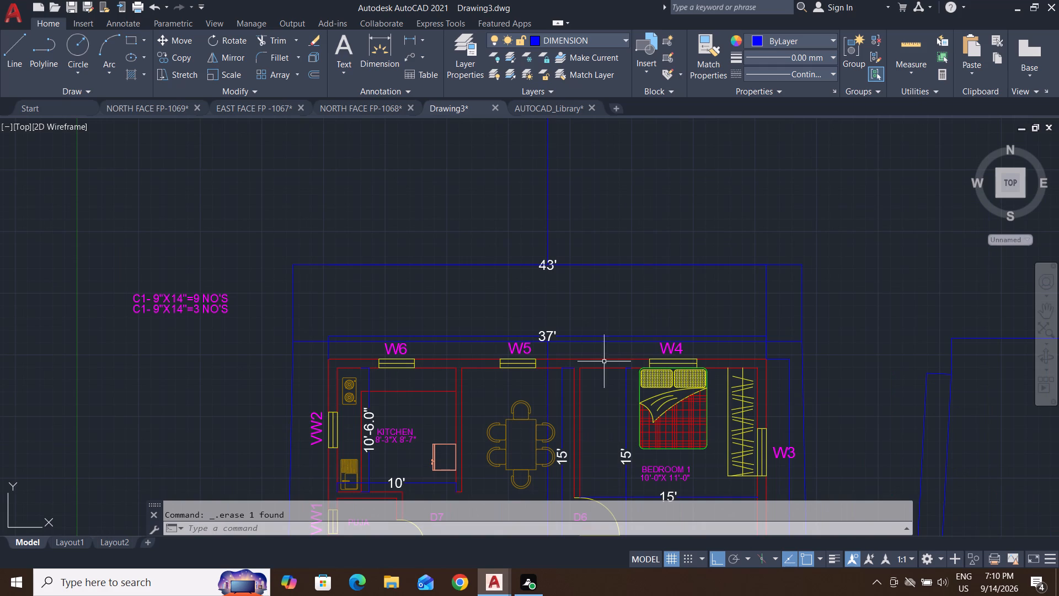
left_click(778, 291)
double_click(738, 315)
key("Delete")
Erase the plot outline's horizontal top edge running just north of the plan's upper wall.
double_click(738, 315)
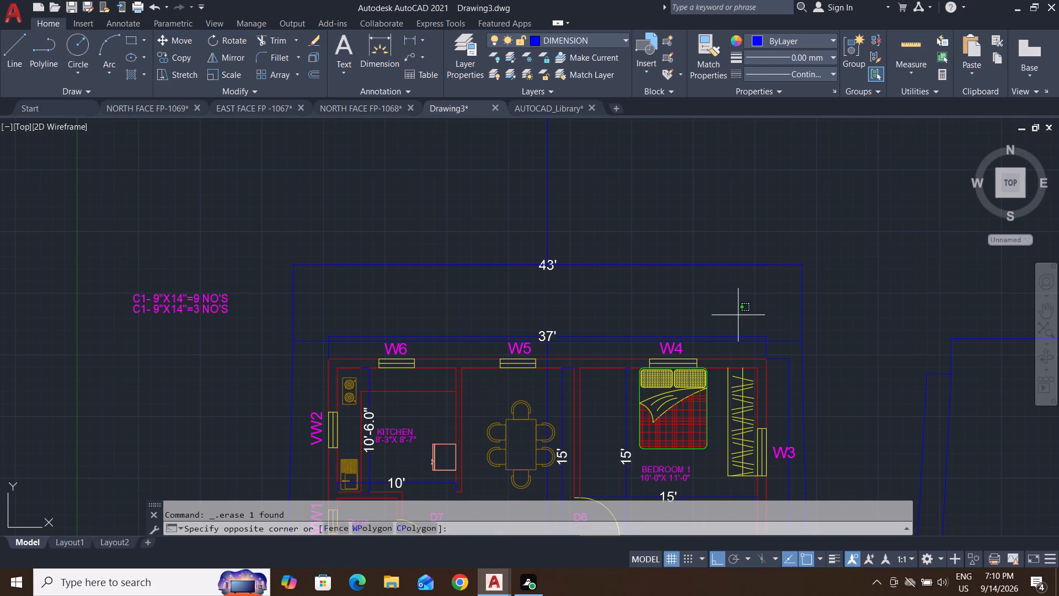
left_click(723, 287)
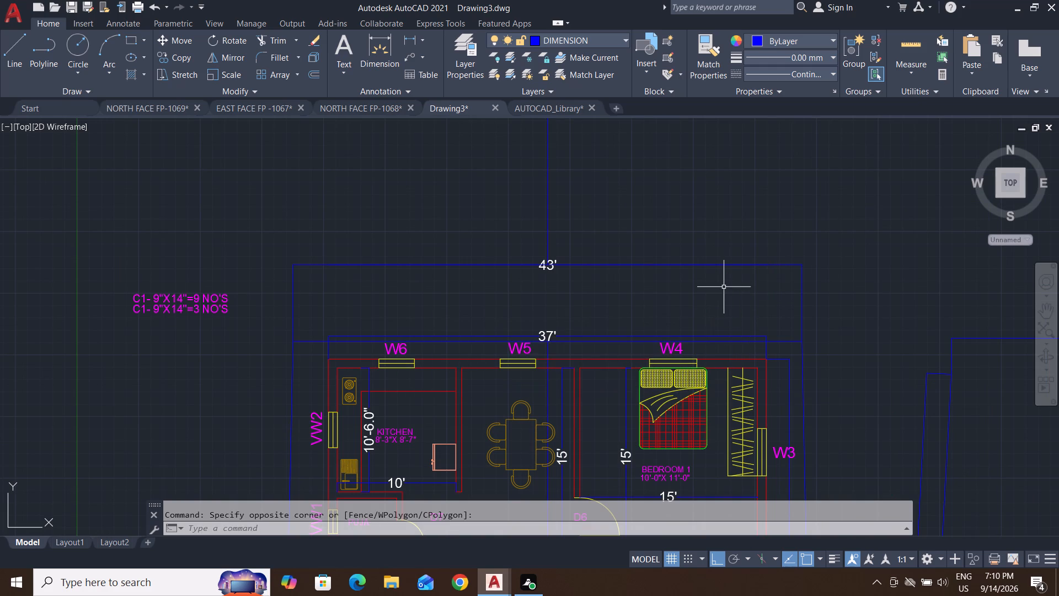
left_click(787, 341)
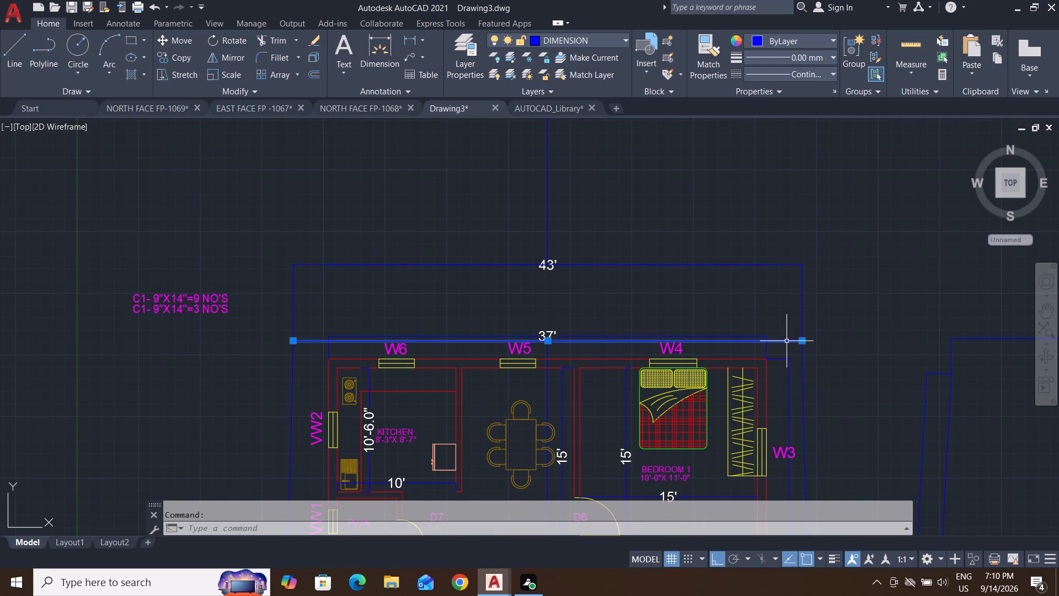
key("Delete")
Erase the vertical guide line extending north from the middle of the 43' dimension.
scroll(716, 379, "down", 2)
left_click(671, 254)
left_click(609, 302)
key("Delete")
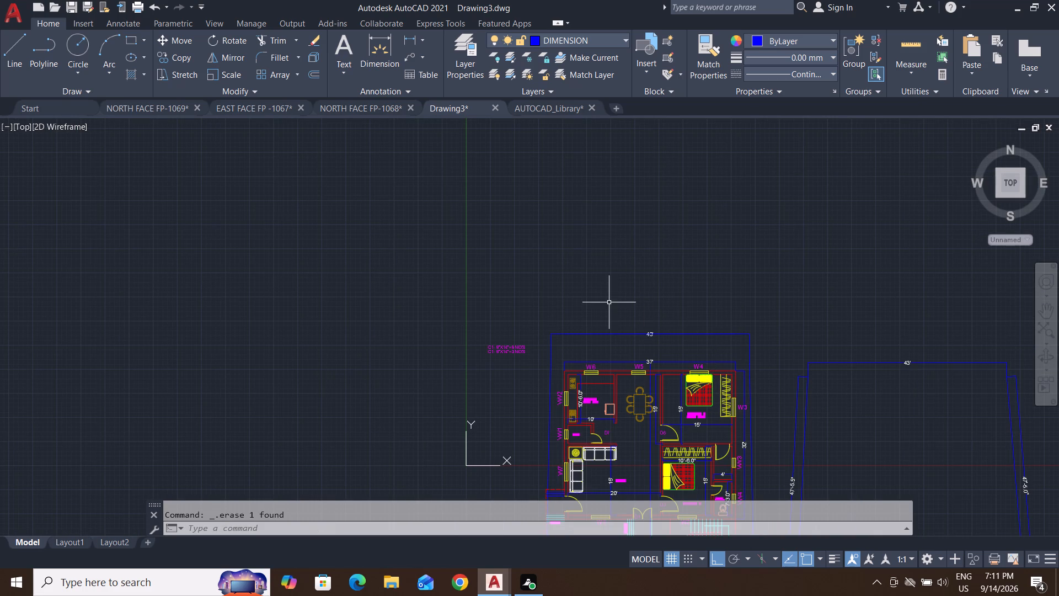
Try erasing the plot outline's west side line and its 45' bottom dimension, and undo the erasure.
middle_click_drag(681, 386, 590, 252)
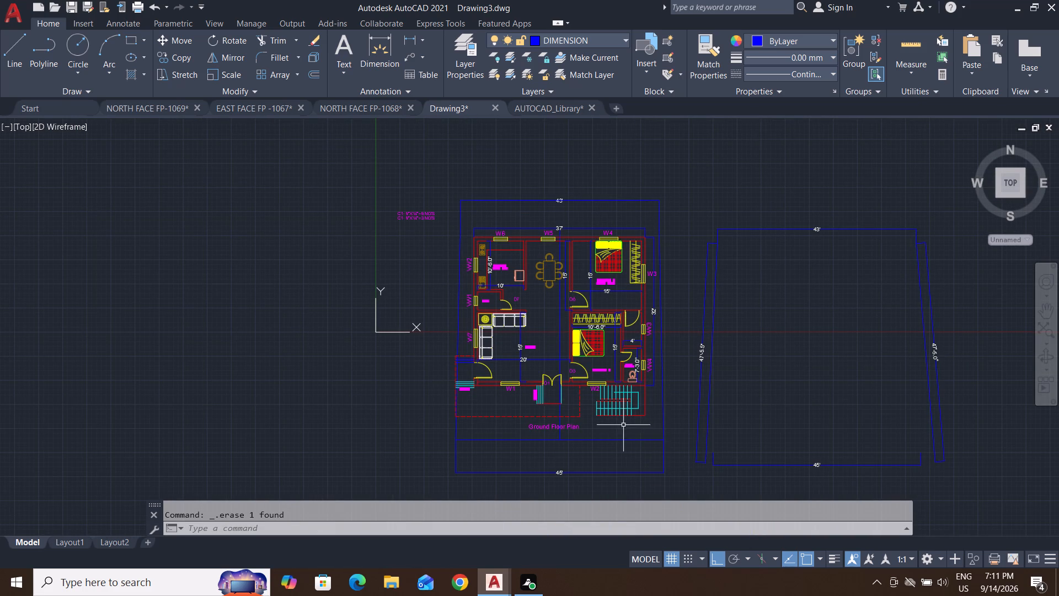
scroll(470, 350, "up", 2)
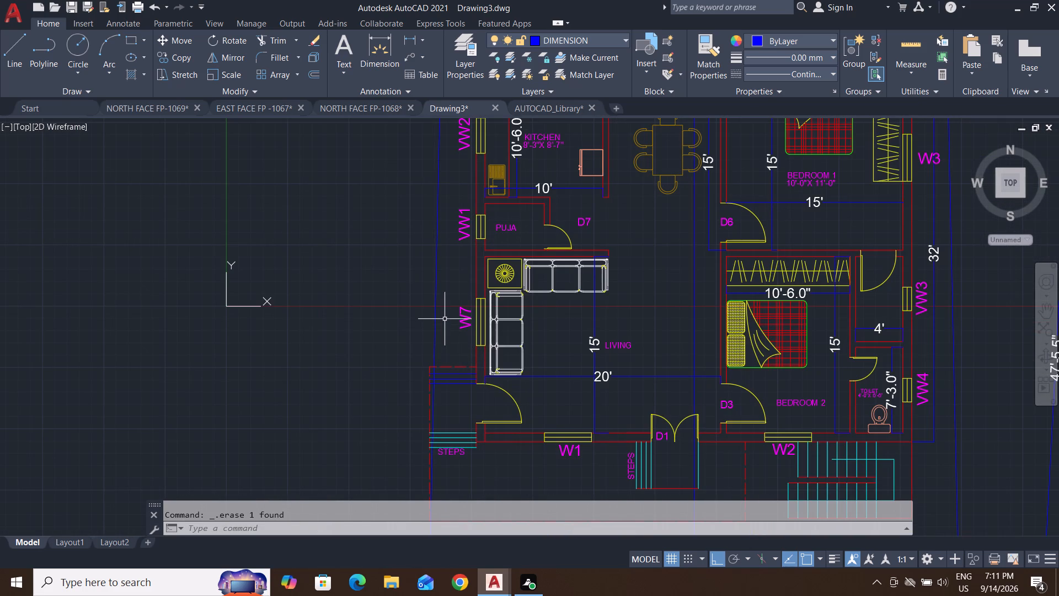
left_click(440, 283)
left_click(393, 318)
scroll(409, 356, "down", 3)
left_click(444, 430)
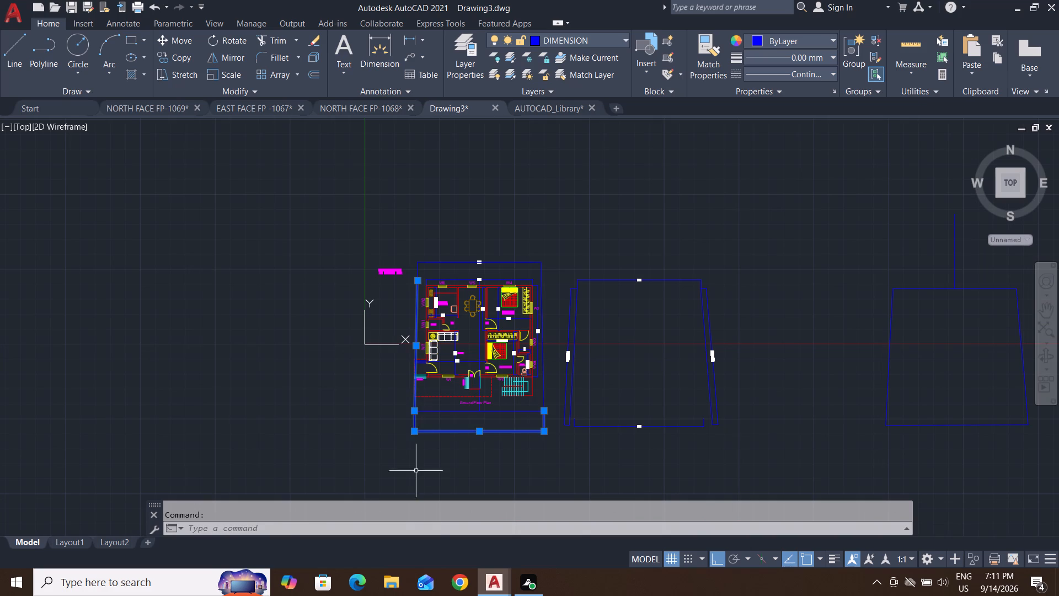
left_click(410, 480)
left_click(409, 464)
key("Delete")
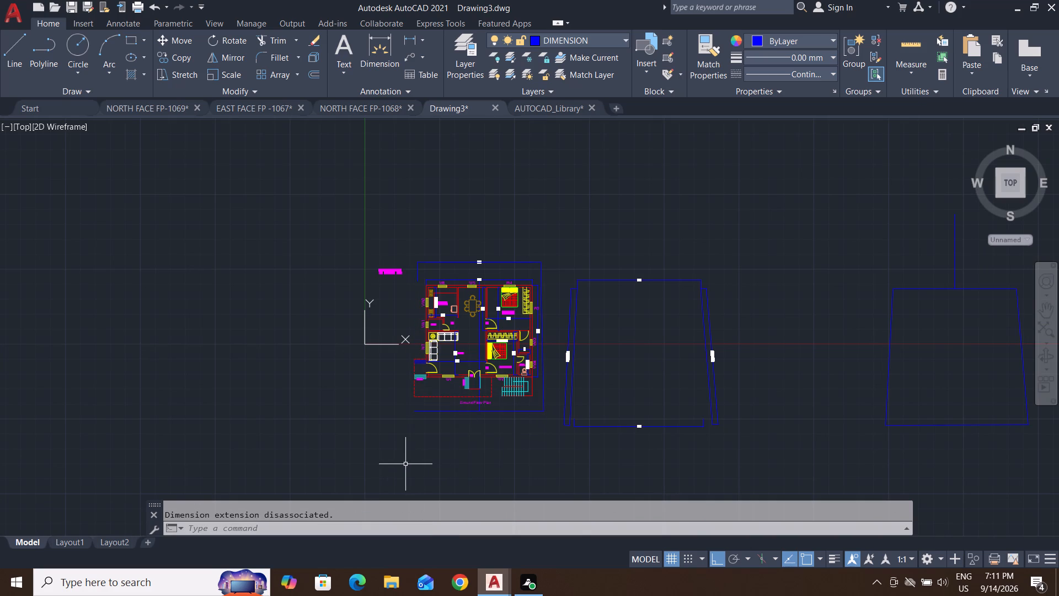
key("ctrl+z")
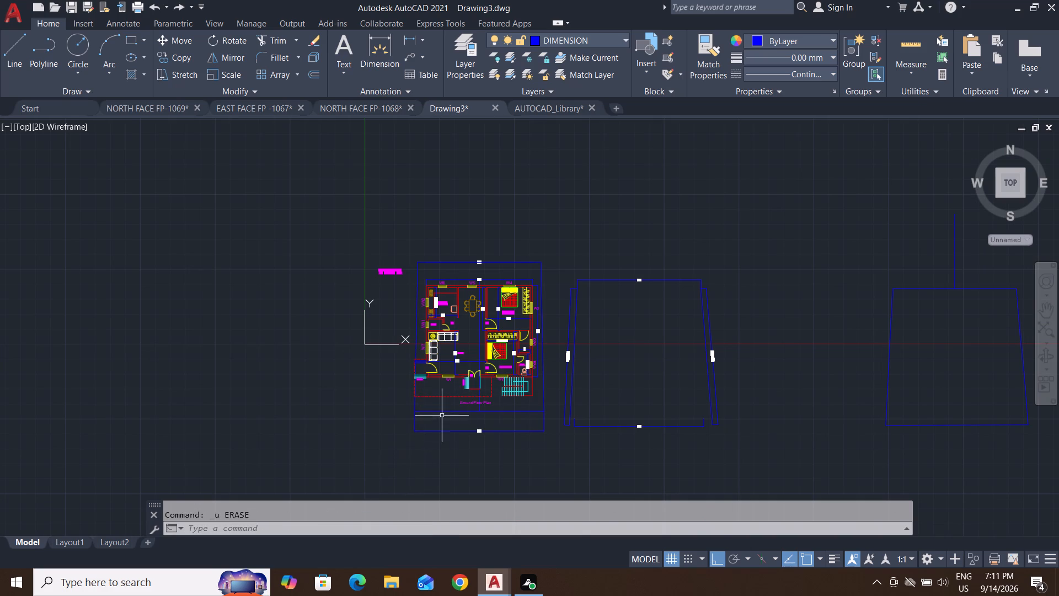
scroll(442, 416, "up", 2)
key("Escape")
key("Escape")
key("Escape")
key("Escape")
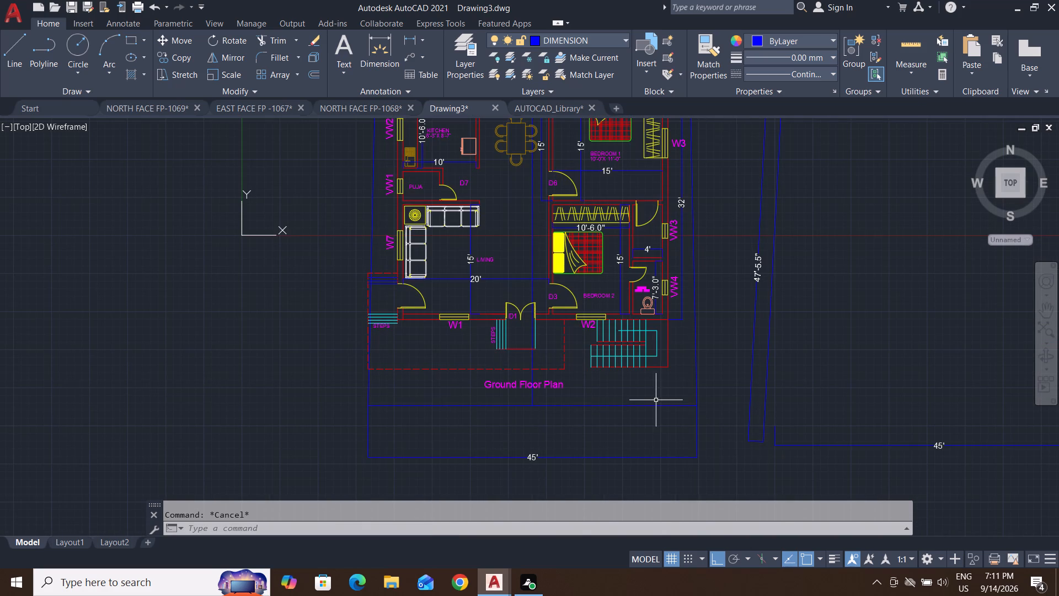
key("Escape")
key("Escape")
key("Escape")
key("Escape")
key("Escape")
Group the west, south and east boundary lines around the ground floor plan together with the 43' dimension along the top.
left_click(618, 387)
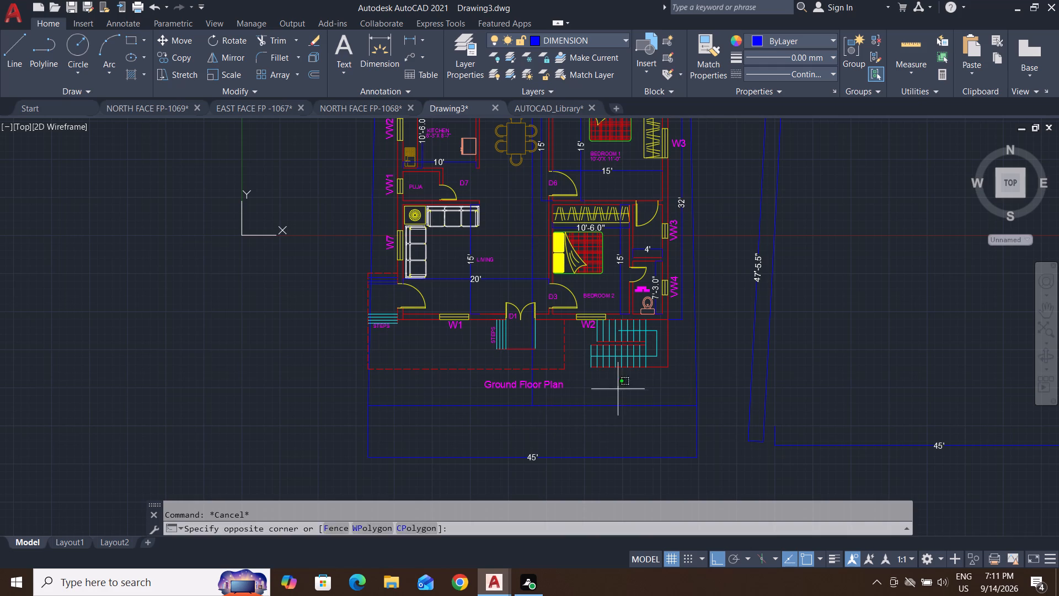
left_click(593, 425)
left_click(377, 221)
left_click(340, 236)
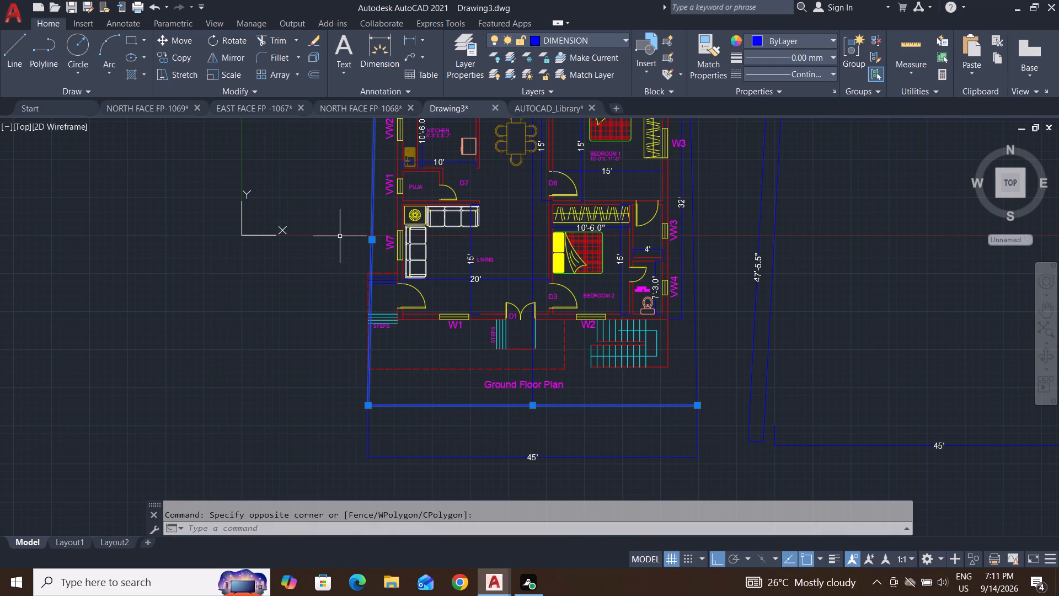
scroll(493, 290, "down", 1)
middle_click_drag(493, 290, 395, 350)
scroll(485, 329, "up", 3)
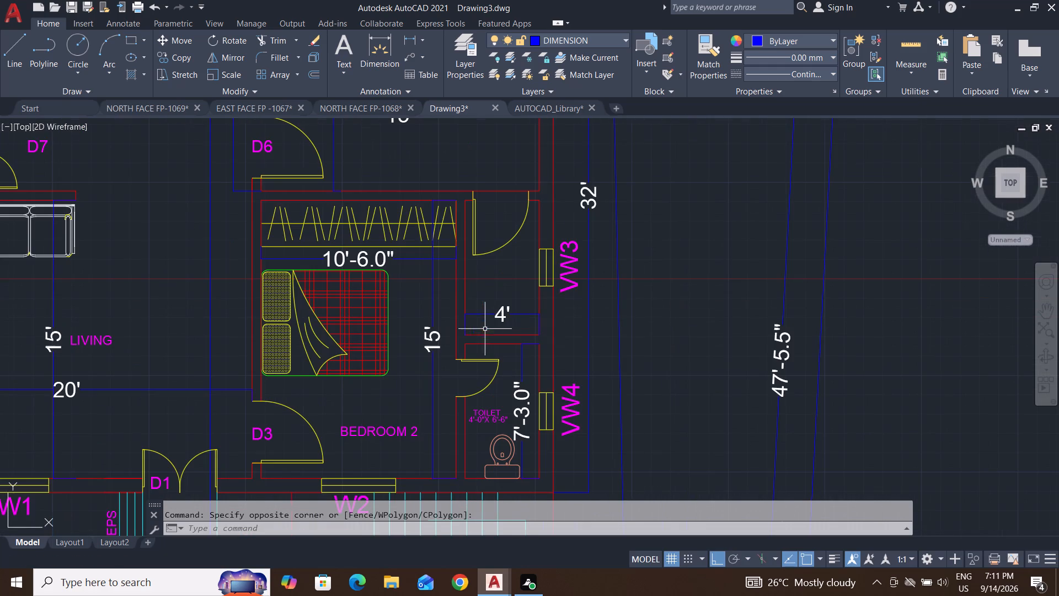
left_click(634, 292)
left_click(617, 322)
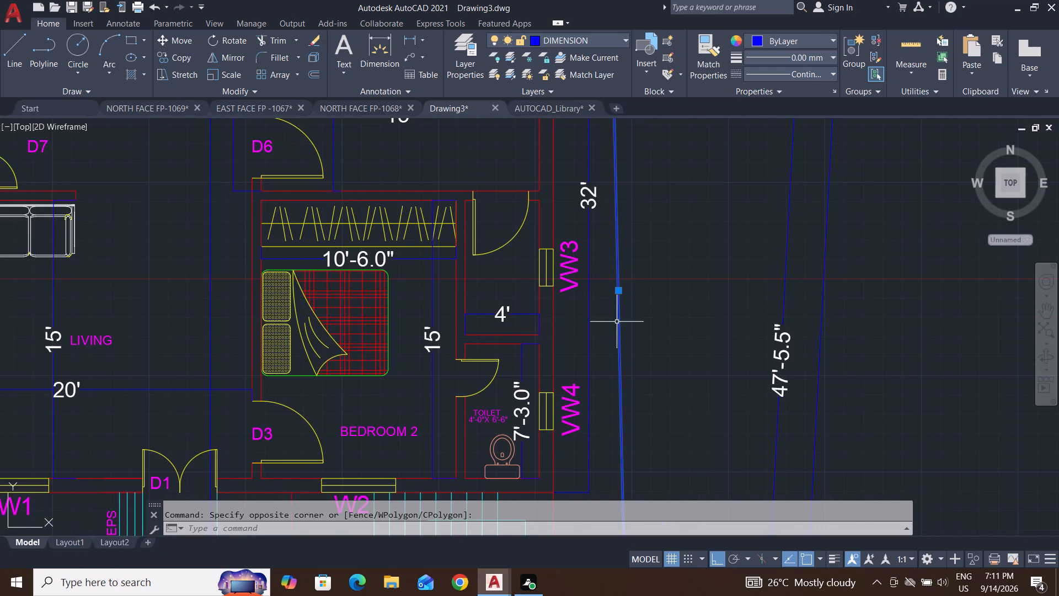
scroll(622, 344, "down", 4)
scroll(608, 295, "up", 4)
middle_click_drag(577, 223, 622, 408)
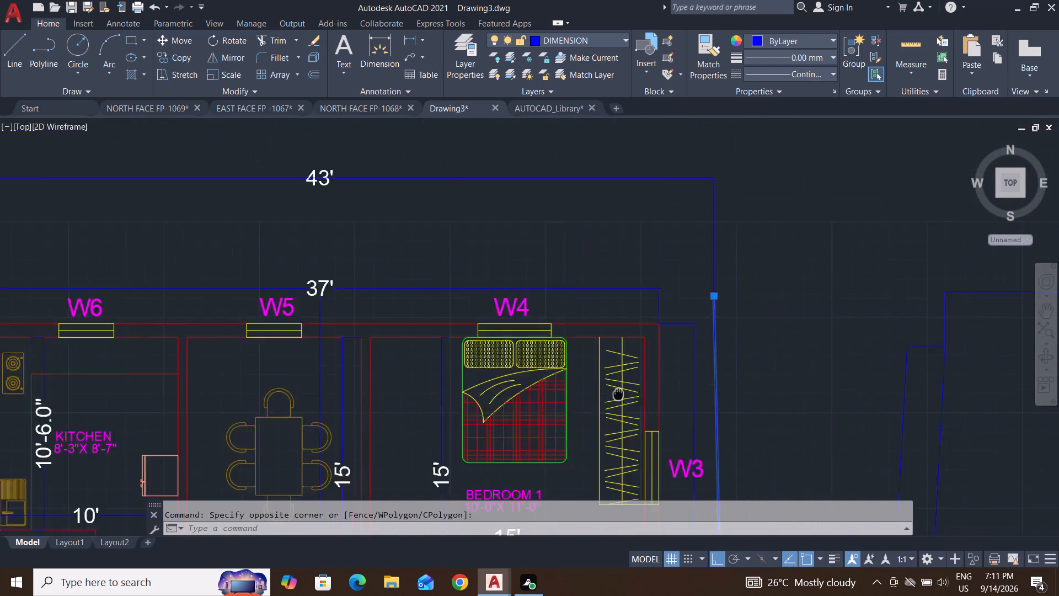
middle_click_drag(622, 408, 622, 411)
left_click(622, 207)
left_click(551, 264)
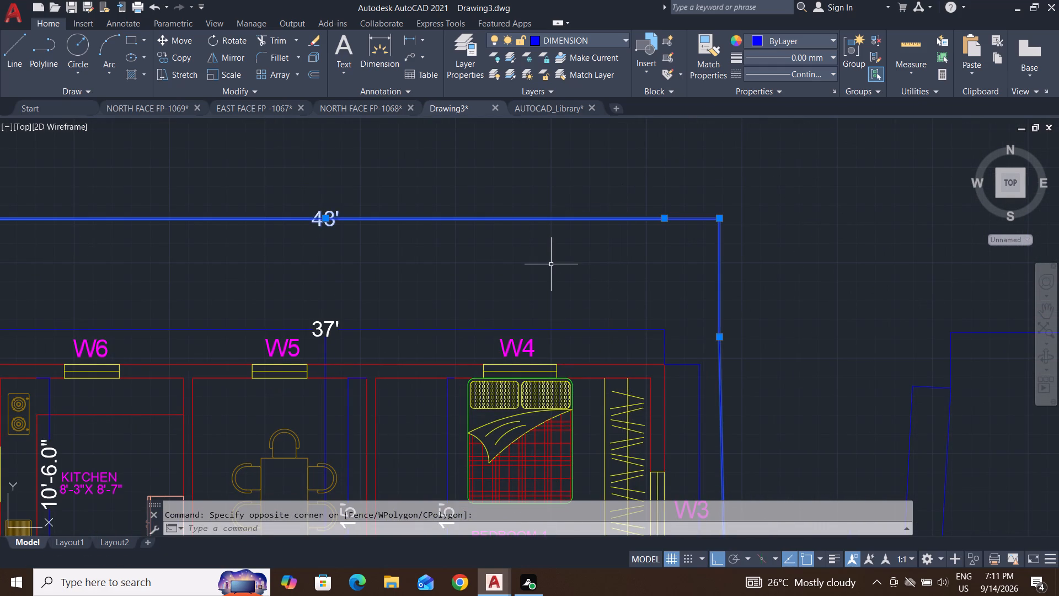
scroll(551, 264, "down", 2)
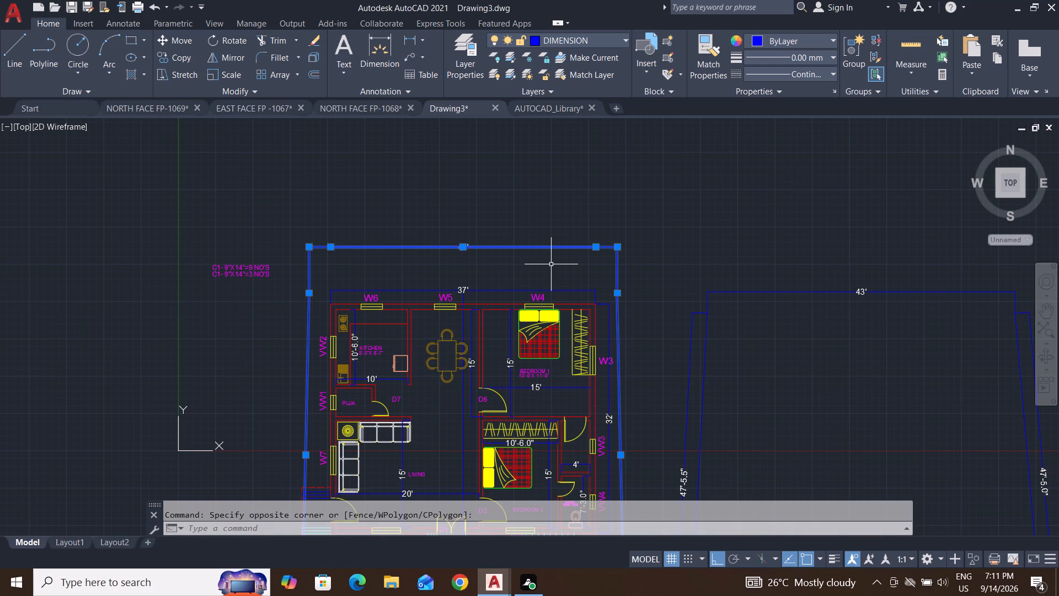
key("g")
key("Return")
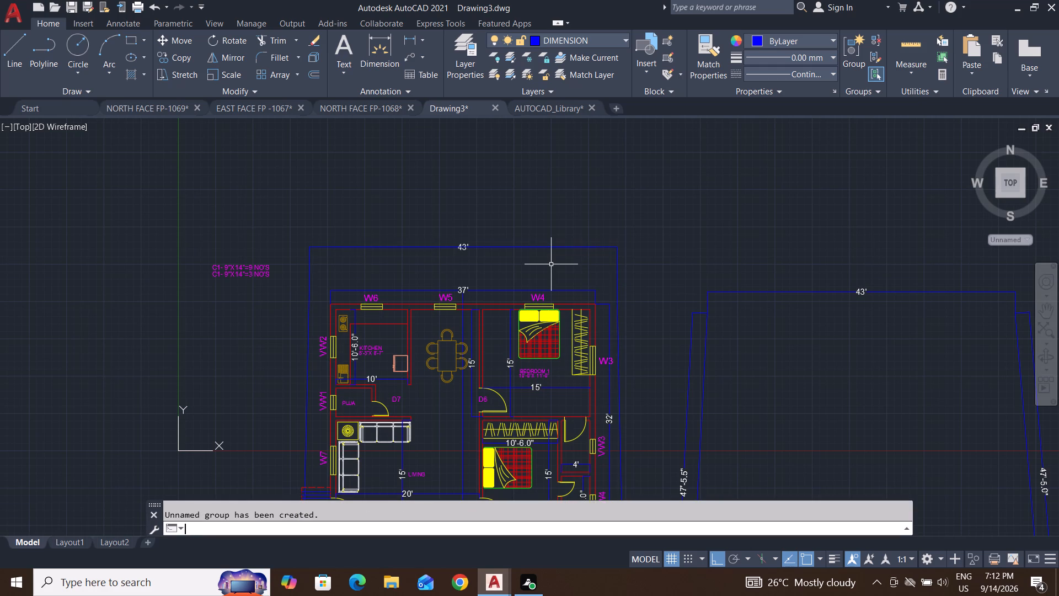
Move the grouped plot outline west so its west side meets the outer end of the west side steps.
middle_click_drag(421, 418, 445, 324)
middle_click_drag(414, 370, 419, 290)
key("Escape")
key("Escape")
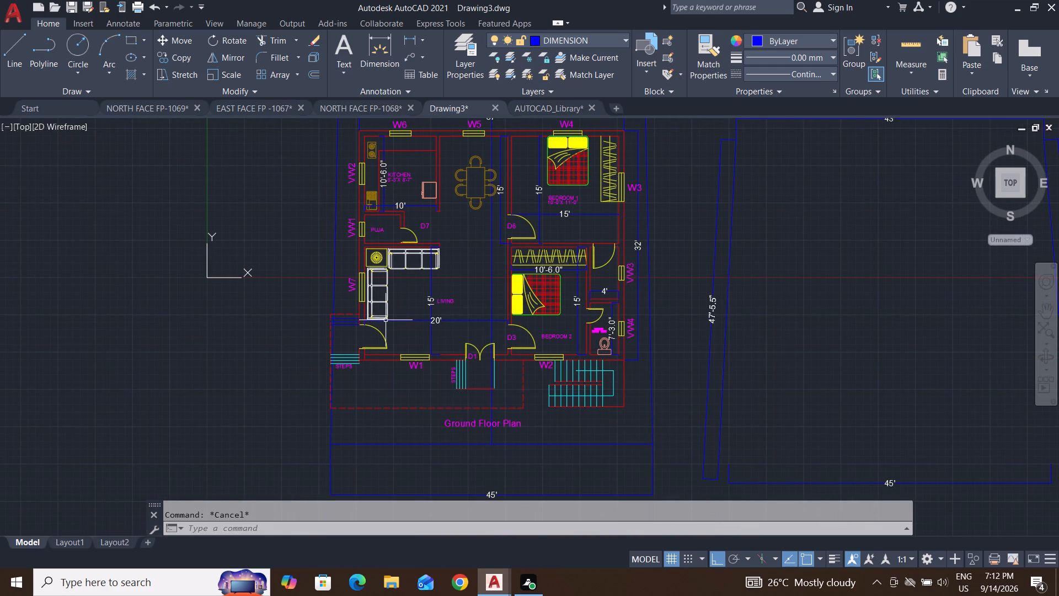
left_click(341, 264)
left_click(288, 295)
key("m")
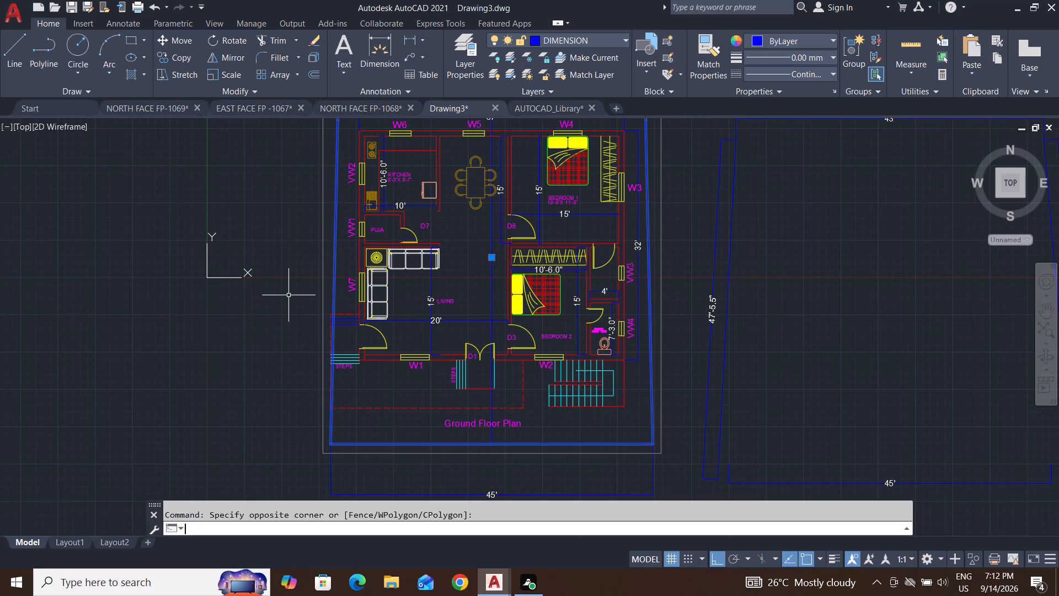
key("Return")
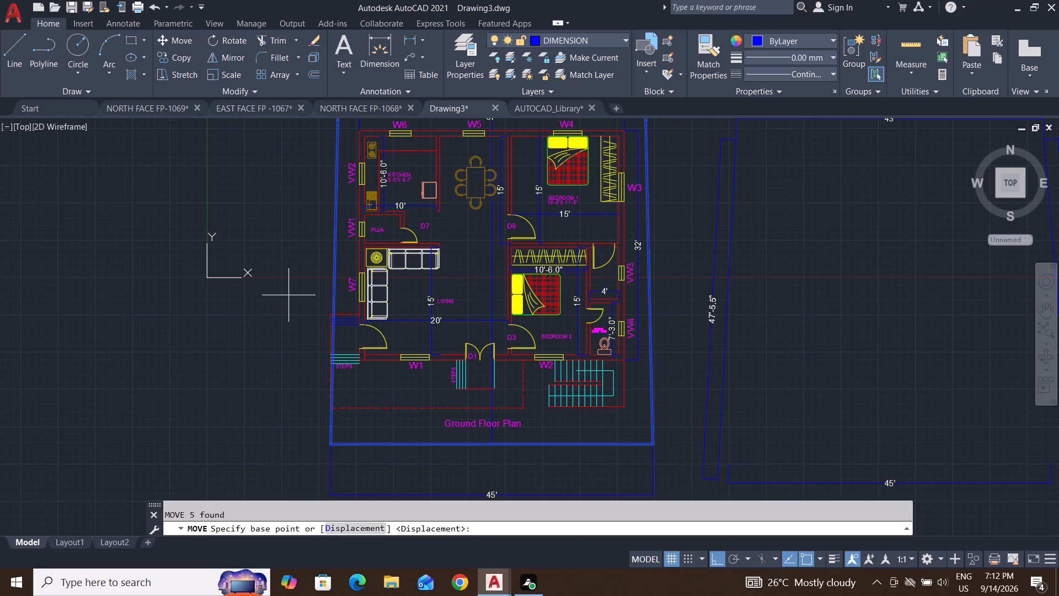
scroll(344, 347, "up", 3)
middle_click_drag(345, 384, 396, 363)
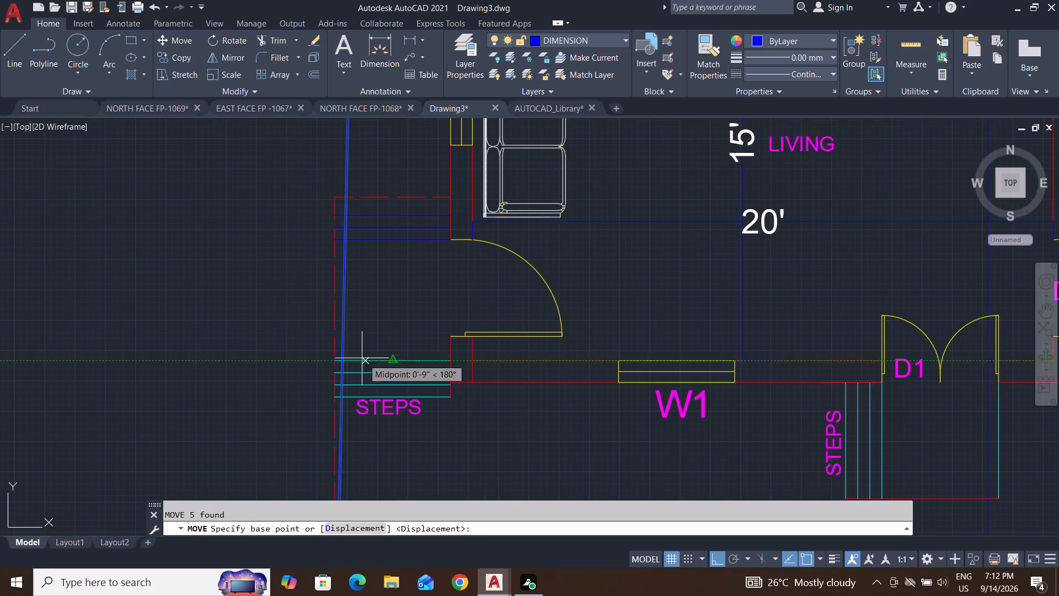
scroll(351, 351, "up", 2)
left_click(329, 377)
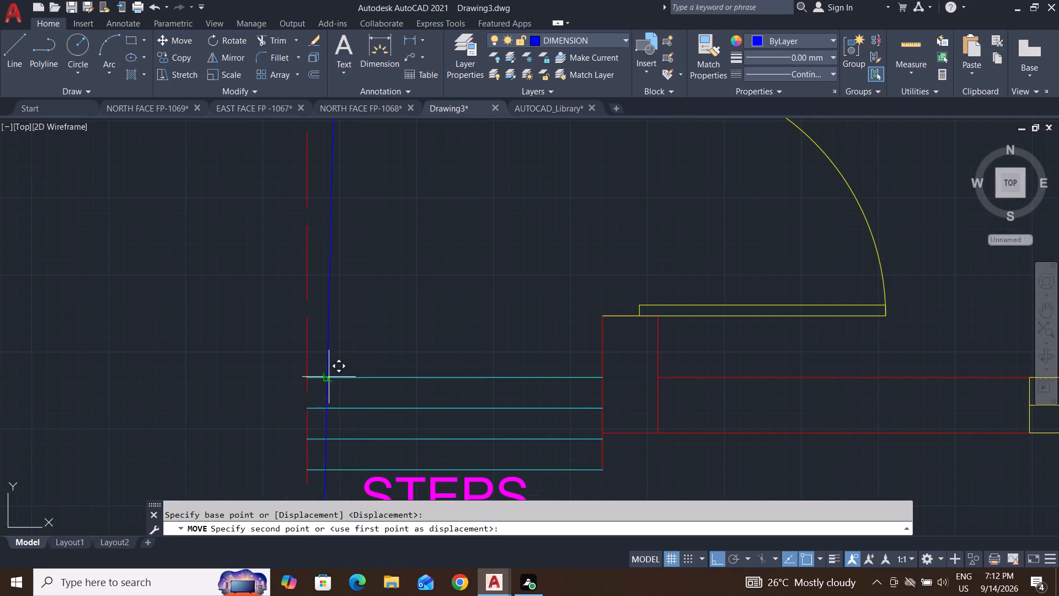
left_click(309, 377)
scroll(302, 391, "down", 2)
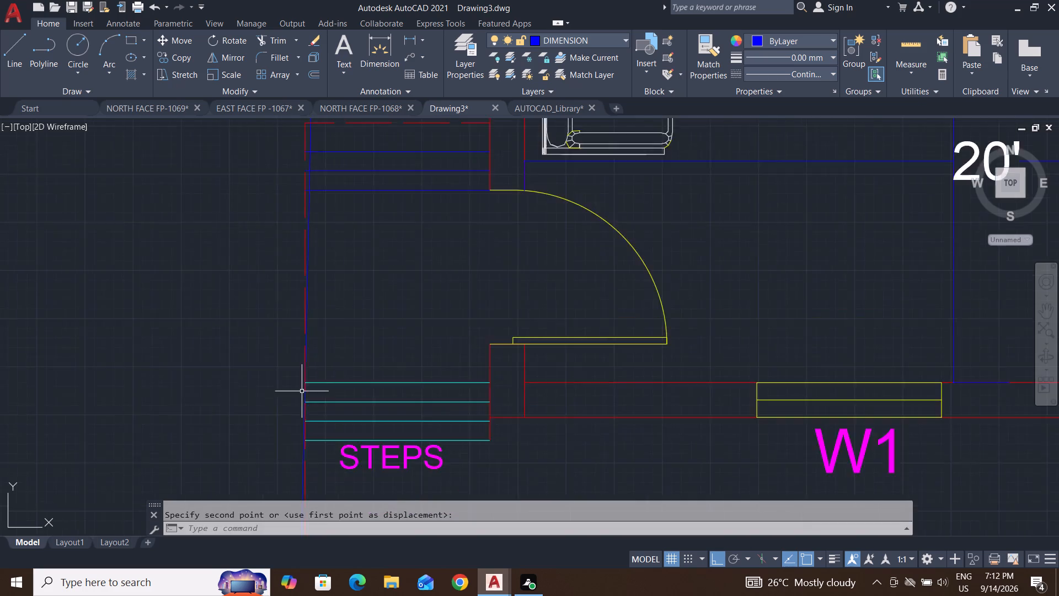
scroll(302, 391, "down", 3)
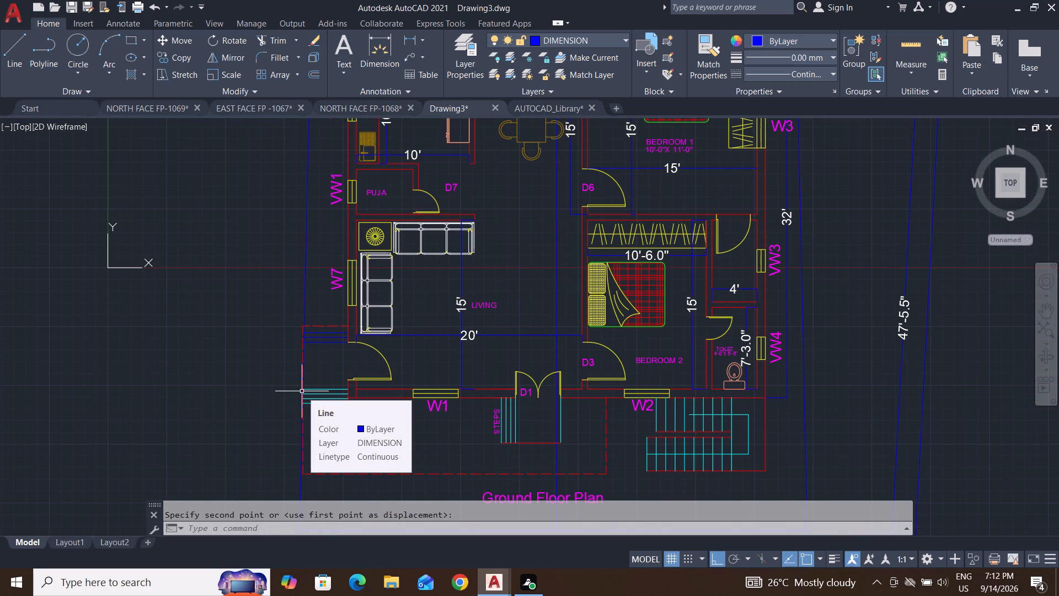
Move the grouped plot outline about 6" further west, beyond the dashed red edge beside the side steps.
scroll(314, 341, "up", 3)
left_click(309, 214)
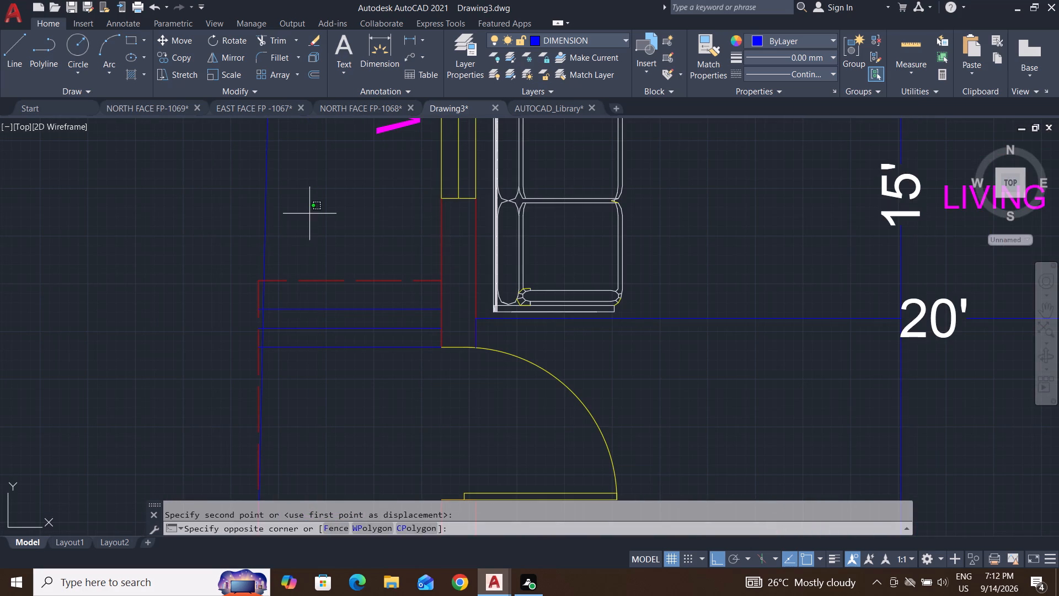
left_click(173, 250)
key("m")
key("Return")
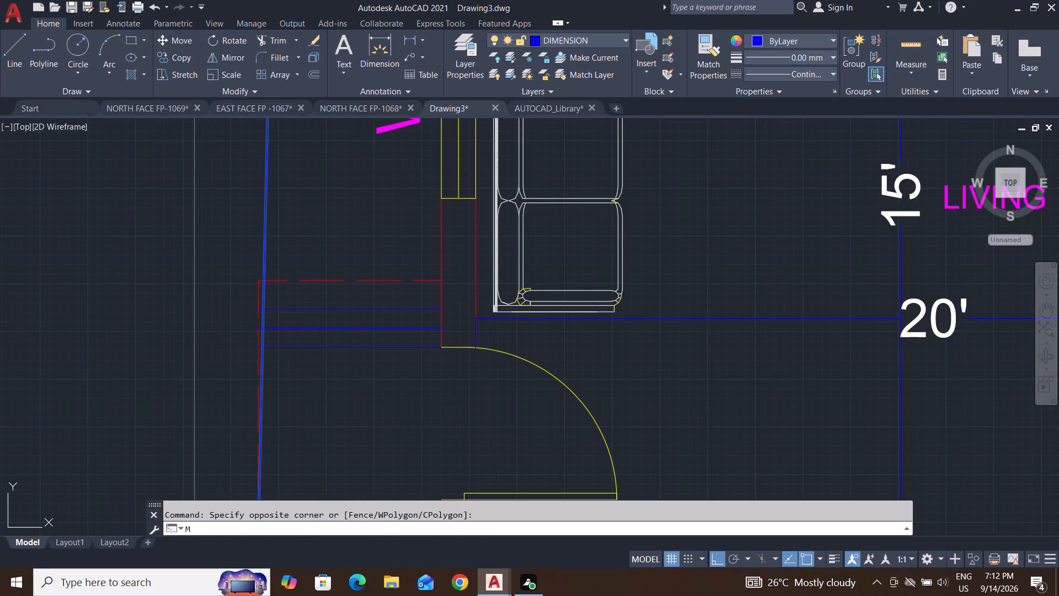
left_click(265, 280)
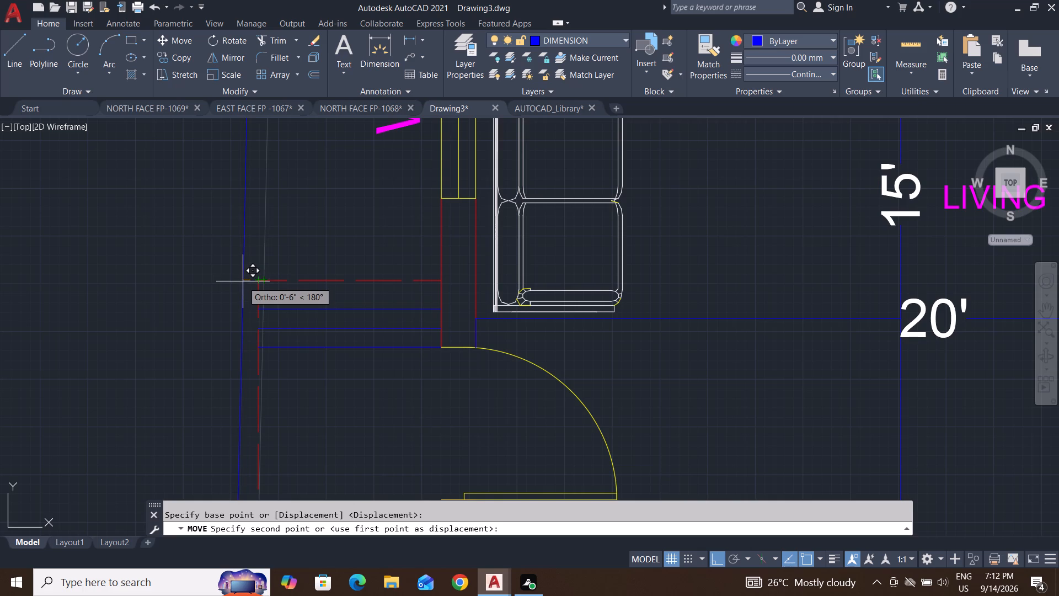
left_click(243, 281)
scroll(261, 355, "down", 5)
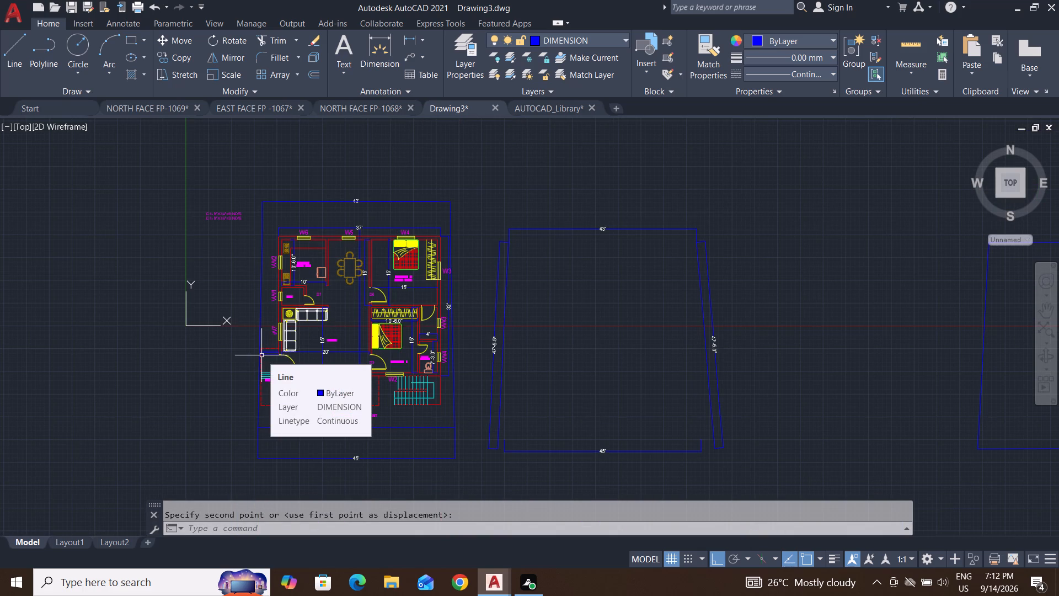
key("Escape")
key("Escape")
key("Escape")
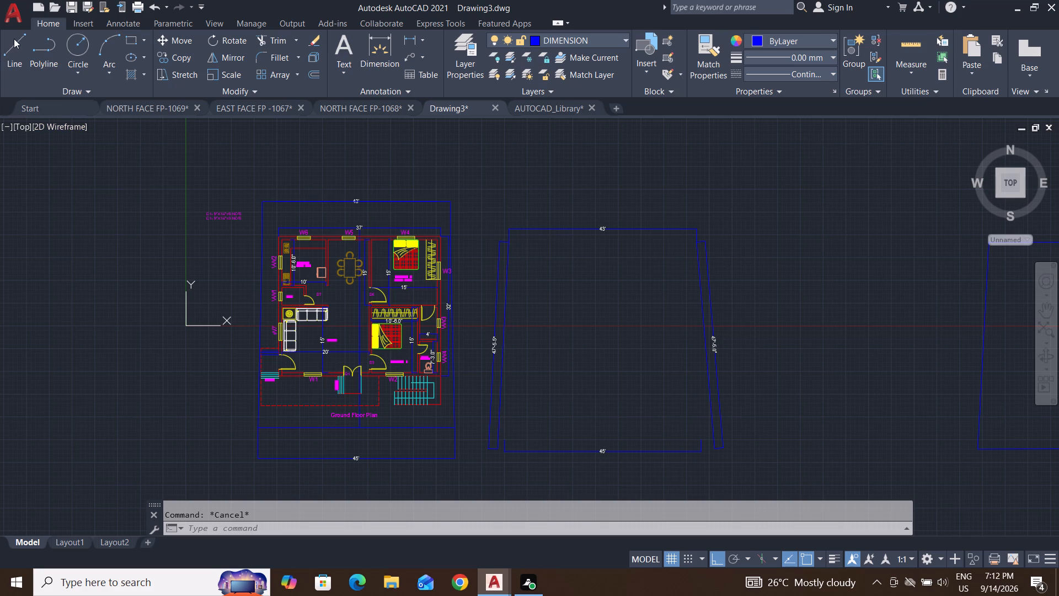
Draw a line between the upper ends of the slanted sides of the separate dimensioned outline, just below its 43' dimension.
left_click(17, 53)
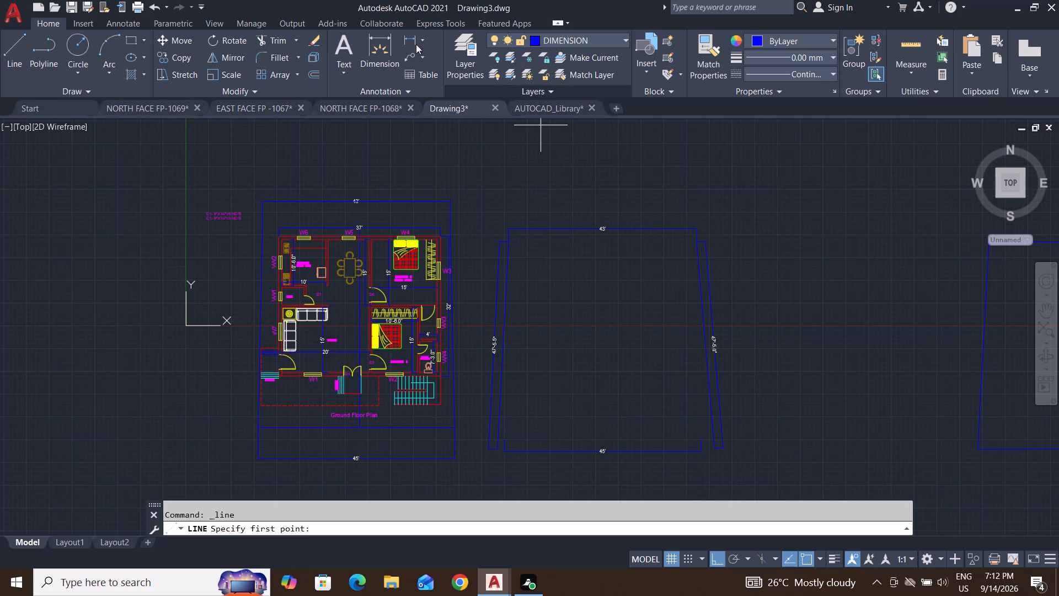
scroll(525, 232, "up", 4)
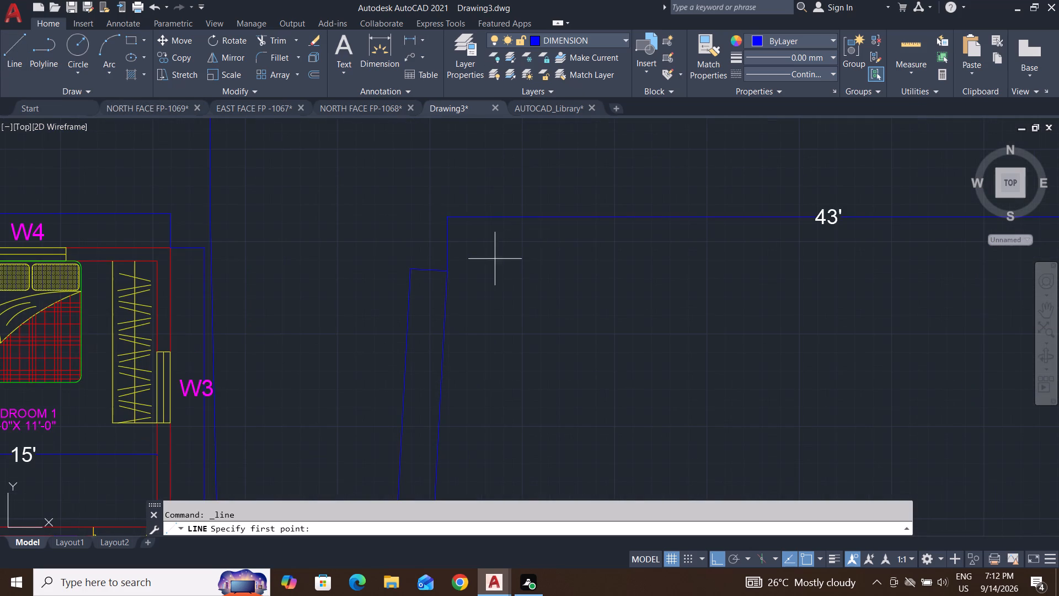
left_click(444, 273)
scroll(444, 273, "down", 3)
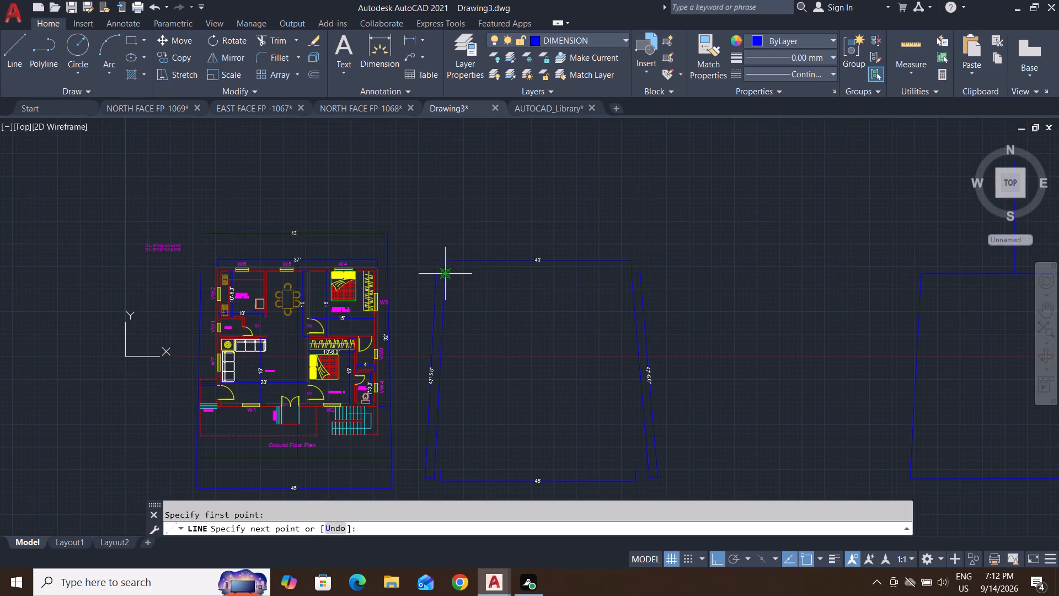
scroll(608, 276, "up", 2)
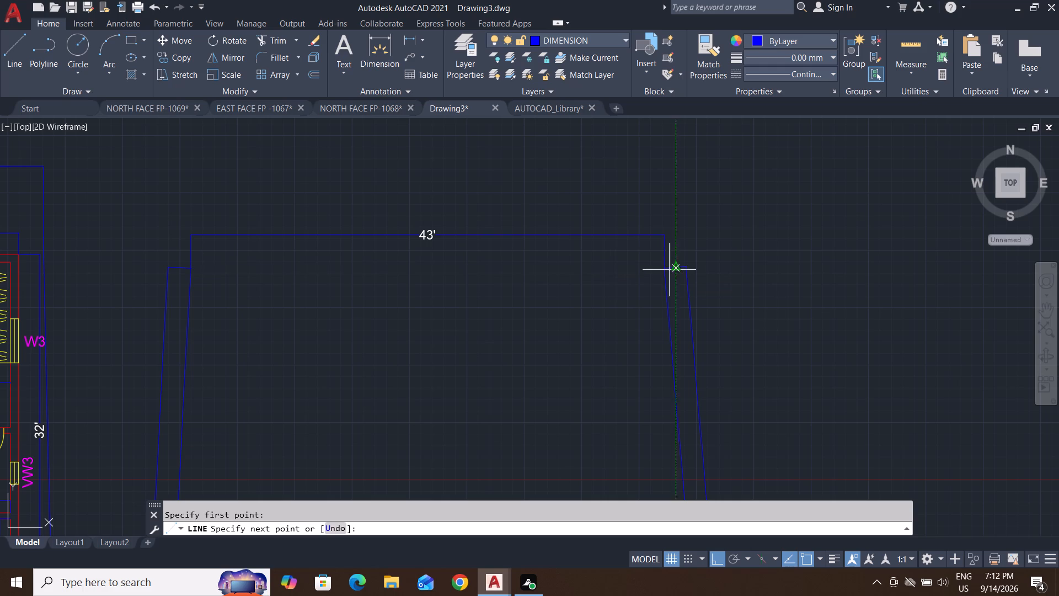
left_click(663, 271)
key("Escape")
key("Escape")
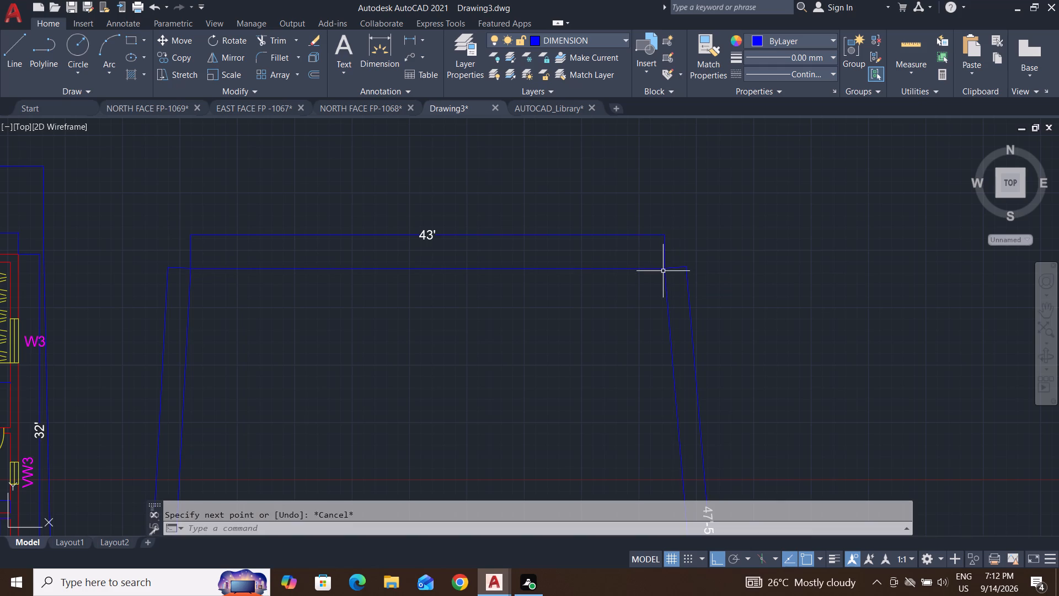
Draw a line between the lower ends of the separate outline's slanted sides, beside its 45' dimension.
scroll(604, 329, "down", 3)
middle_click_drag(568, 345, 534, 251)
left_click(18, 38)
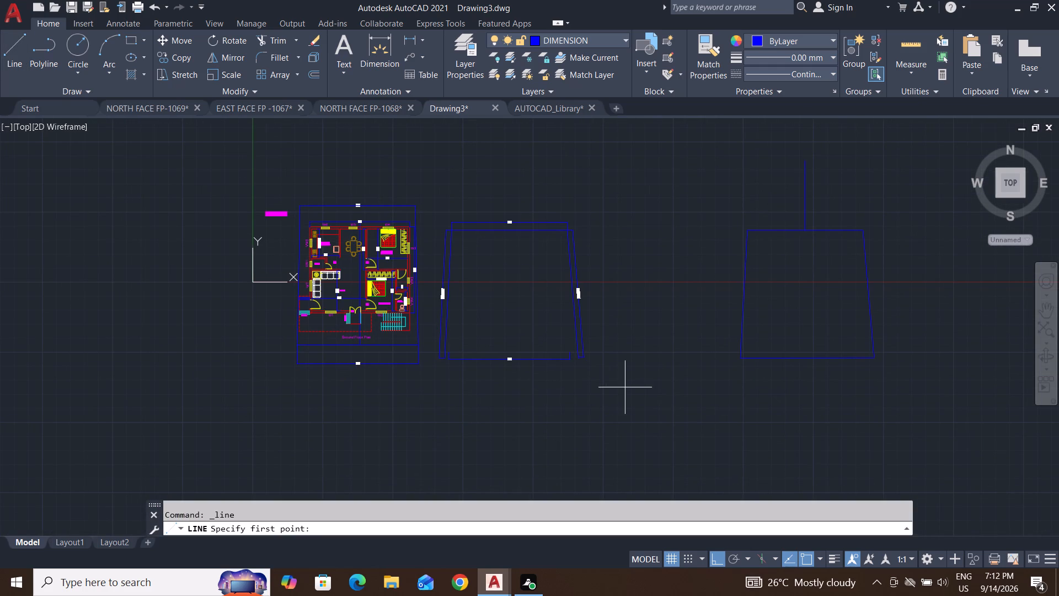
scroll(531, 324, "up", 2)
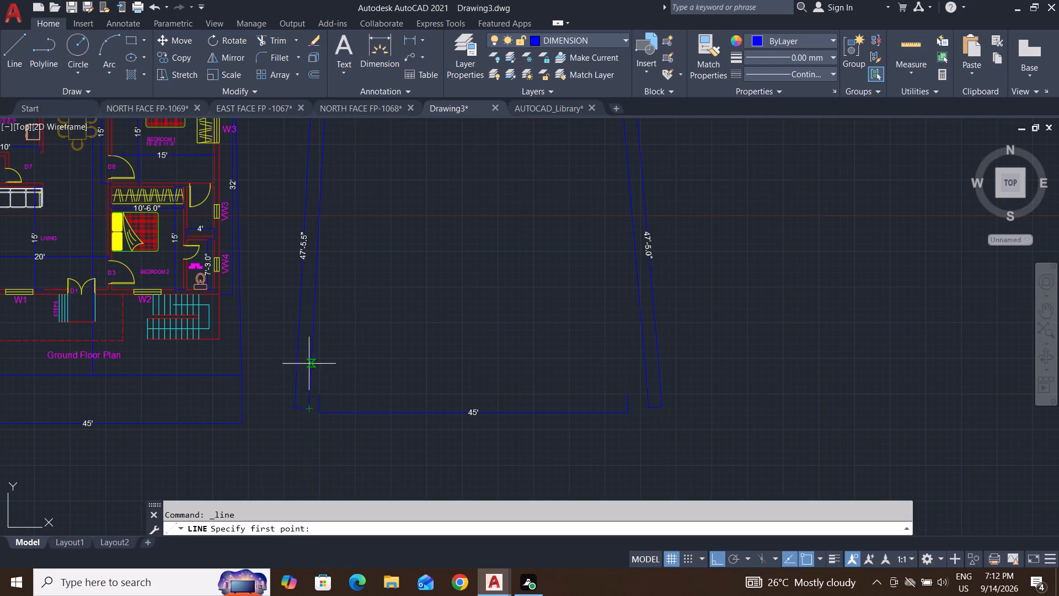
left_click(312, 411)
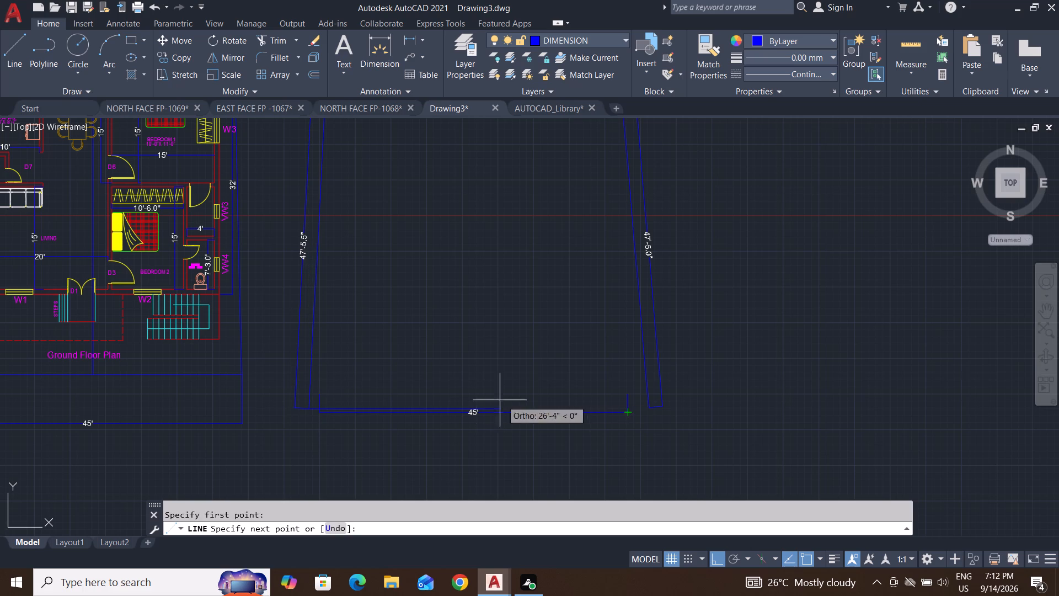
left_click(651, 409)
scroll(759, 428, "down", 1)
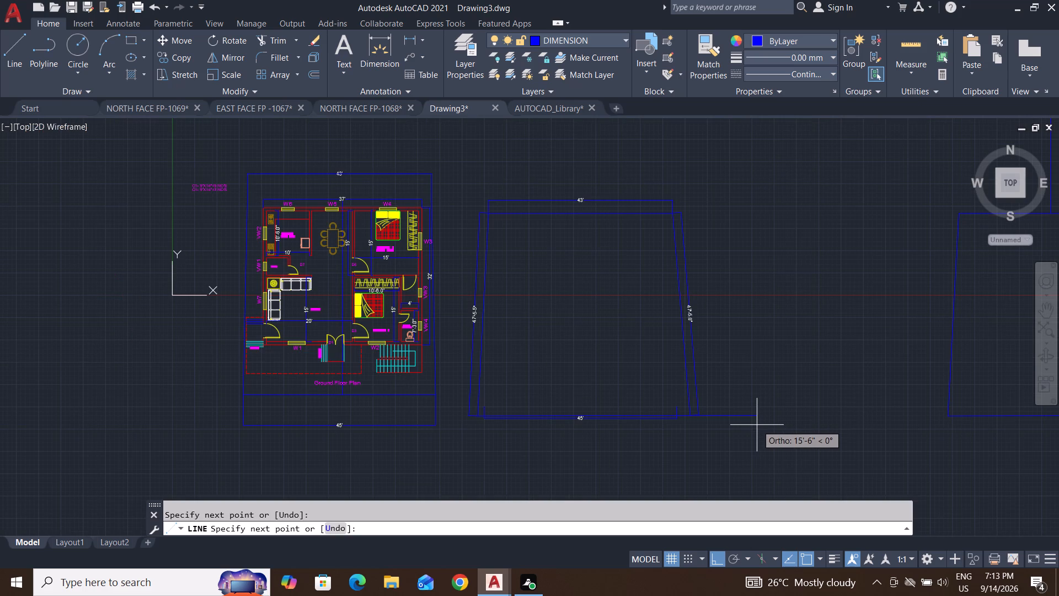
key("Escape")
key("Escape")
key("Escape")
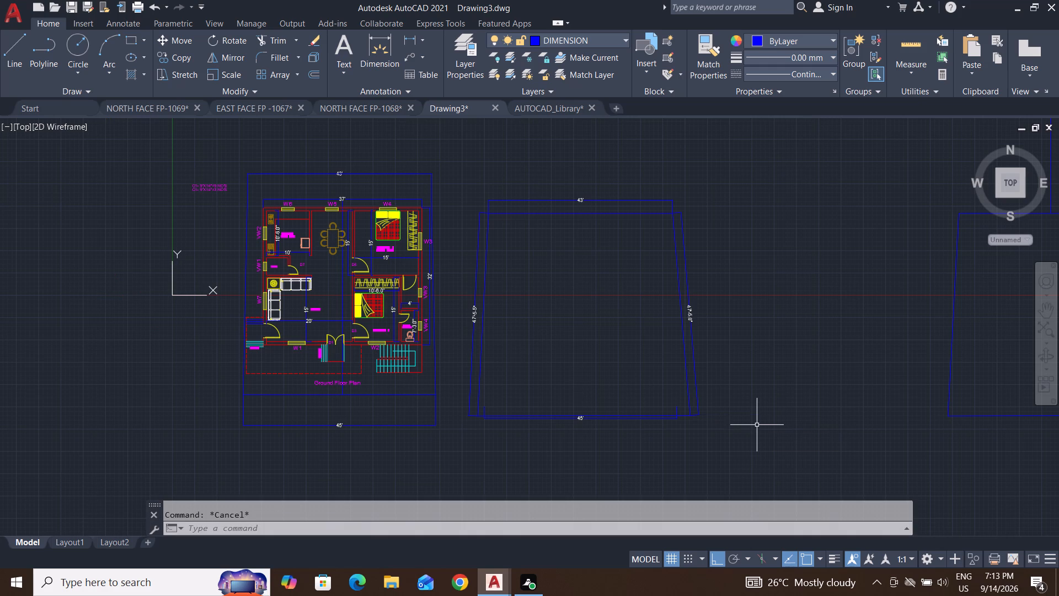
Group the four boundary lines of the separate dimensioned outline into one object.
scroll(650, 460, "up", 2)
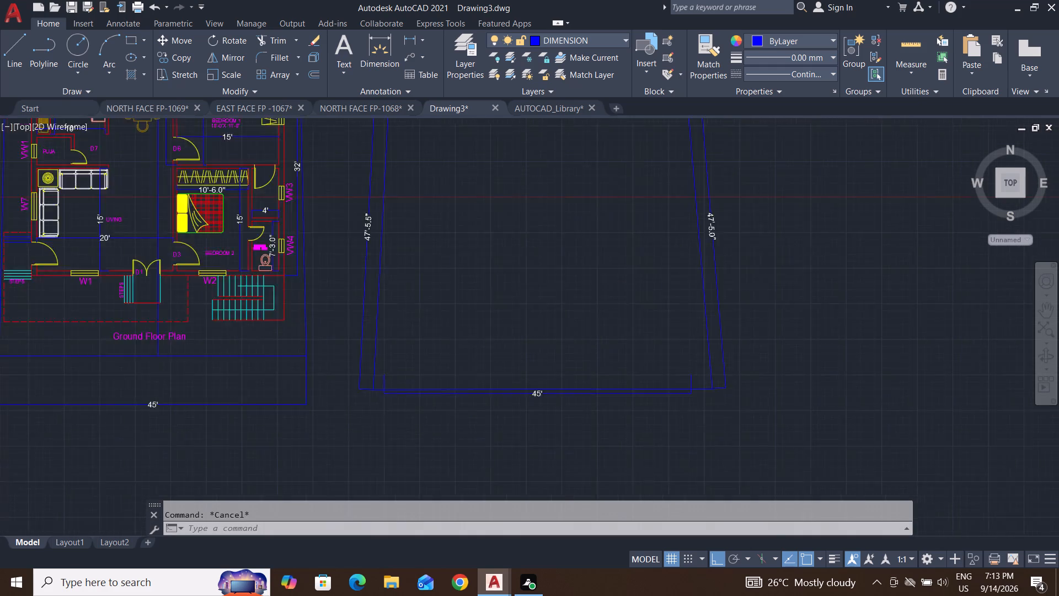
middle_click_drag(665, 464, 799, 475)
key("Escape")
key("Escape")
left_click(871, 356)
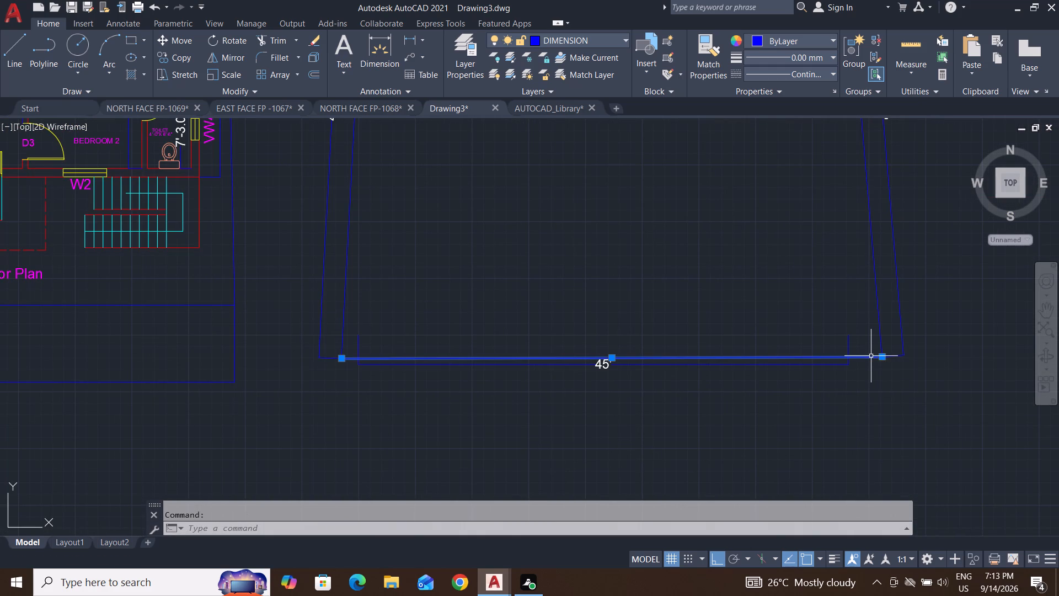
left_click(344, 309)
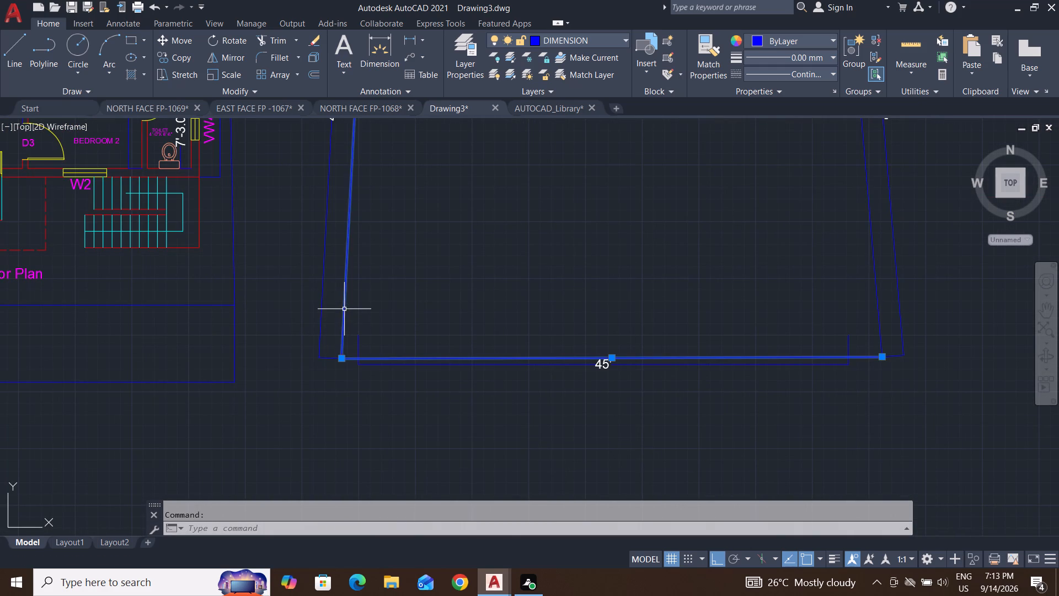
scroll(524, 355, "down", 2)
middle_click_drag(524, 355, 548, 421)
left_click(607, 221)
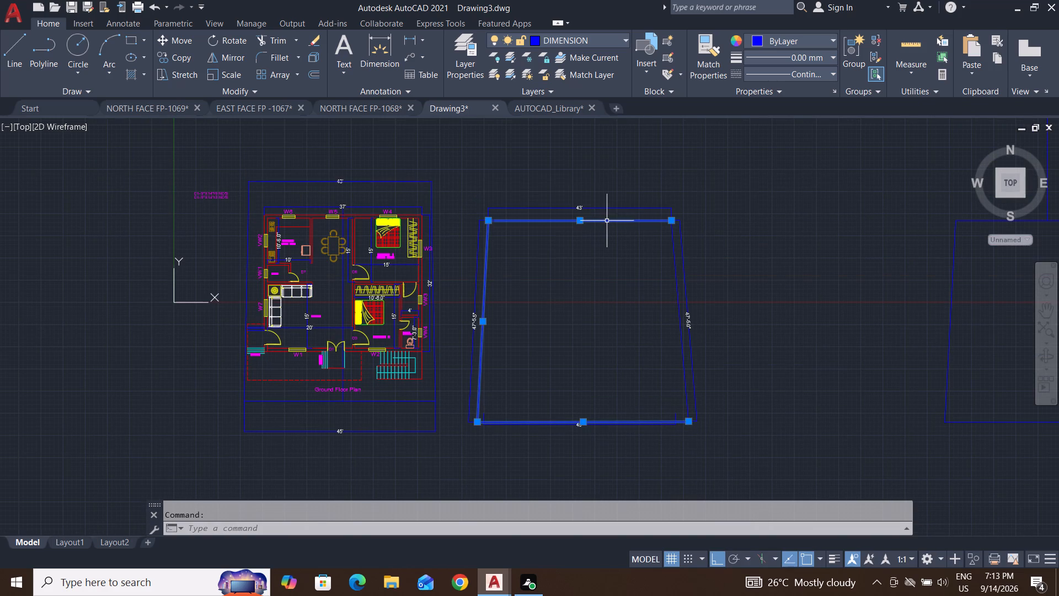
left_click(676, 273)
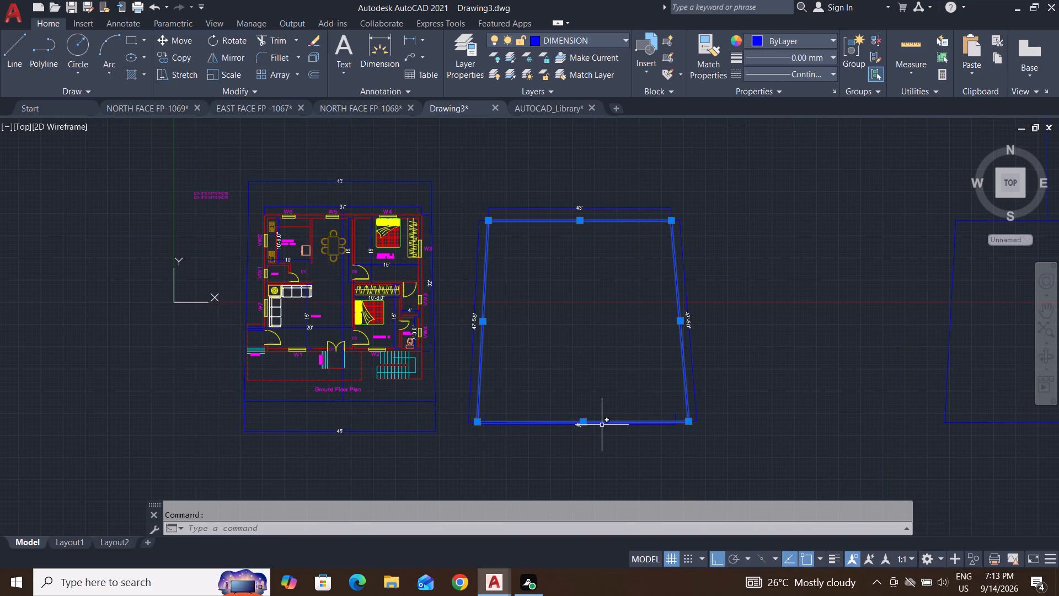
key("g")
key("Return")
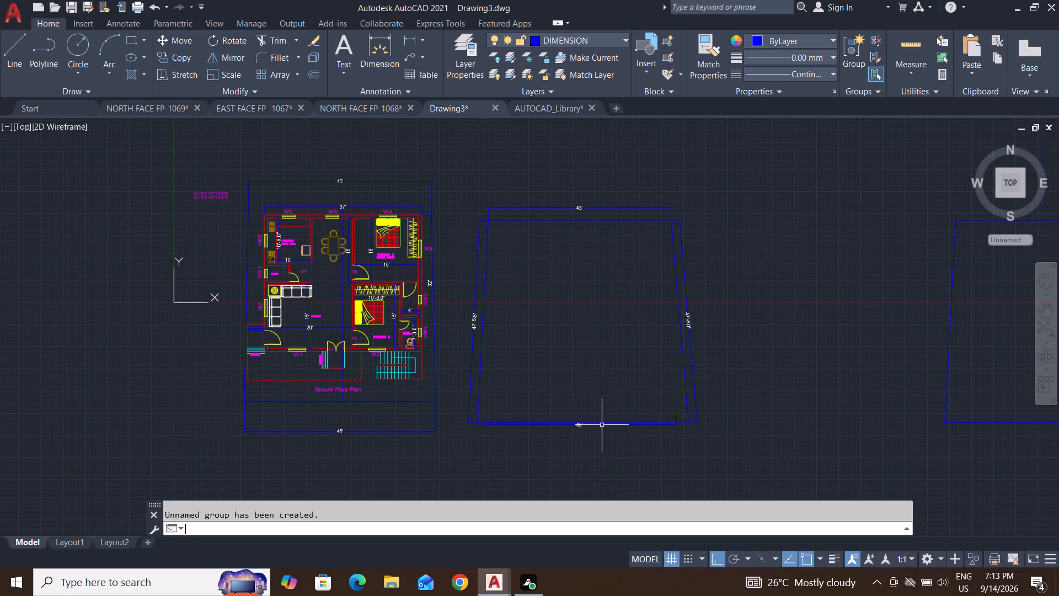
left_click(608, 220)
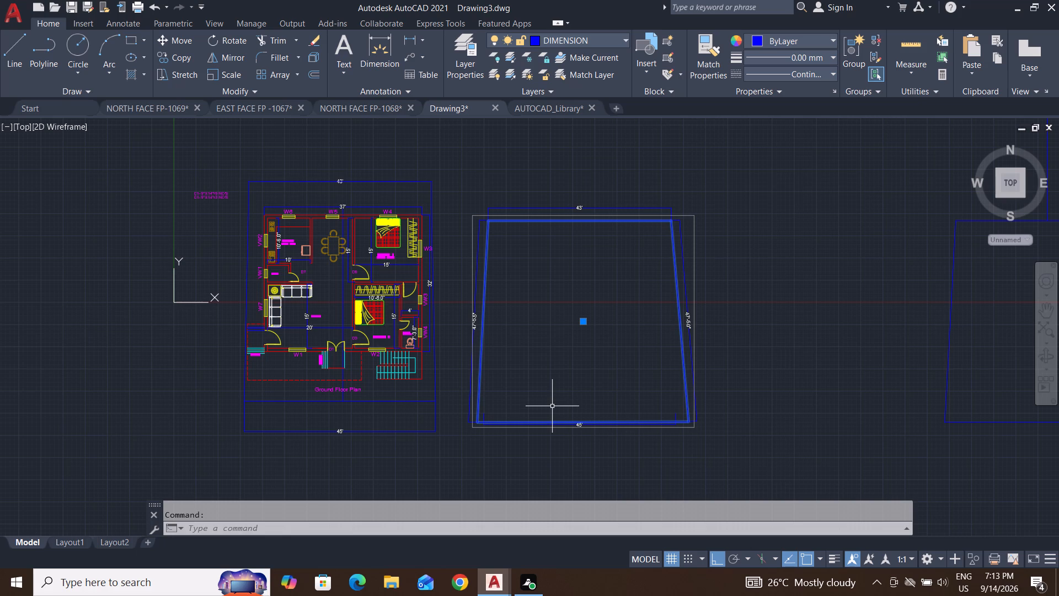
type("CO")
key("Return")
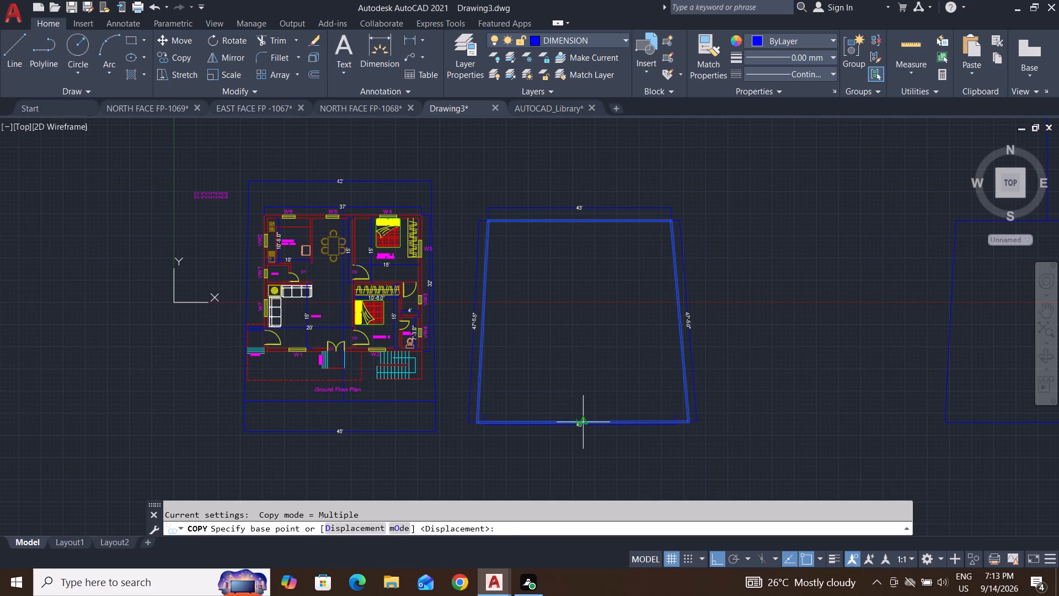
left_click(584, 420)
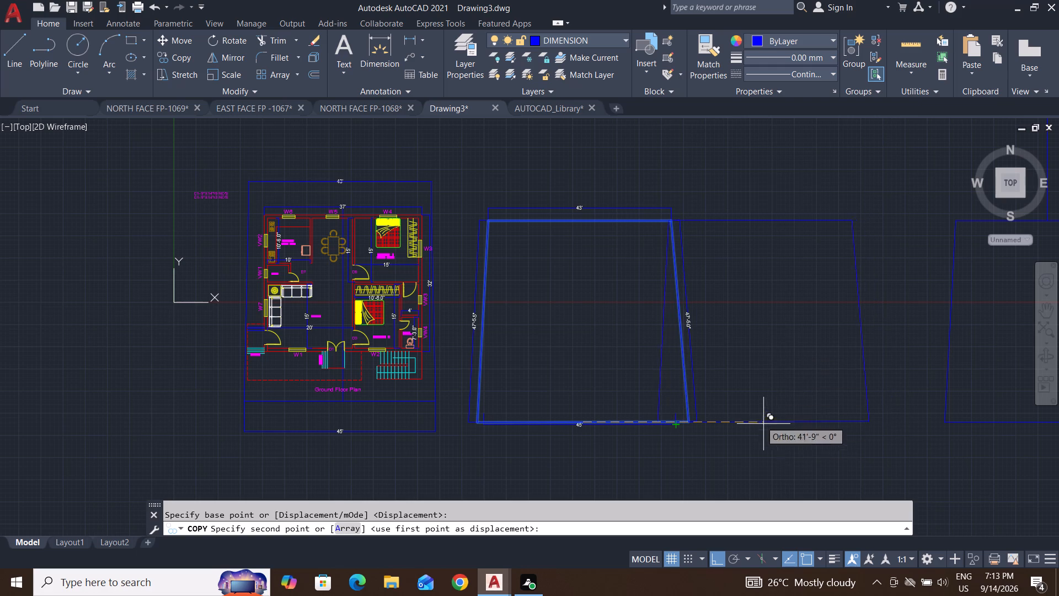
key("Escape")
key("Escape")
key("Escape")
Move the grouped outline together with its dimensions east, past the undimensioned outline that has the vertical line above it.
left_click(777, 174)
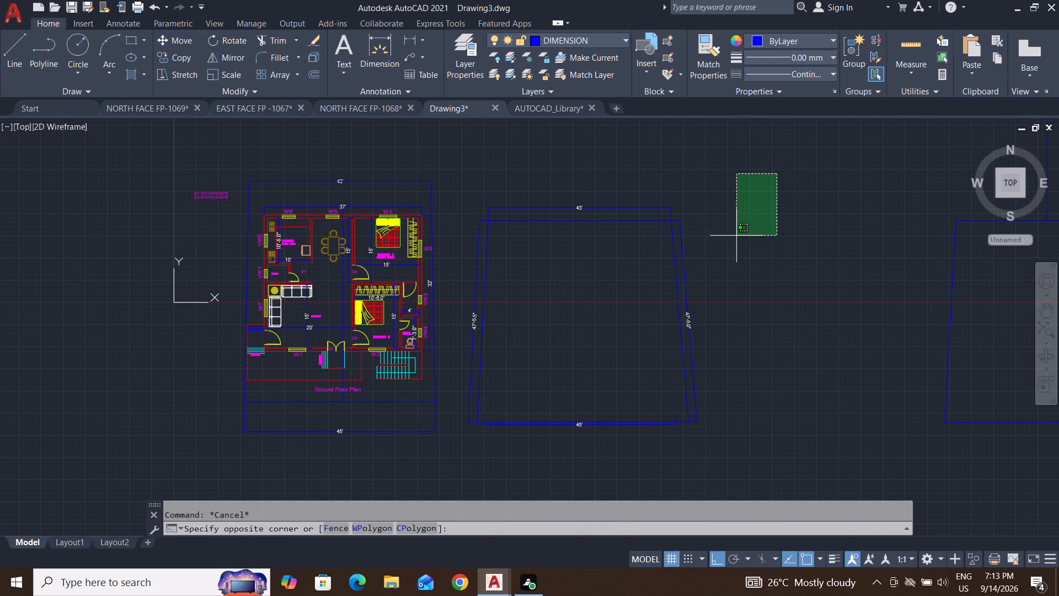
left_click(457, 466)
key("m")
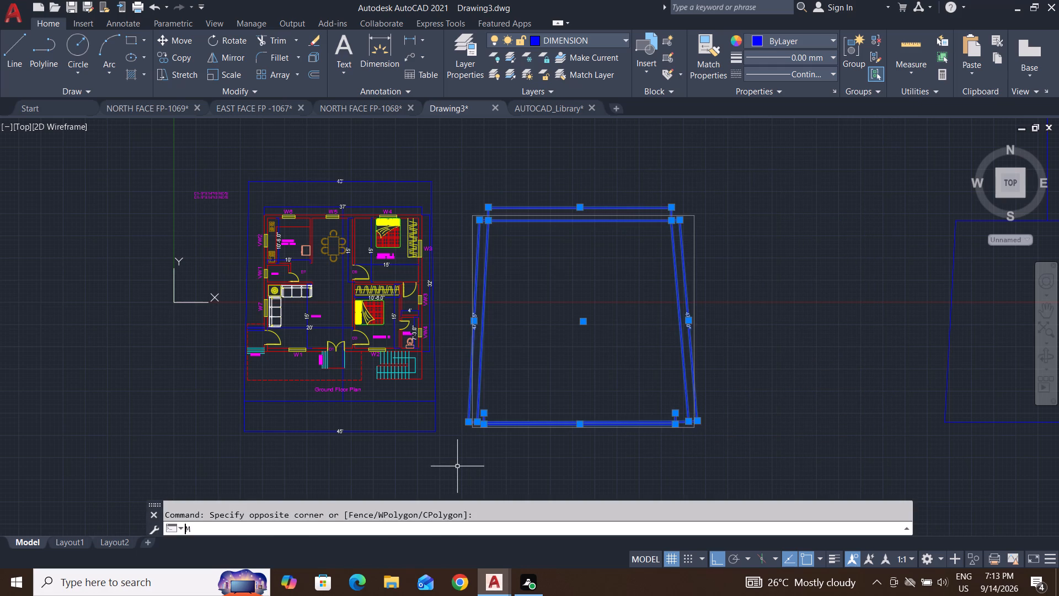
key("Return")
left_click(468, 421)
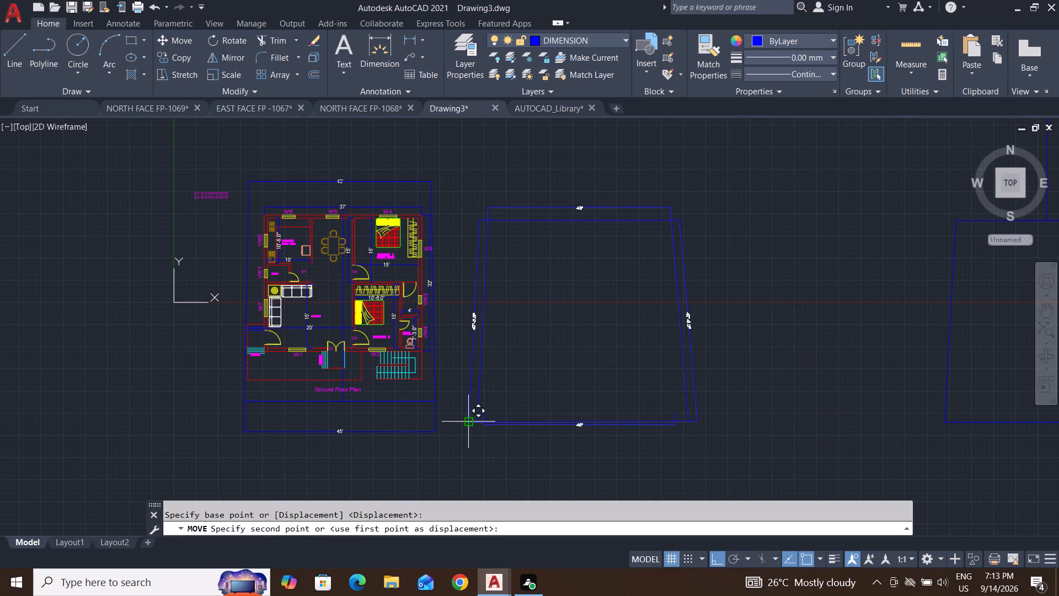
scroll(468, 421, "down", 3)
left_click(758, 397)
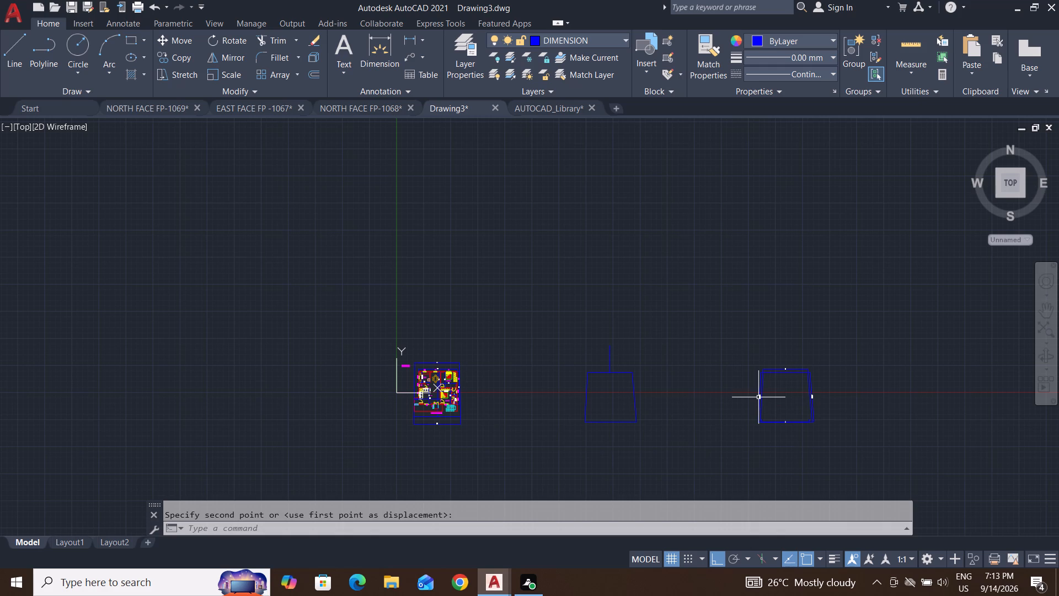
key("Escape")
key("Escape")
key("Escape")
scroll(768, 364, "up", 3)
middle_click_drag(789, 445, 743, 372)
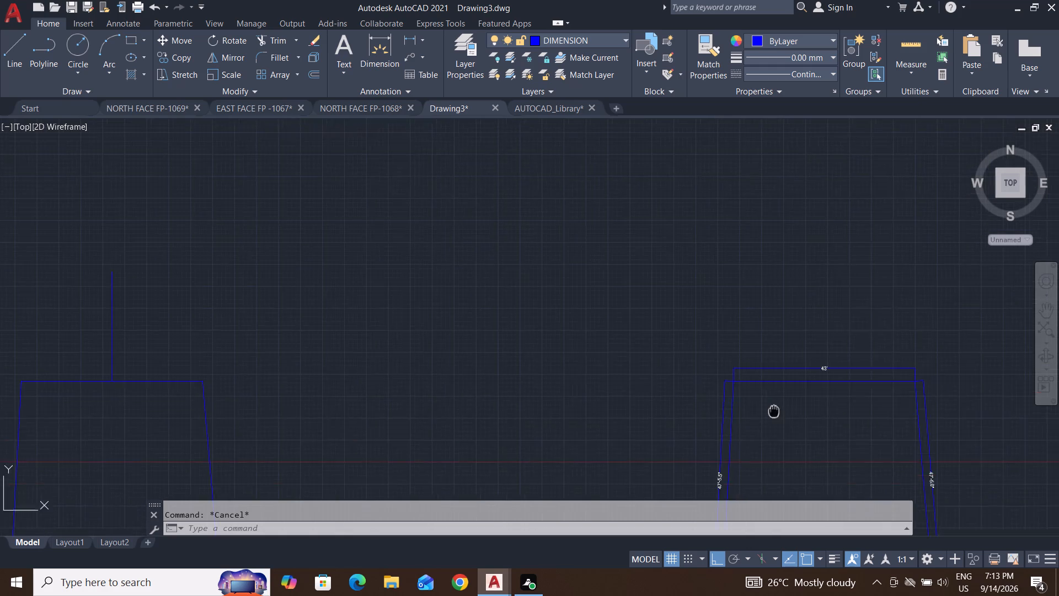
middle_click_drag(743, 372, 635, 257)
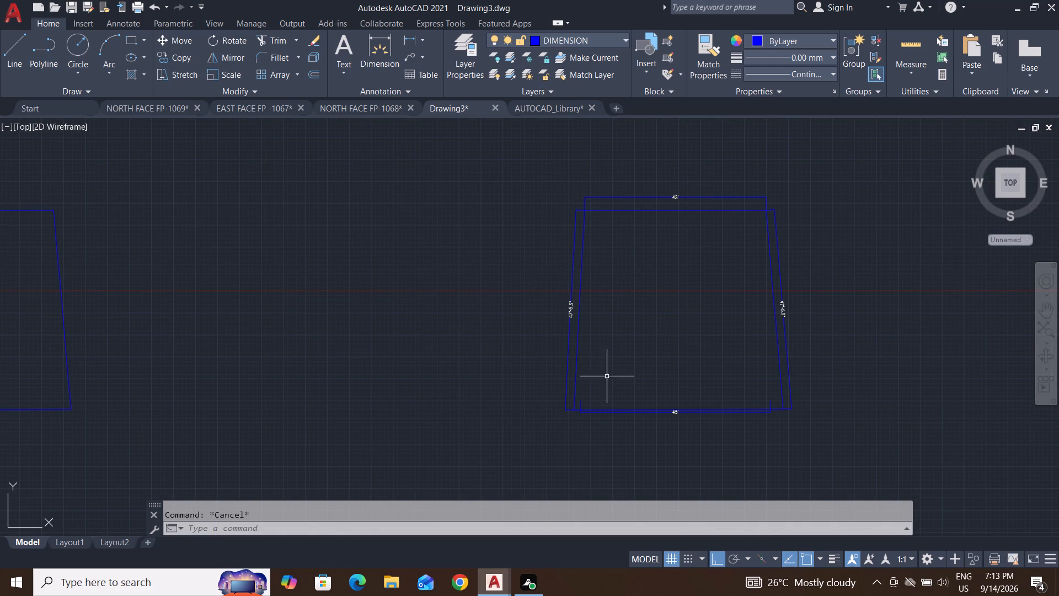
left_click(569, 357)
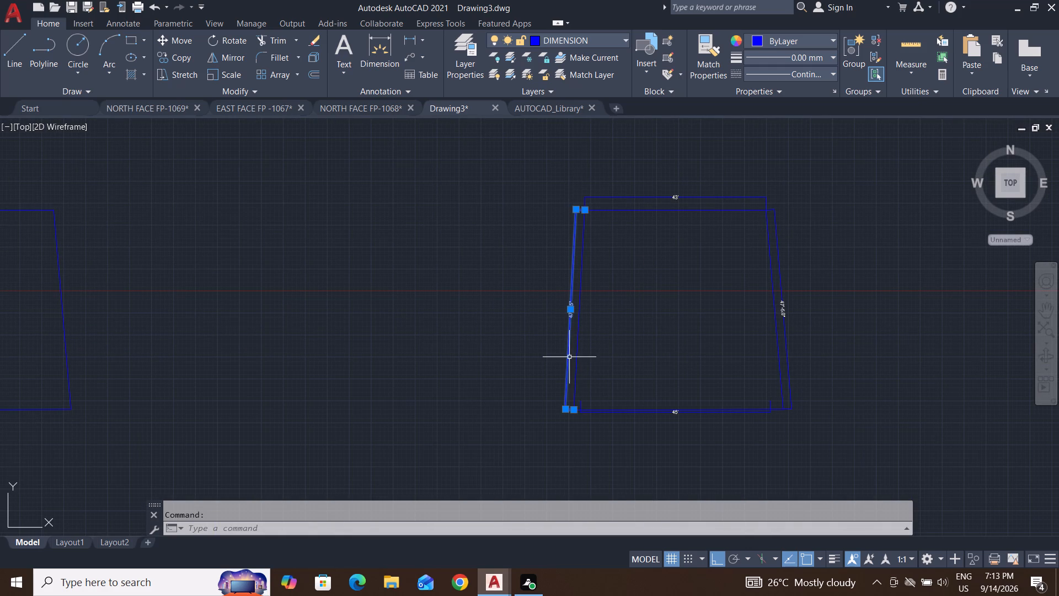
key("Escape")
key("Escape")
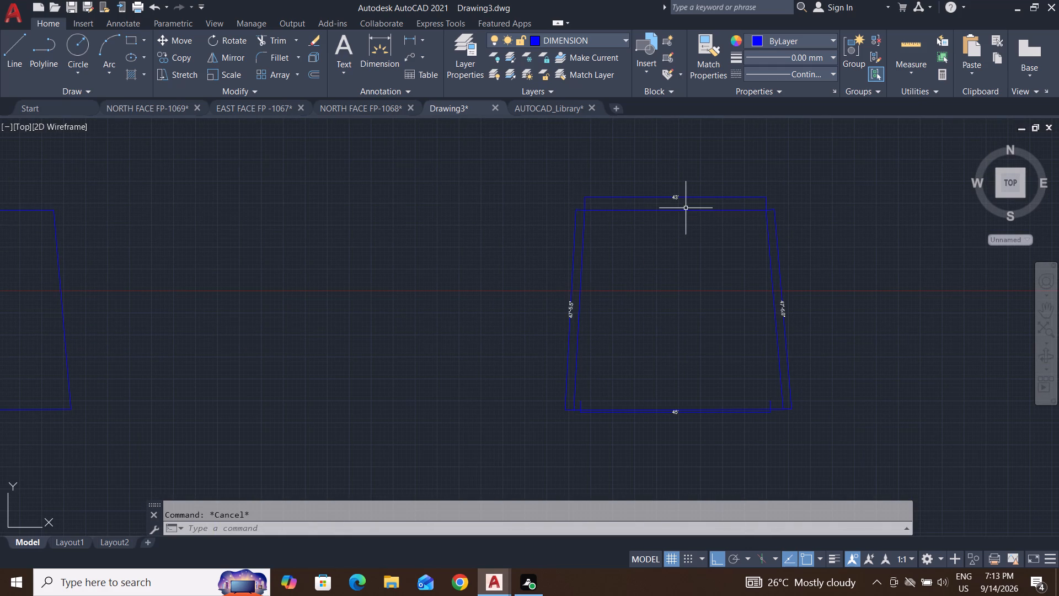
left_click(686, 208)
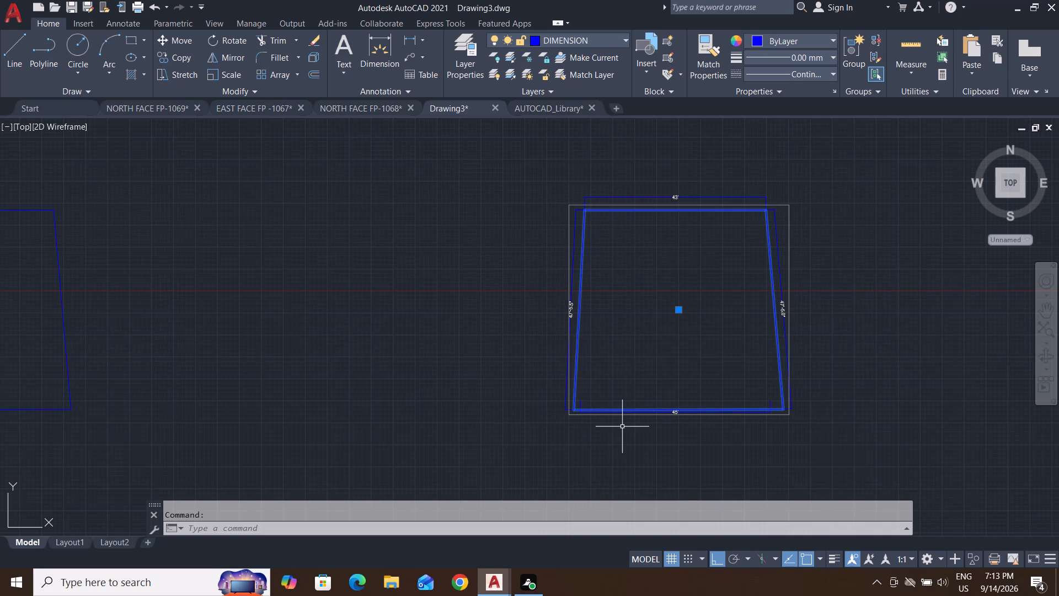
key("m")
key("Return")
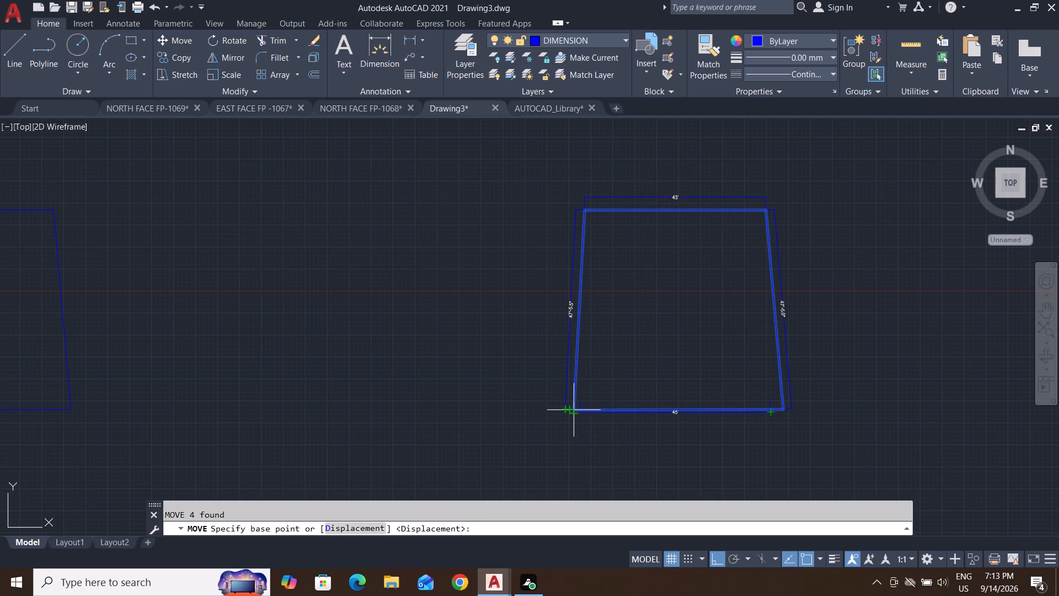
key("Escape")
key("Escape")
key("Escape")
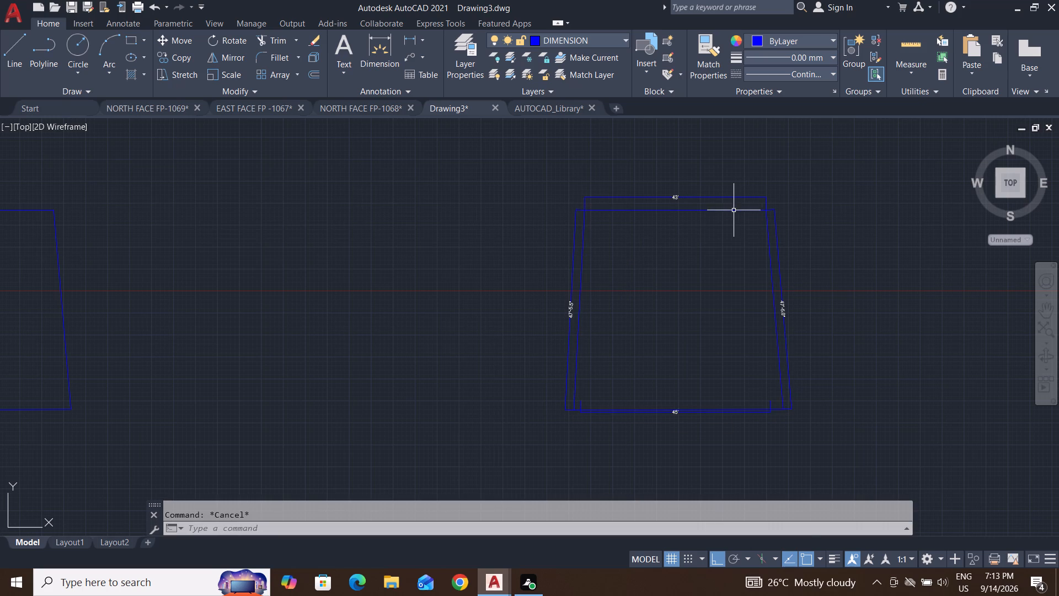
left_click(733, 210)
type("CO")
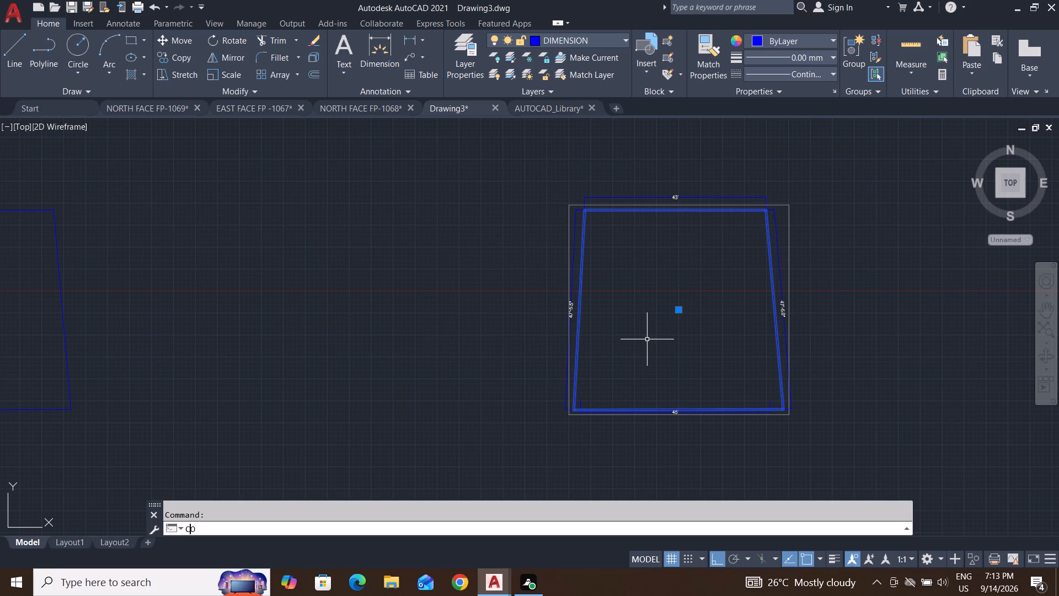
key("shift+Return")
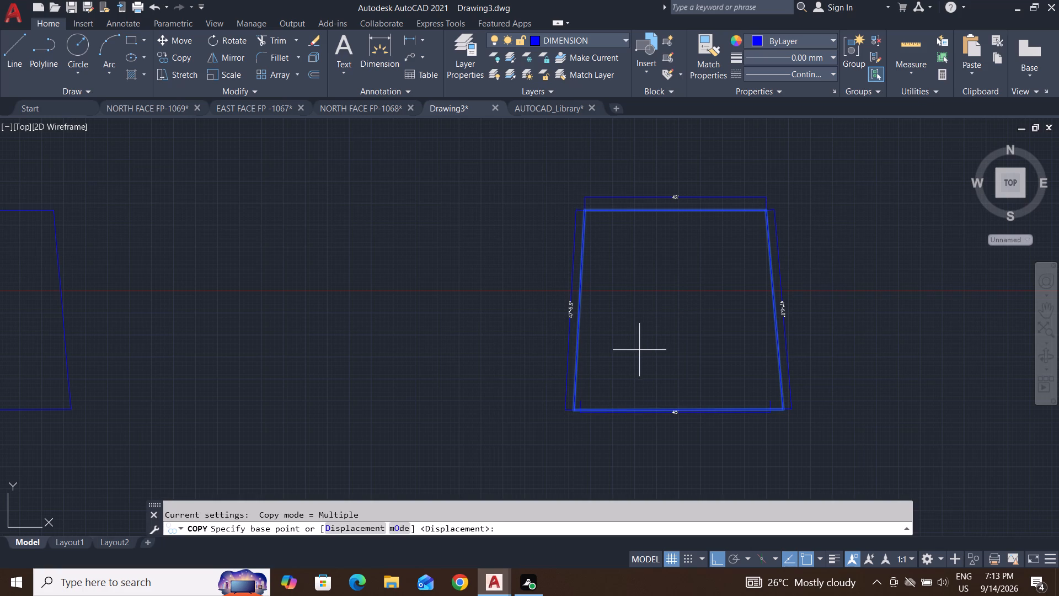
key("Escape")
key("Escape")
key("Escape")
Copy the grouped boundary, without its dimensions, about 252'-8" west into the space between the floor plan and the undimensioned outline.
left_click(699, 211)
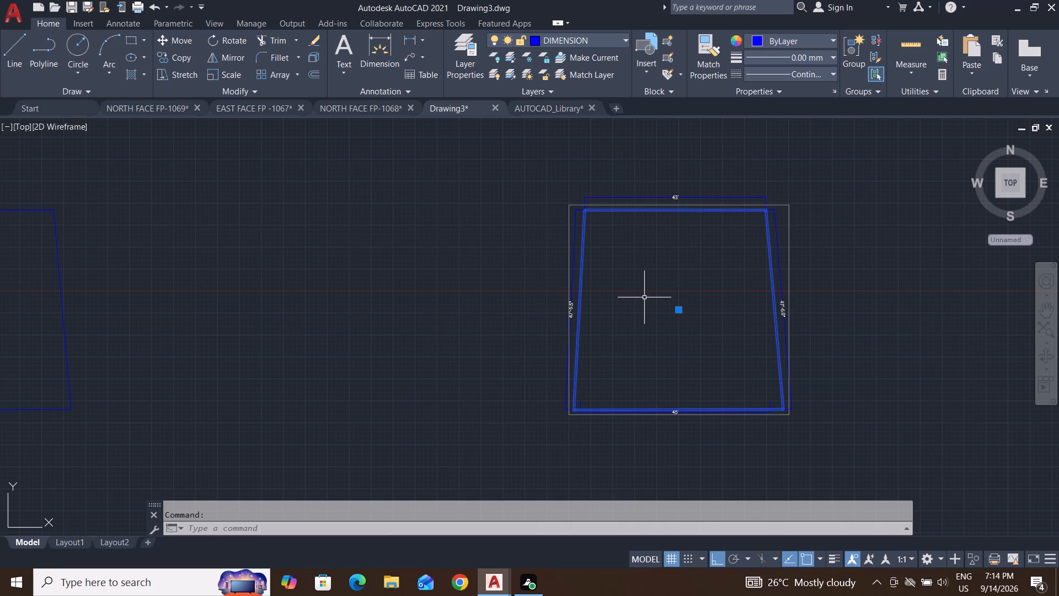
type("CO")
key("Return")
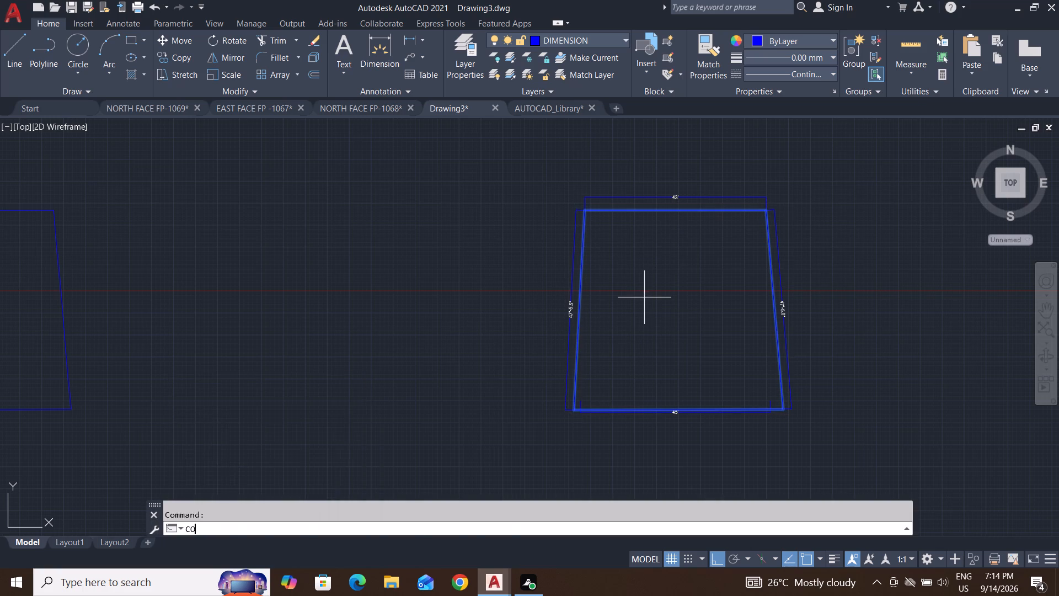
left_click(573, 412)
scroll(573, 412, "down", 3)
middle_click_drag(301, 401, 364, 413)
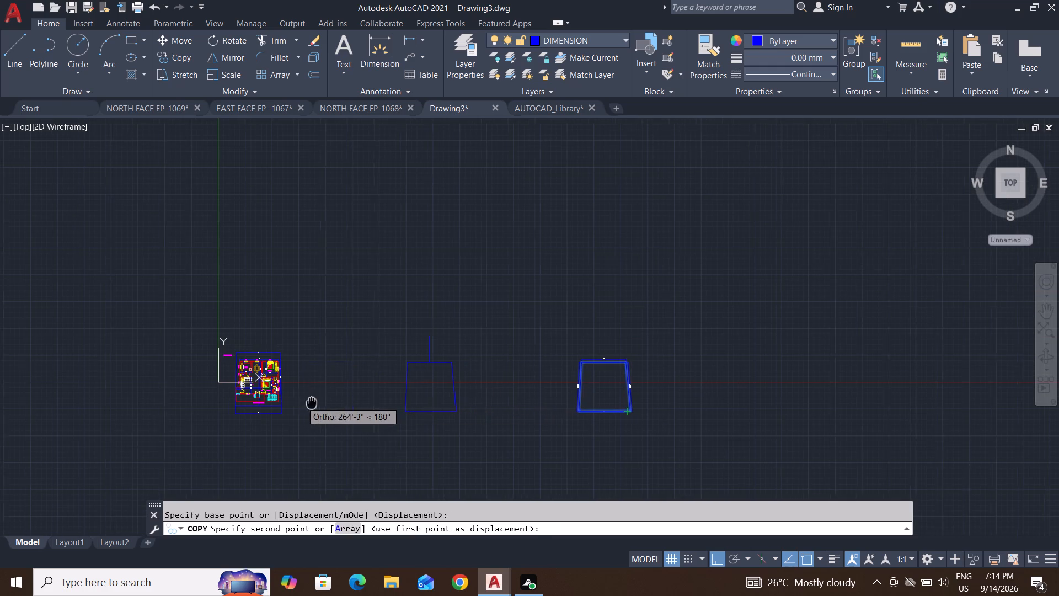
middle_click_drag(364, 413, 468, 439)
scroll(388, 412, "up", 2)
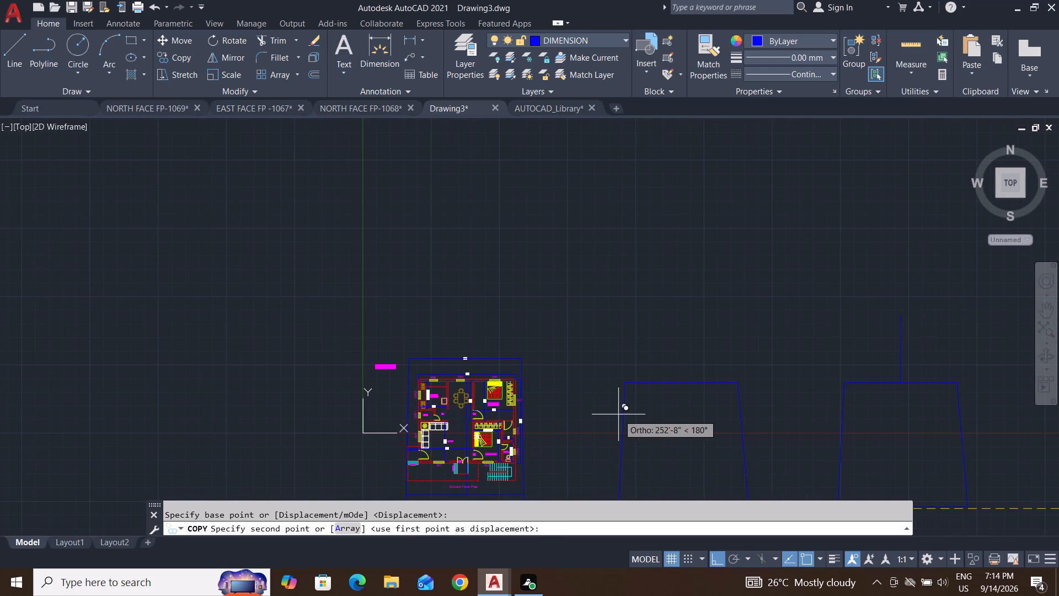
left_click(618, 414)
key("Escape")
key("Escape")
Turn Ortho off and move the copied boundary so its upper east corner meets the plan outline's corner just below the 43' dimension.
middle_click_drag(746, 371, 745, 273)
left_click(765, 252)
left_click(598, 466)
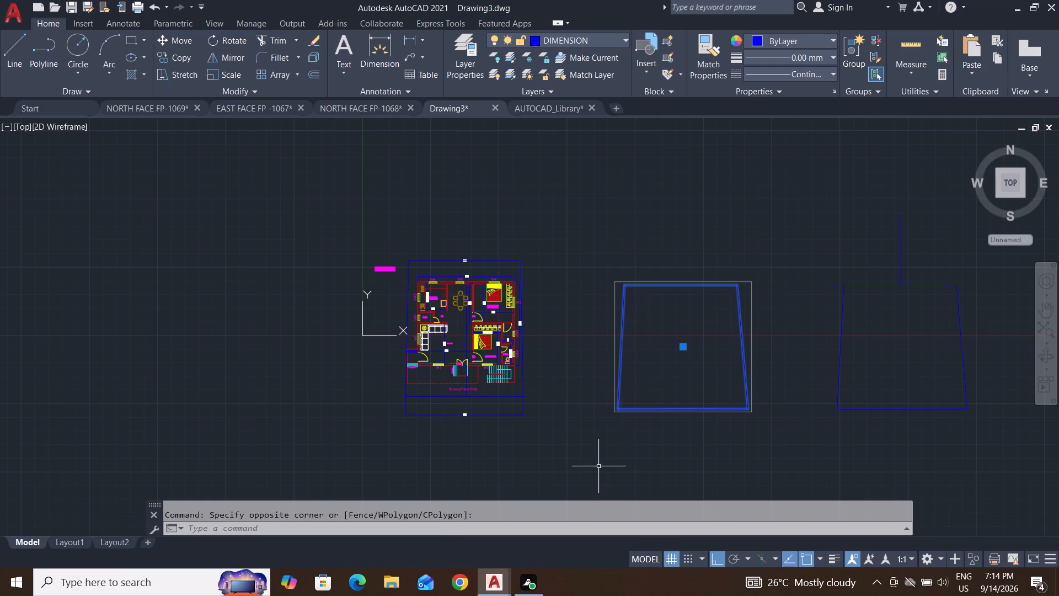
left_click(721, 562)
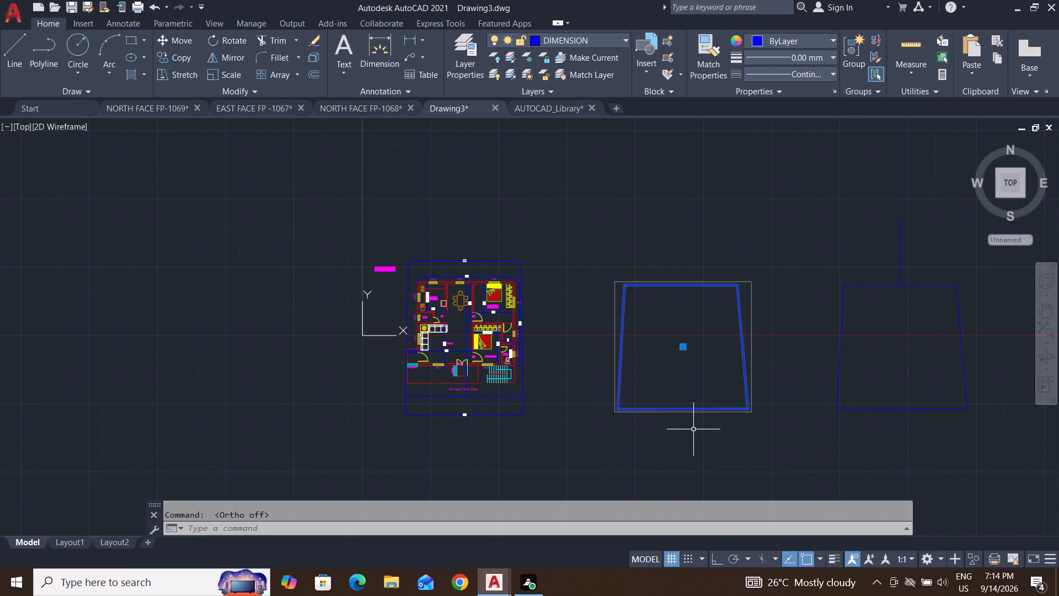
key("Escape")
key("Escape")
left_click(790, 210)
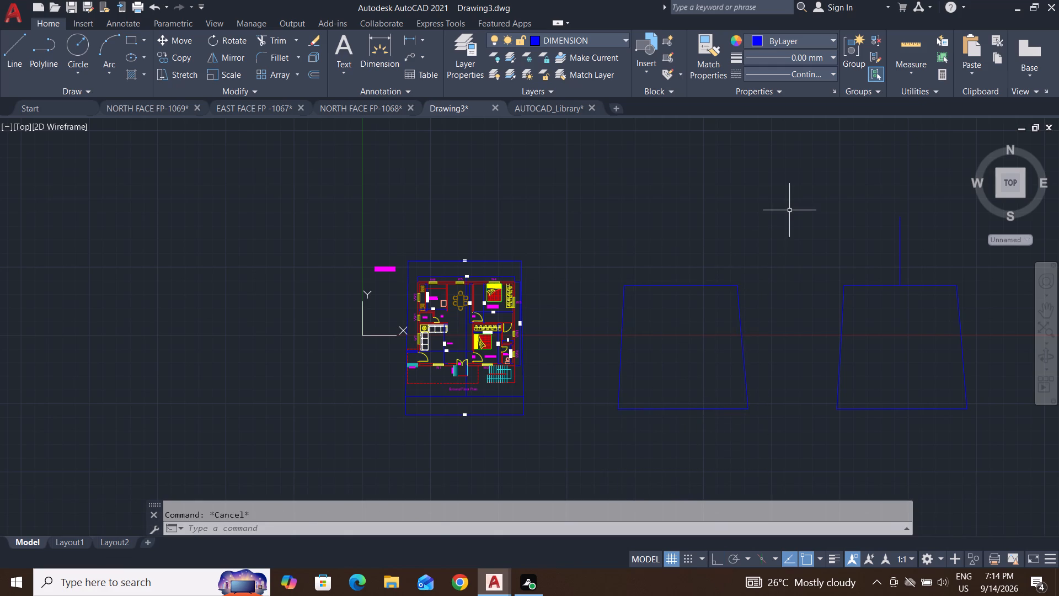
left_click(582, 480)
key("m")
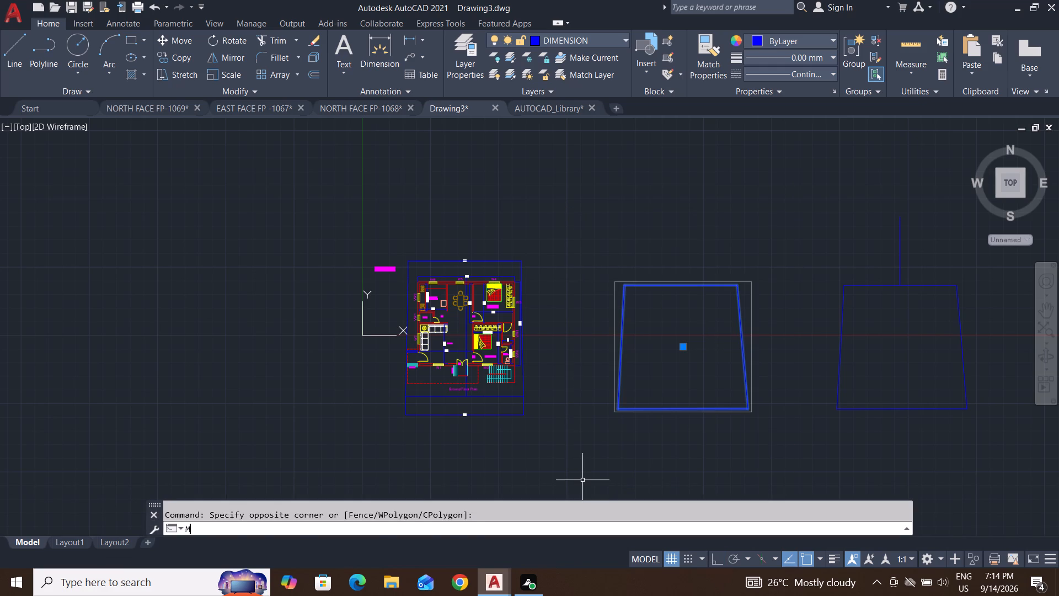
key("Return")
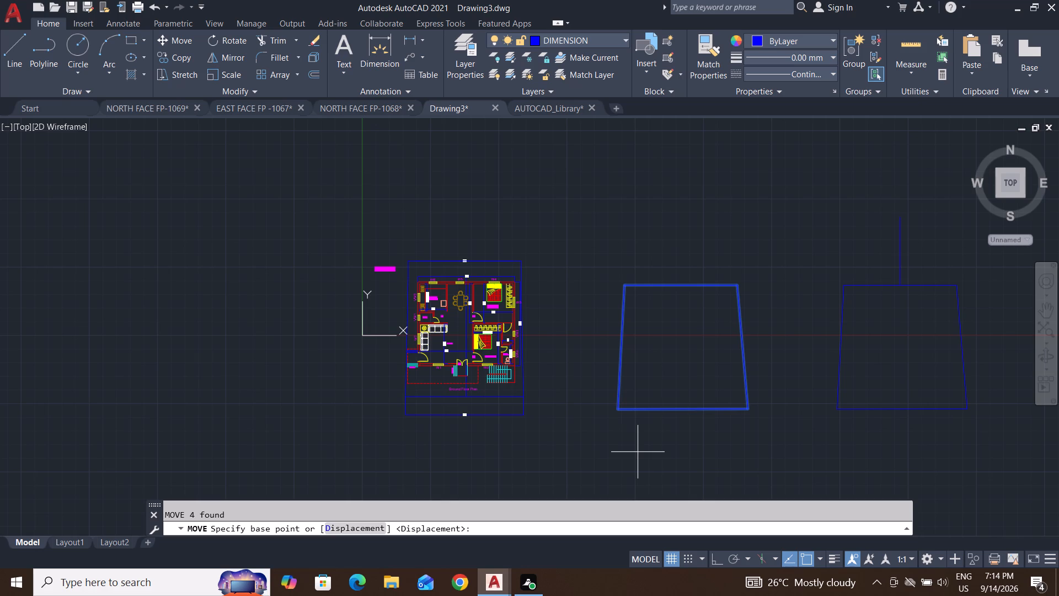
left_click(737, 285)
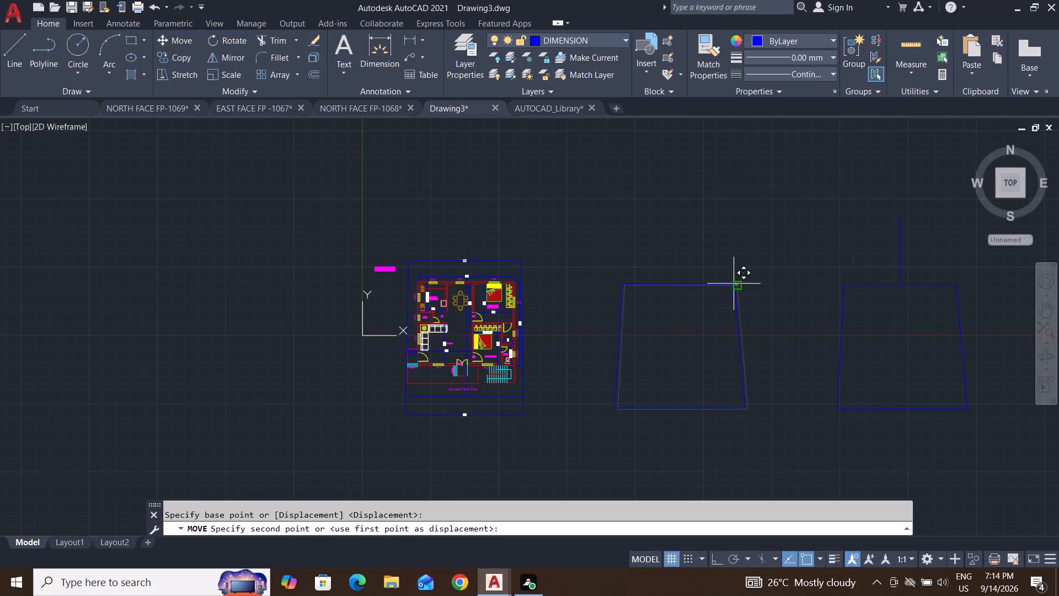
scroll(522, 270, "up", 3)
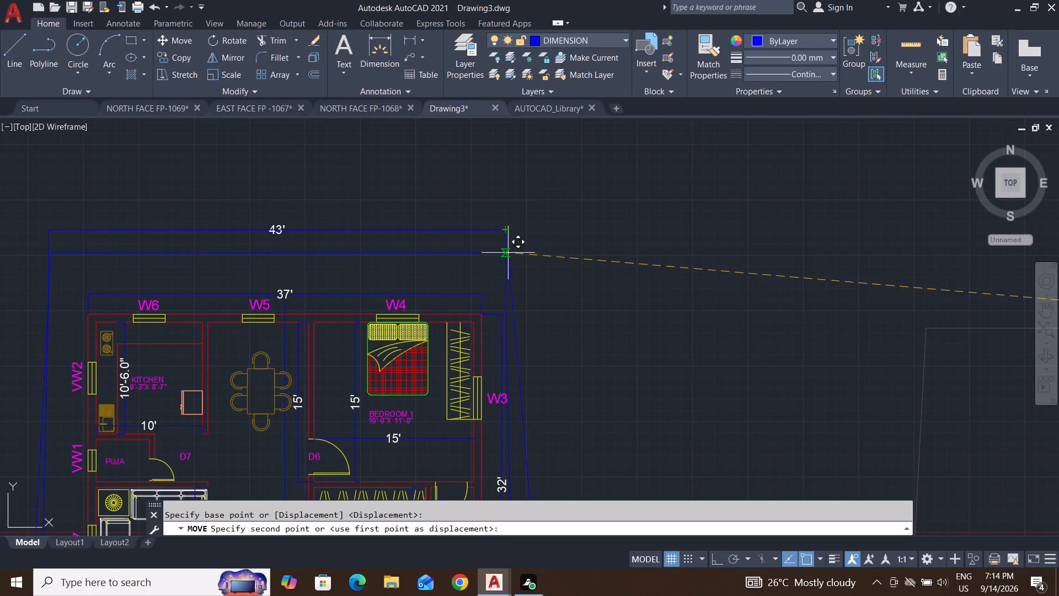
scroll(508, 252, "up", 2)
middle_click_drag(507, 252, 793, 271)
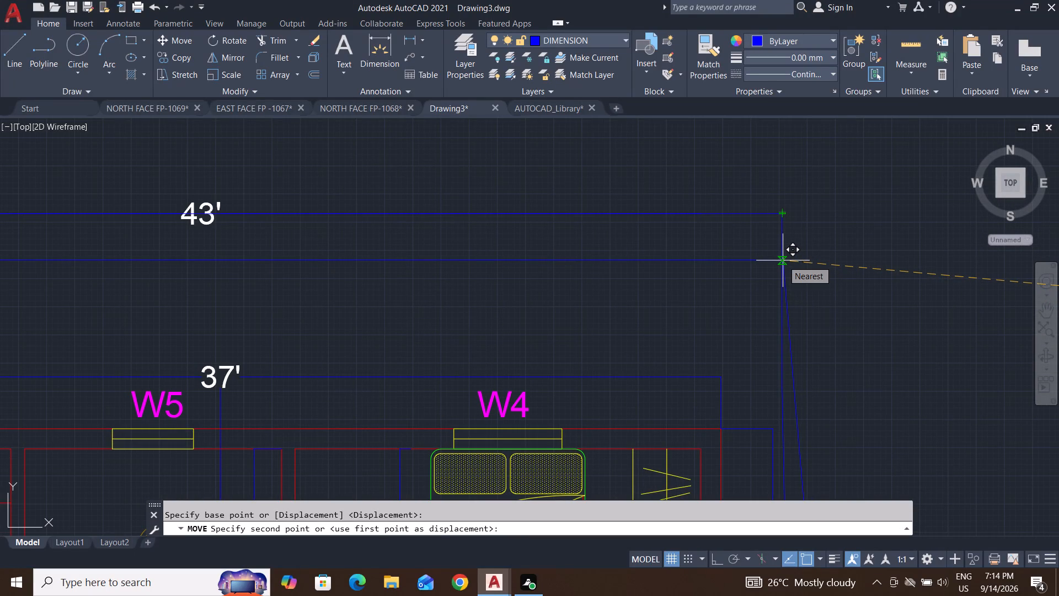
scroll(783, 260, "down", 2)
left_click(783, 260)
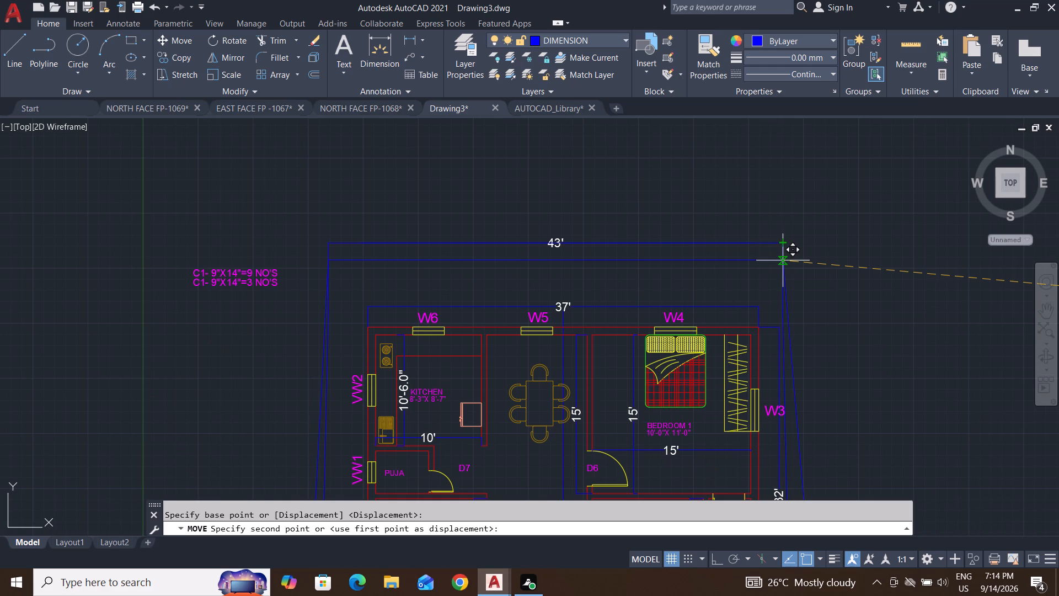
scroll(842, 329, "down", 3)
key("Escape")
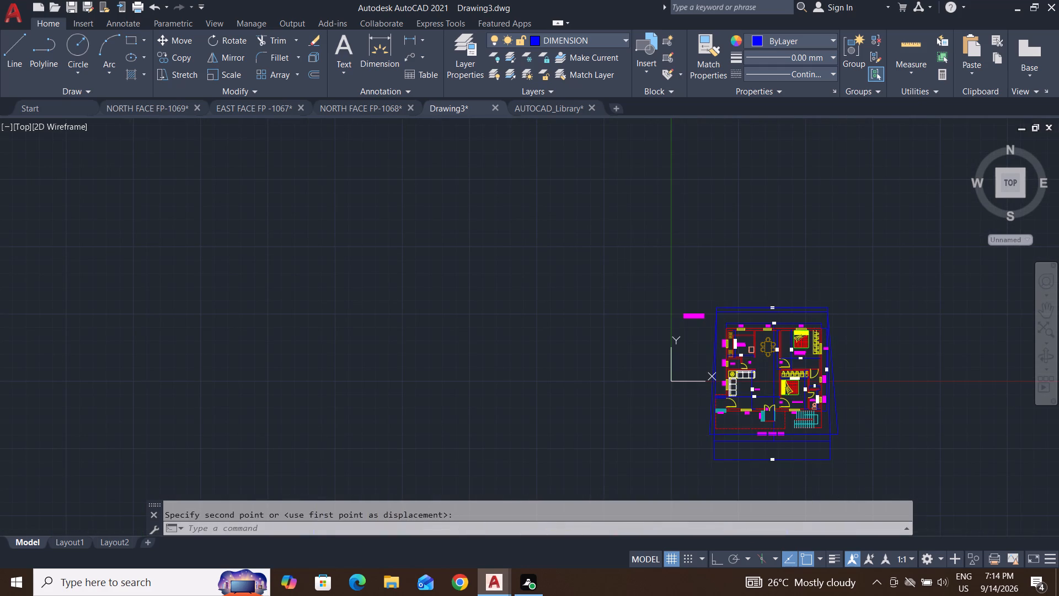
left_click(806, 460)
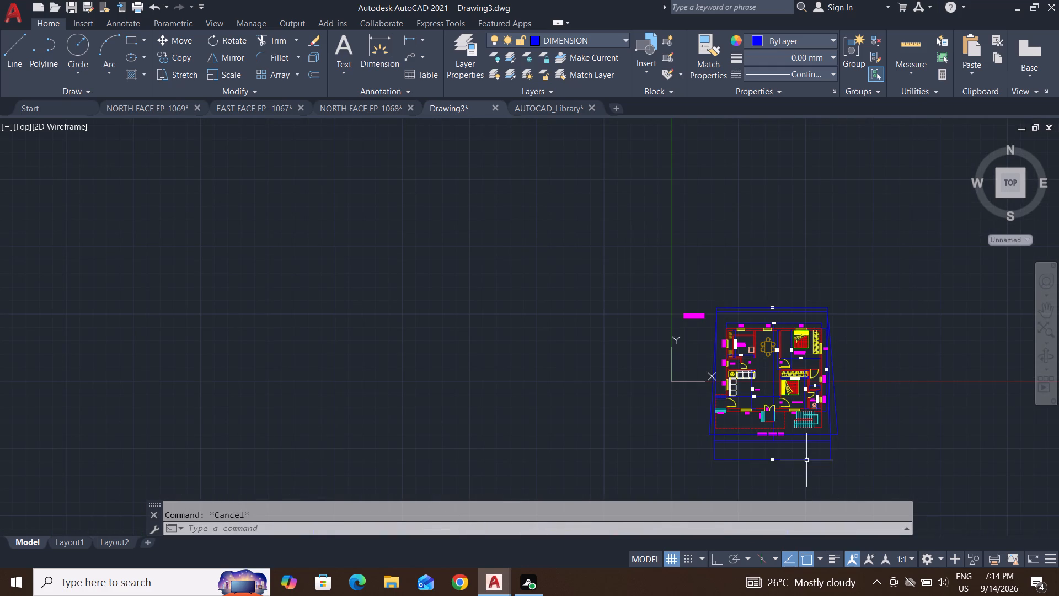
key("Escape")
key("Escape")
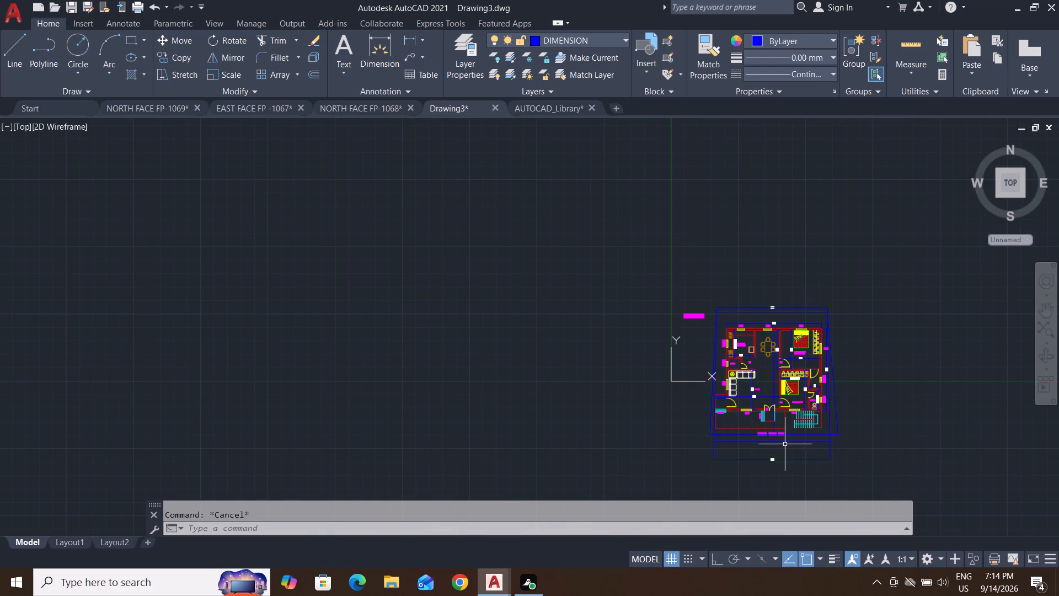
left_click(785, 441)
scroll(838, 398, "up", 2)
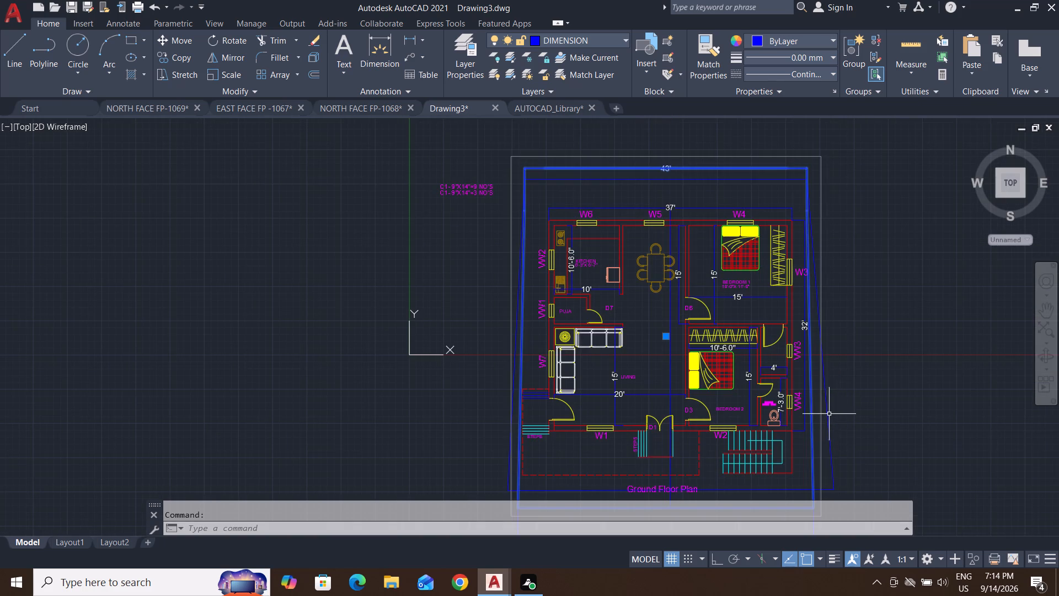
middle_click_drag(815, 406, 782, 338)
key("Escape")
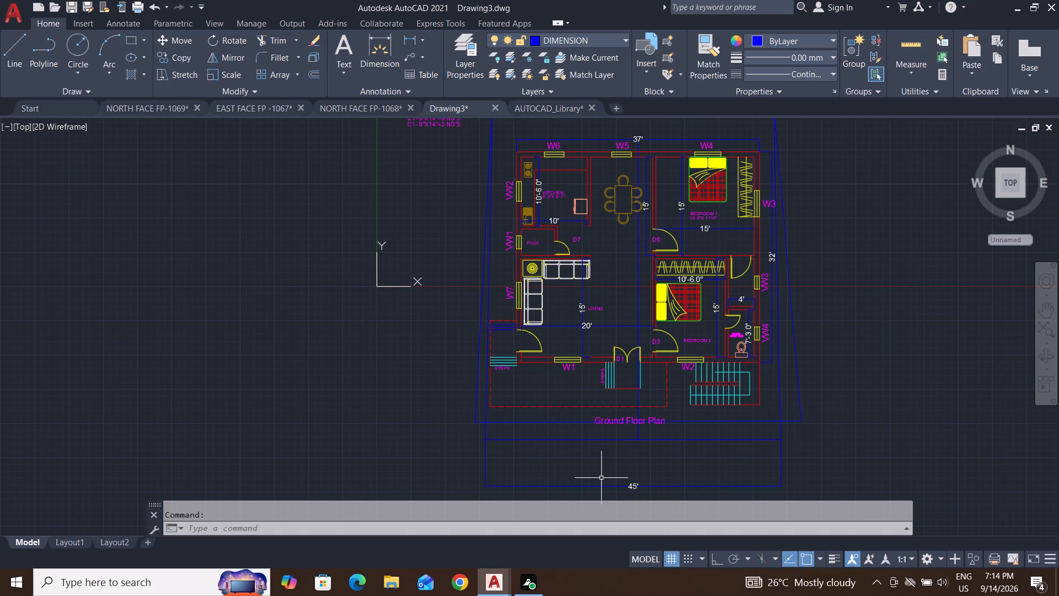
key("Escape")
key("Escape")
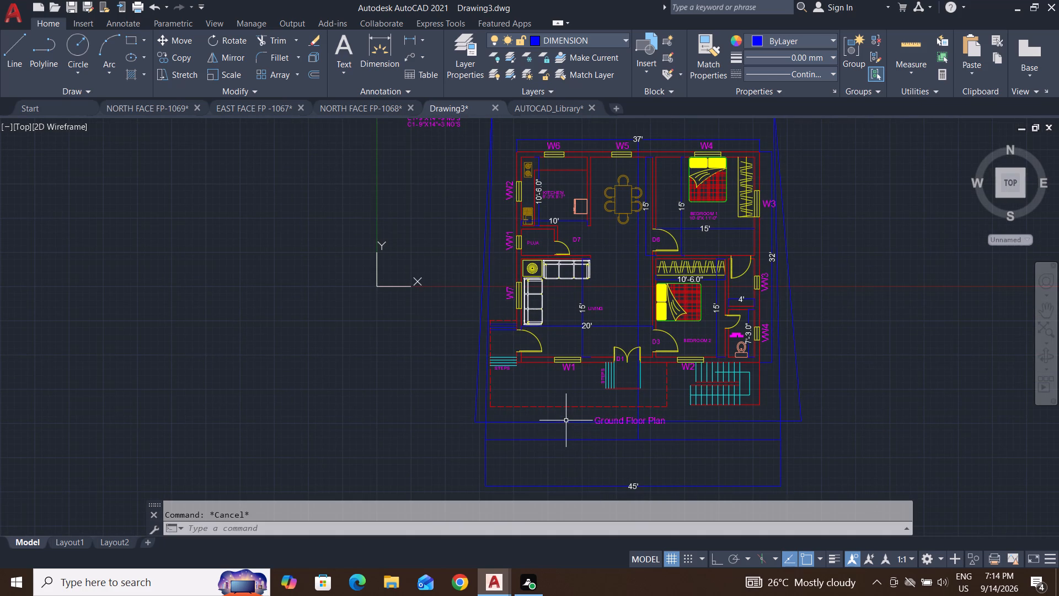
Move the copied wide-bottomed boundary slightly south by its upper west corner, keeping it just below the 43' dimension.
left_click(566, 421)
scroll(584, 424, "down", 2)
middle_click_drag(584, 424, 579, 476)
scroll(600, 321, "up", 3)
middle_click_drag(596, 352, 601, 256)
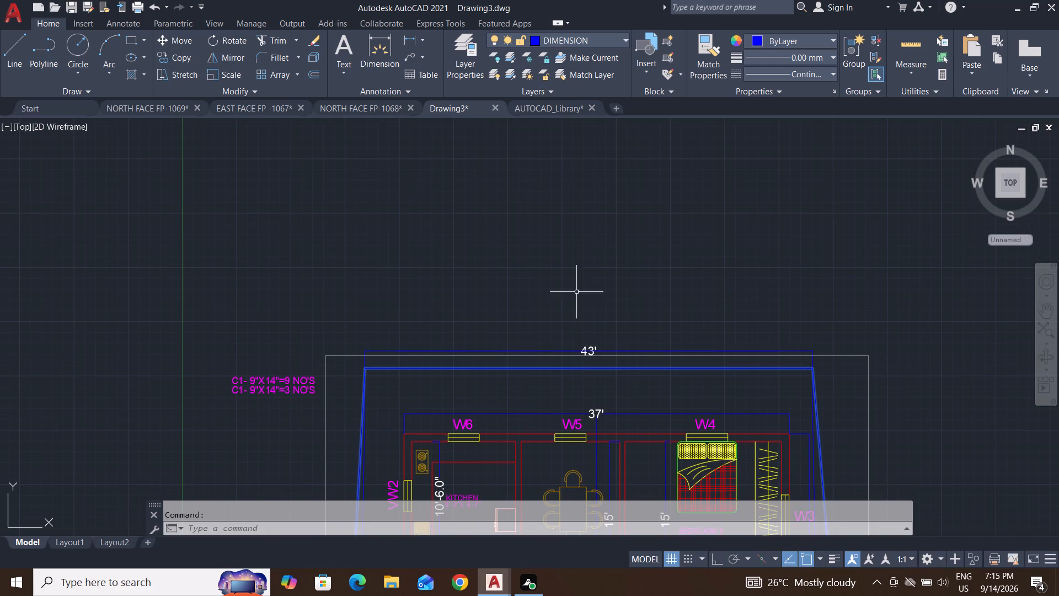
key("m")
key("Return")
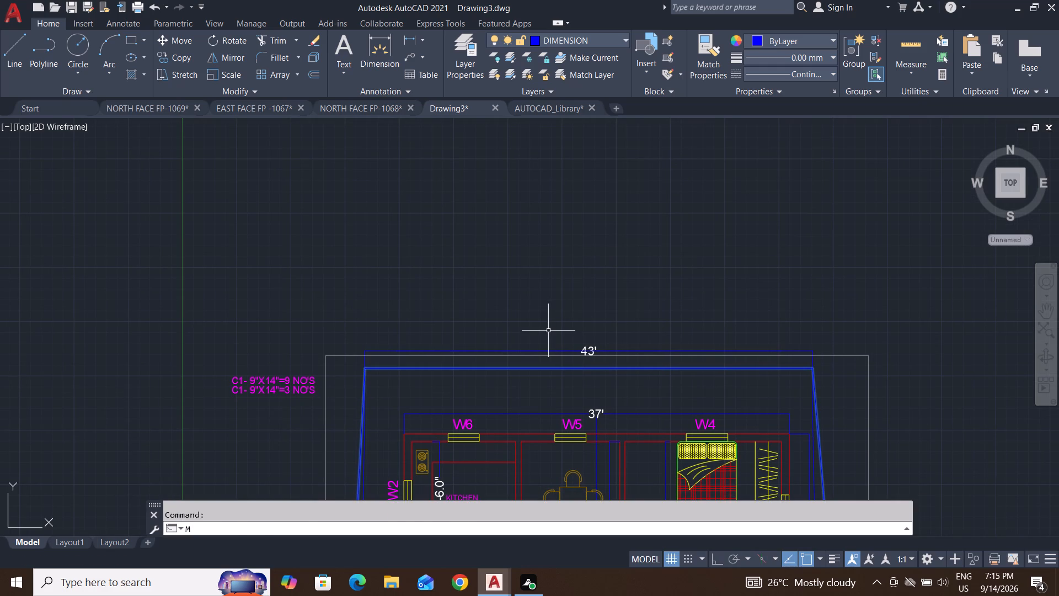
scroll(374, 370, "up", 2)
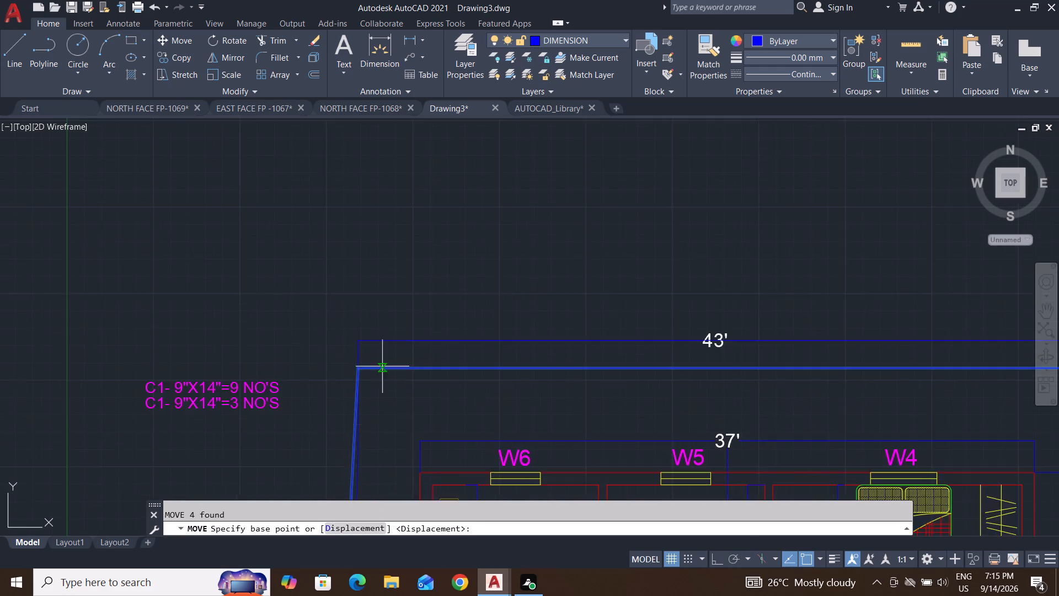
scroll(382, 363, "up", 2)
left_click(284, 390)
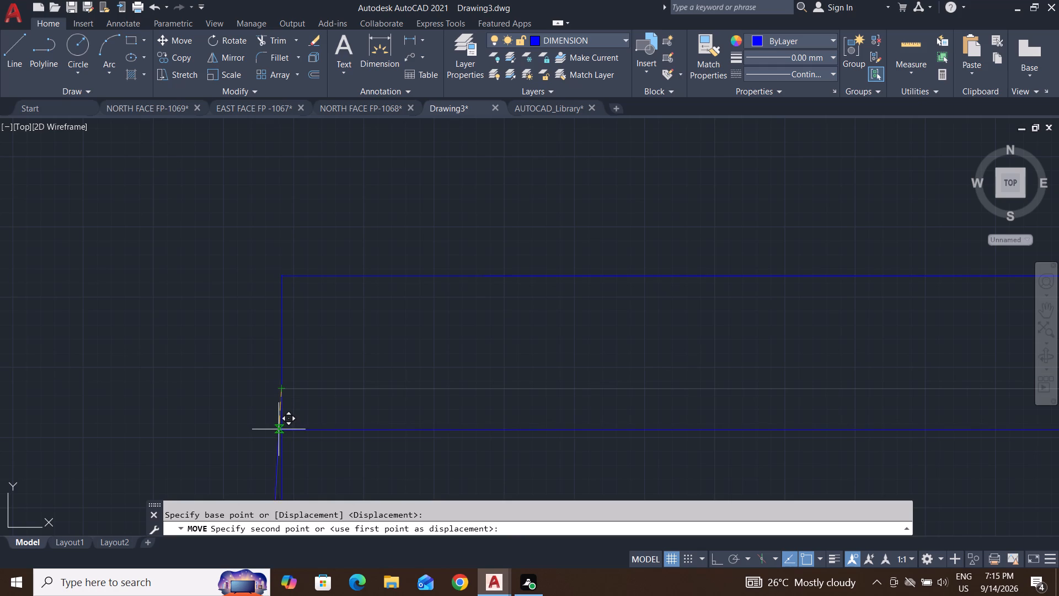
scroll(281, 427, "up", 3)
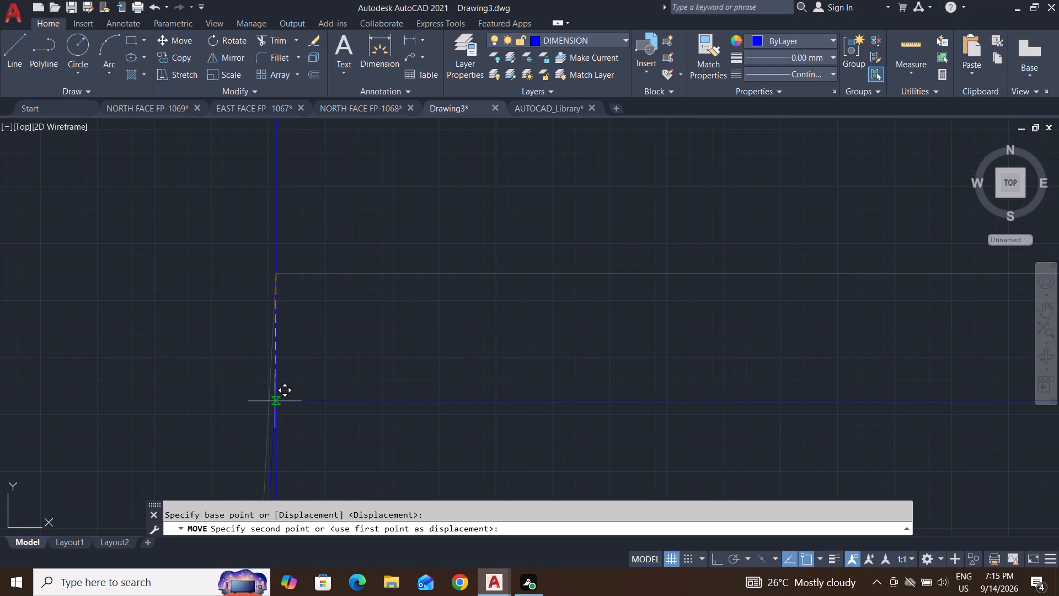
left_click(275, 401)
Delete the 45' dimension below the Ground Floor Plan title.
scroll(306, 384, "down", 9)
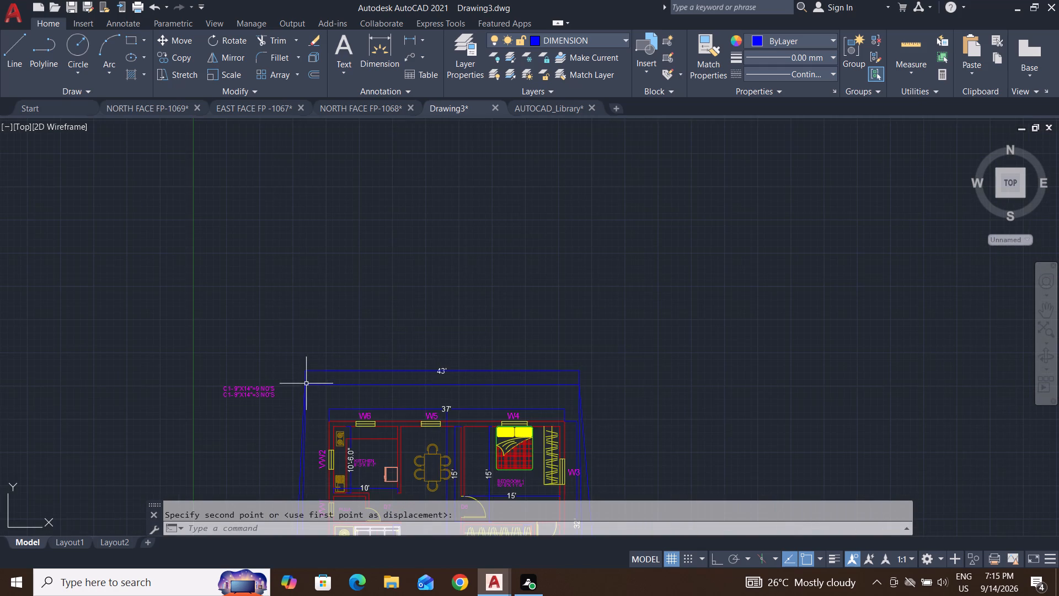
middle_click_drag(493, 416, 555, 233)
middle_click_drag(591, 407, 591, 260)
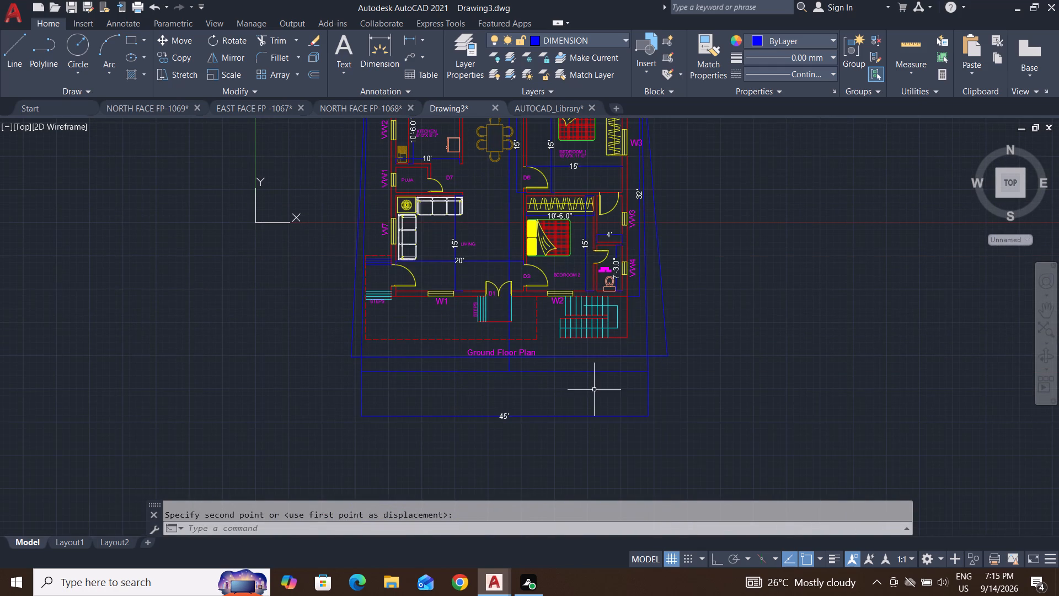
key("Escape")
key("Escape")
left_click(584, 407)
left_click(463, 486)
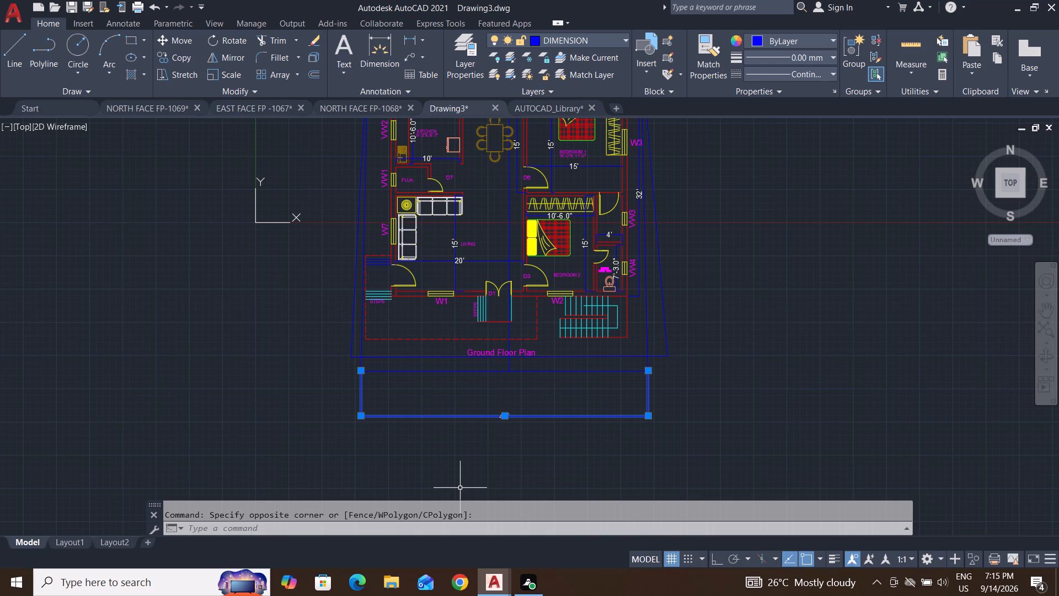
key("Delete")
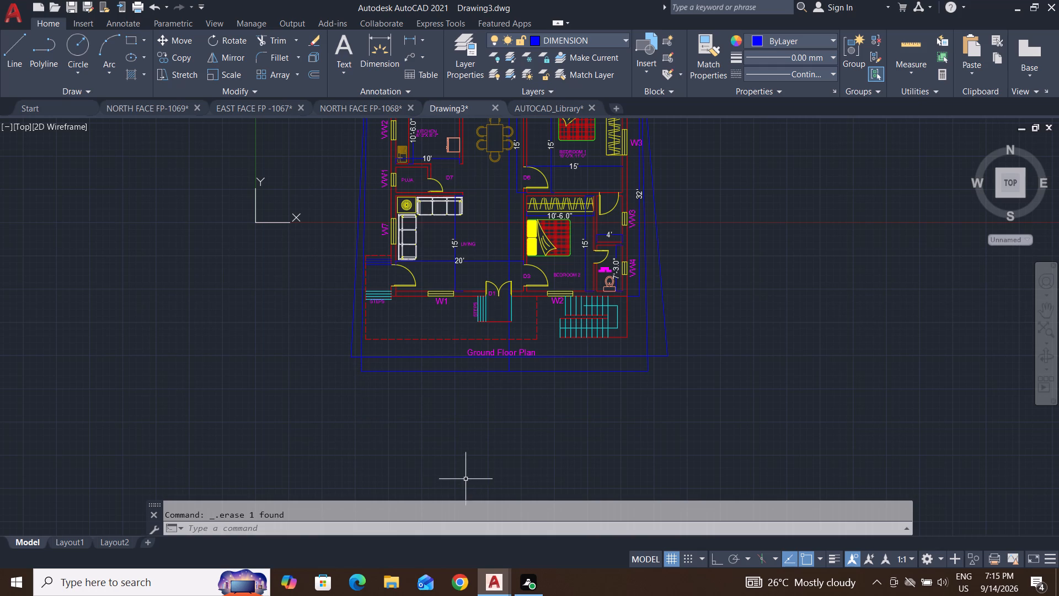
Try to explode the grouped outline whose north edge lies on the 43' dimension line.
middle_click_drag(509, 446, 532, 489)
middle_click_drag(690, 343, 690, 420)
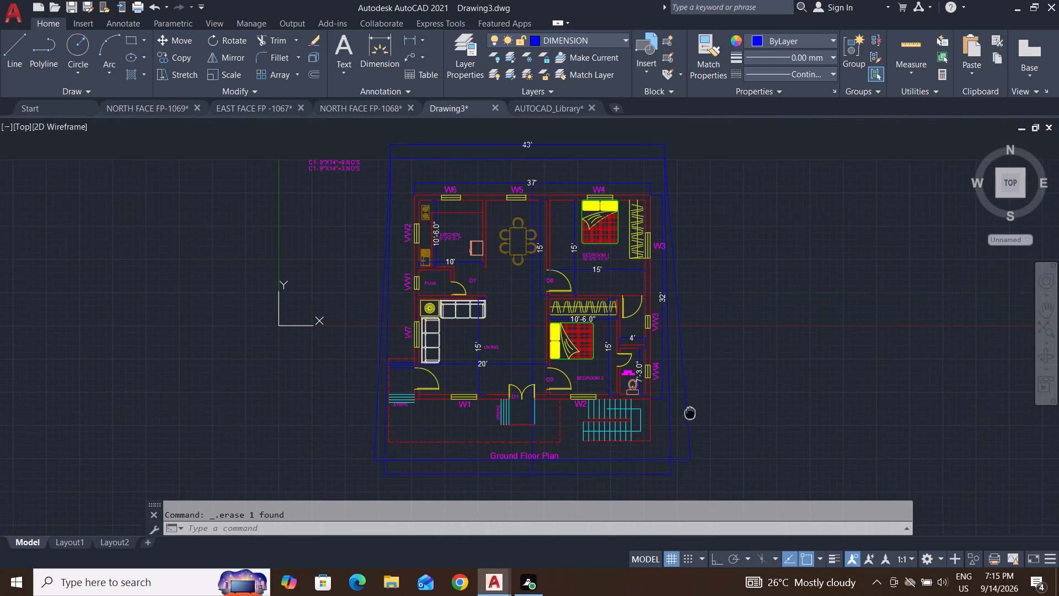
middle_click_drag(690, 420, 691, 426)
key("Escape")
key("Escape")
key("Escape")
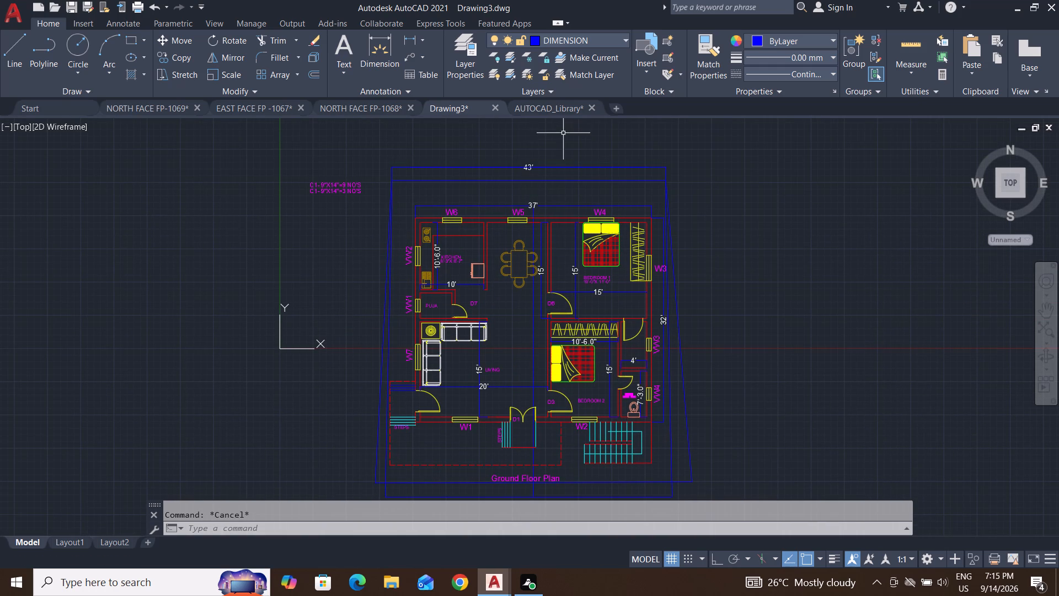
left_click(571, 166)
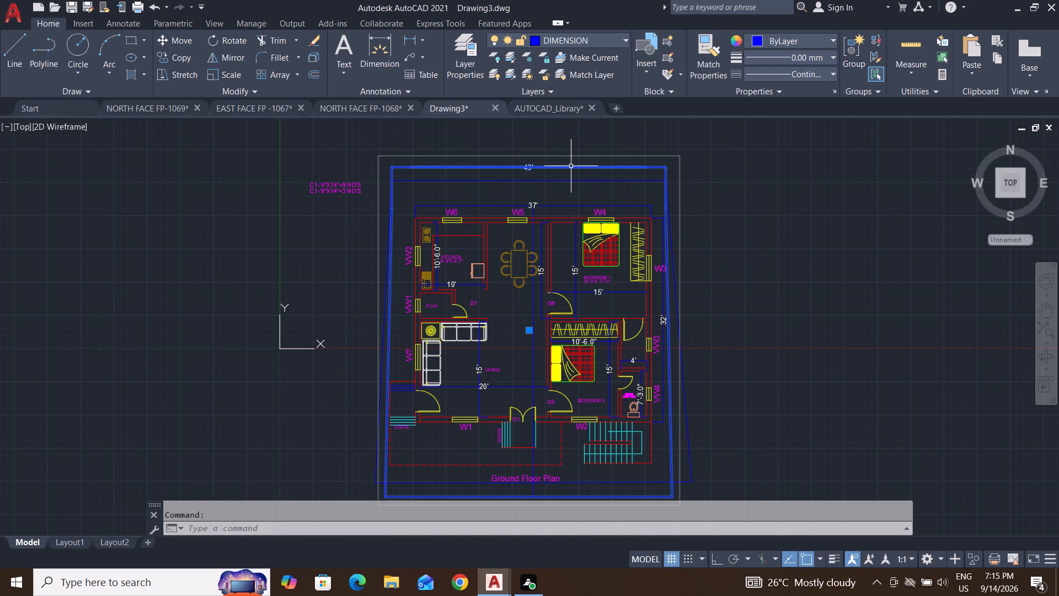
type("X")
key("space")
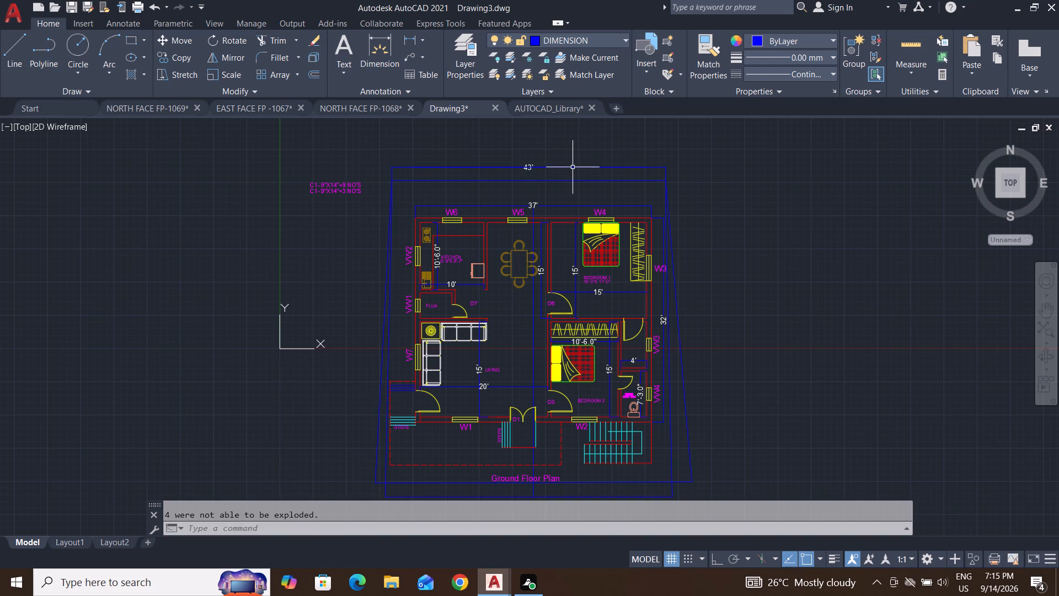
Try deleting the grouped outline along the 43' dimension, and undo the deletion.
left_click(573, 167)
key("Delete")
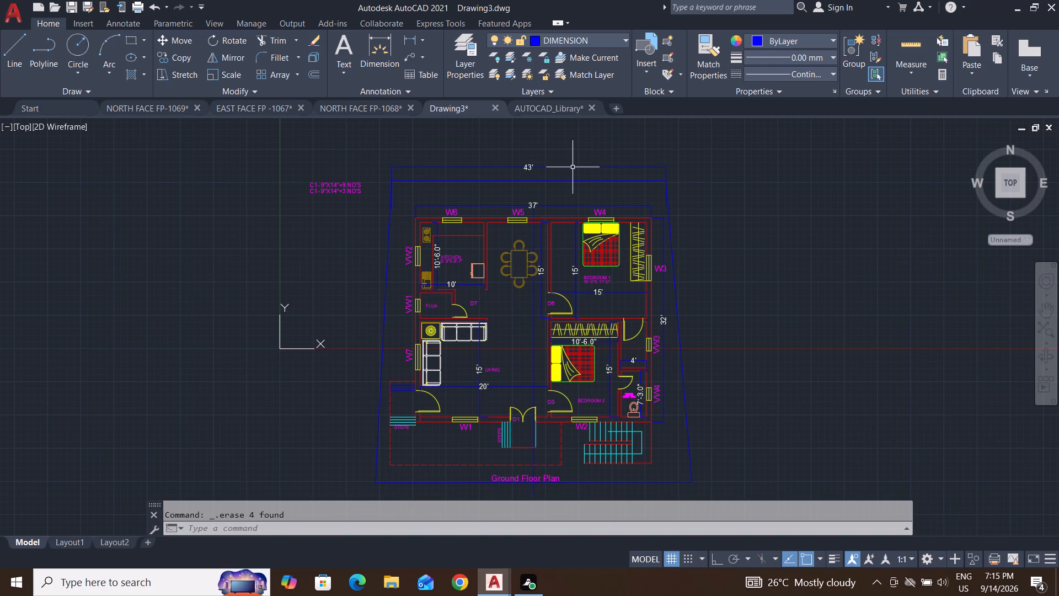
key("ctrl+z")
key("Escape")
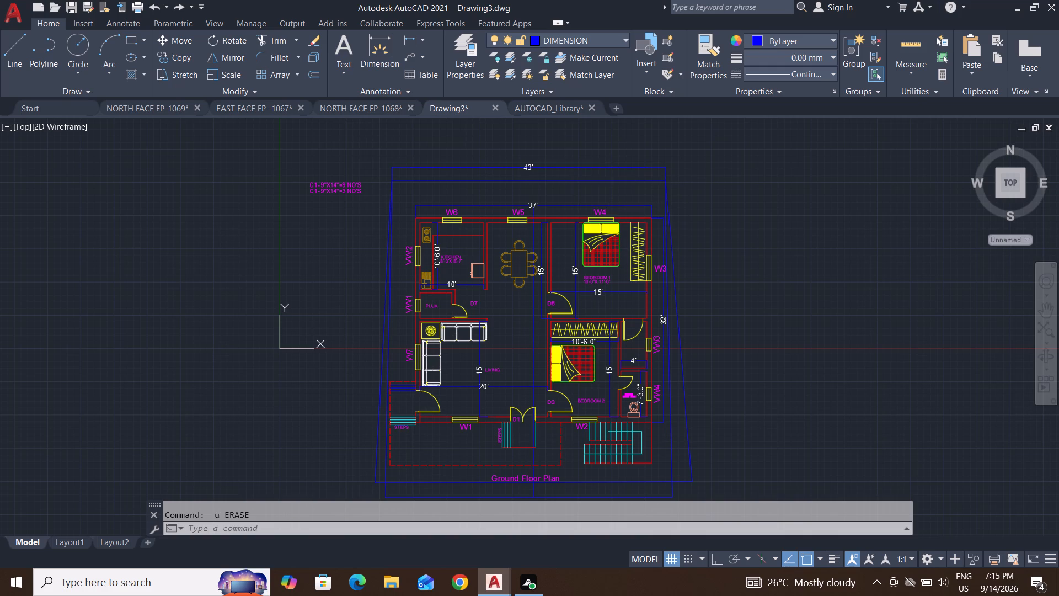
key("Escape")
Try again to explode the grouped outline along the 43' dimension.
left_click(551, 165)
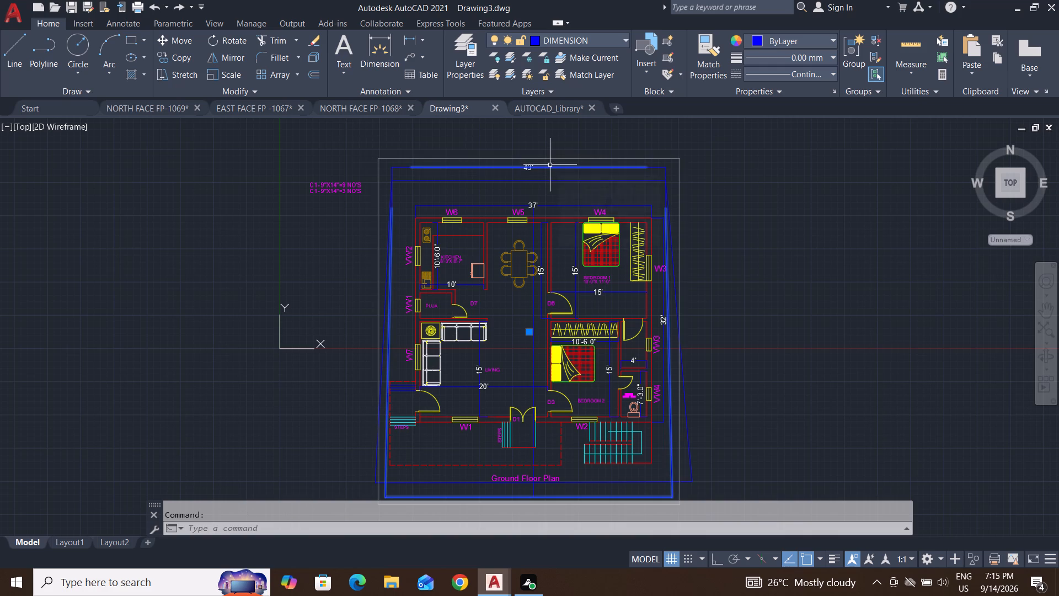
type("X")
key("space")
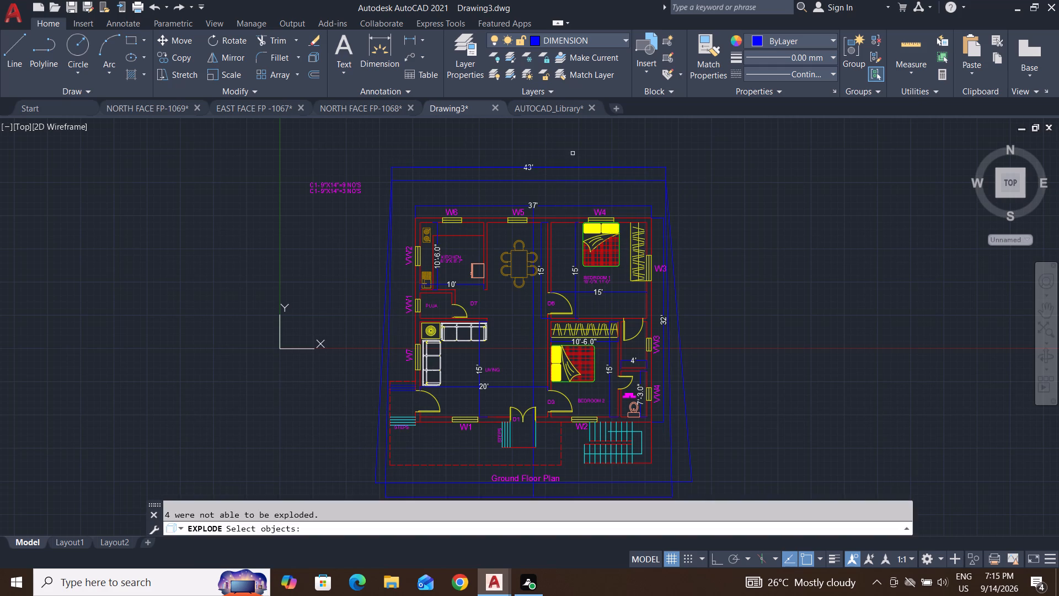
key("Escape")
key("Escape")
Ungroup the plot outline whose north edge lies on the 43' dimension line.
left_click(595, 152)
left_click(454, 172)
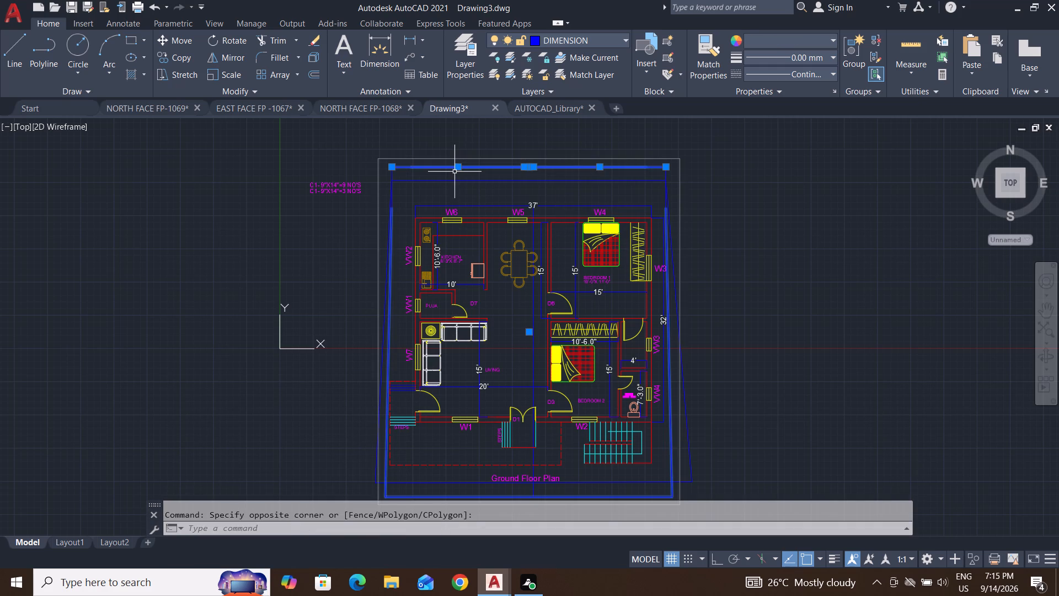
key("x")
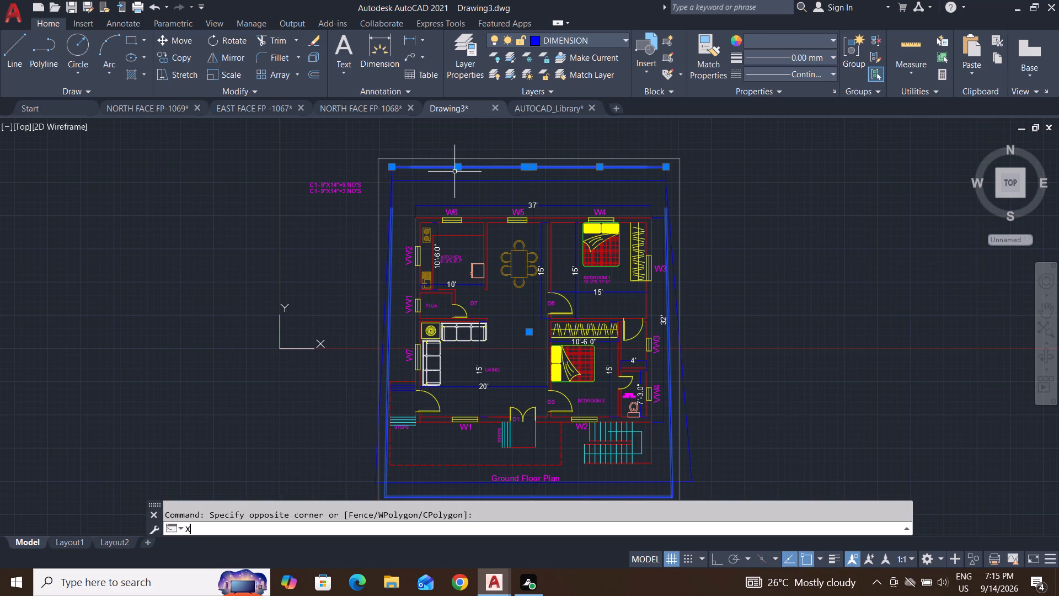
key("BackSpace")
type("UNGROUP")
key("Return")
key("Escape")
key("Escape")
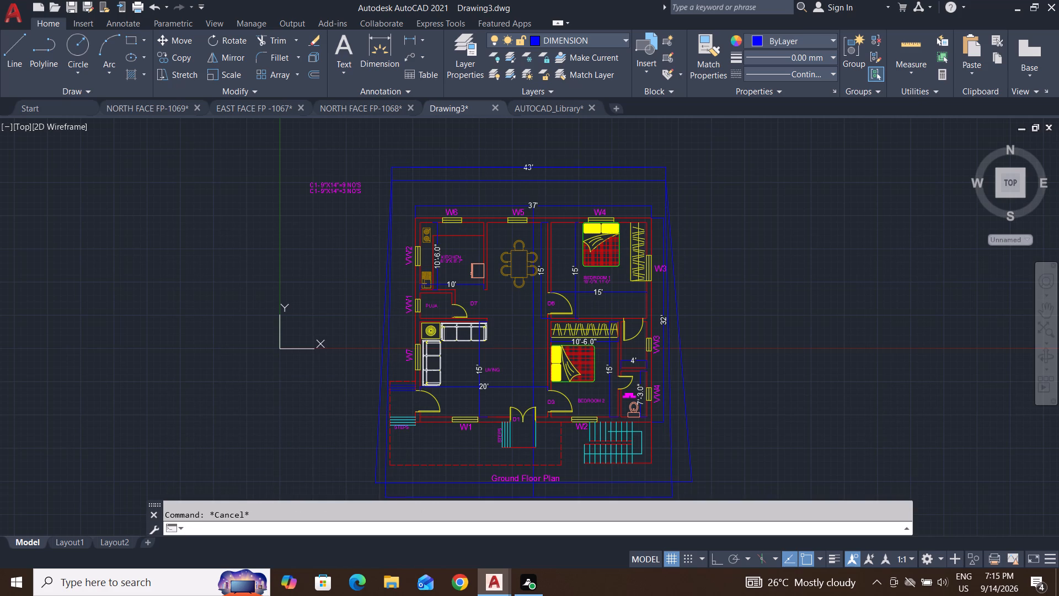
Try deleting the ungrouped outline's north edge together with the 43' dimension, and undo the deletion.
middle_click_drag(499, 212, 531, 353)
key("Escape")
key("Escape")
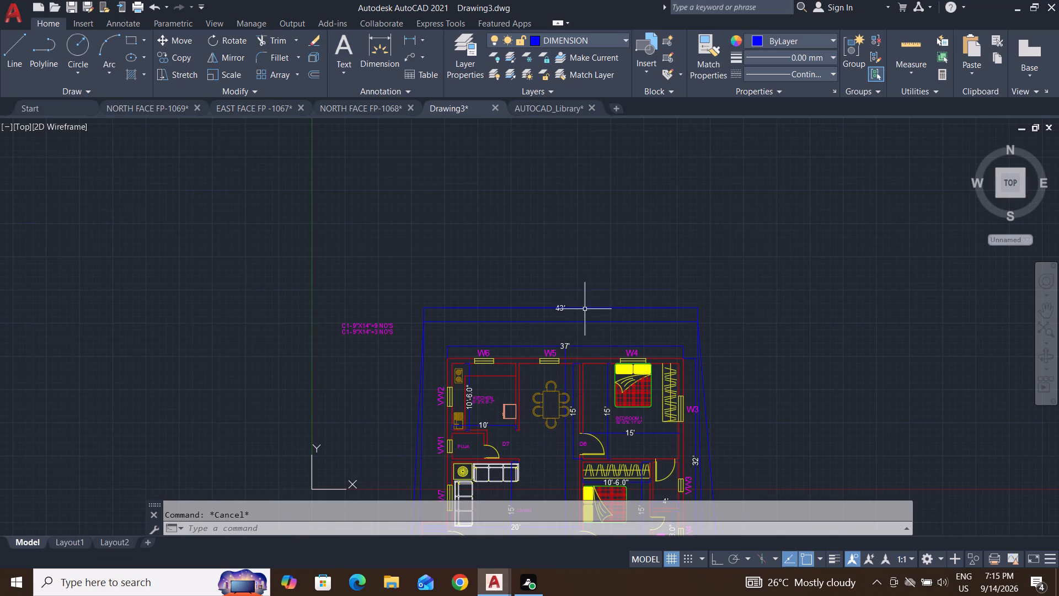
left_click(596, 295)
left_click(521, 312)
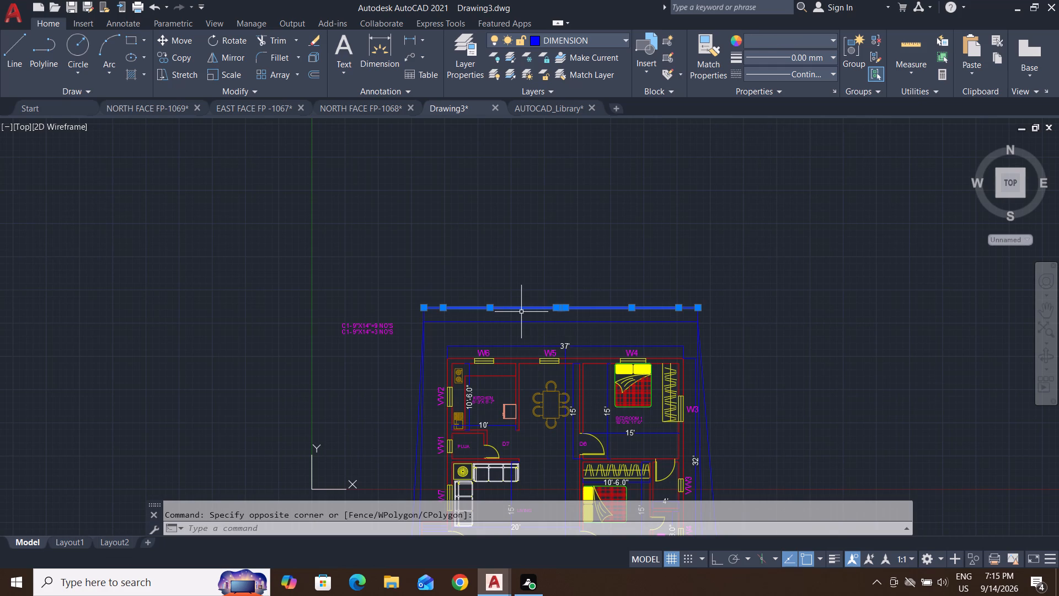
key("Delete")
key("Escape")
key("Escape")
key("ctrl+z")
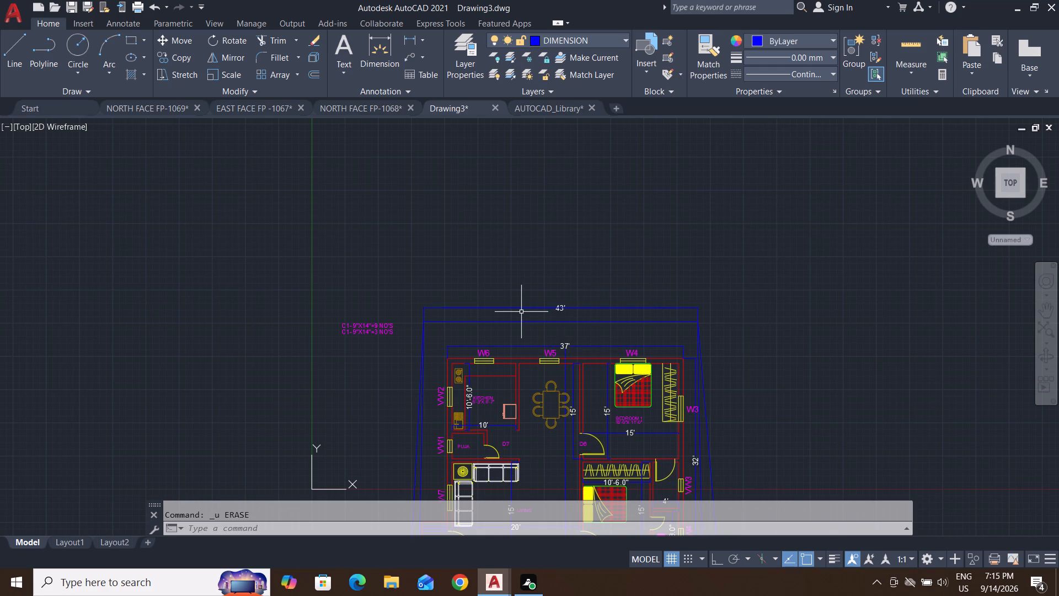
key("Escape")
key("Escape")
Delete the overlapping north edge line and 43' dimension of the ungrouped outline.
left_click(595, 281)
left_click(548, 317)
key("Delete")
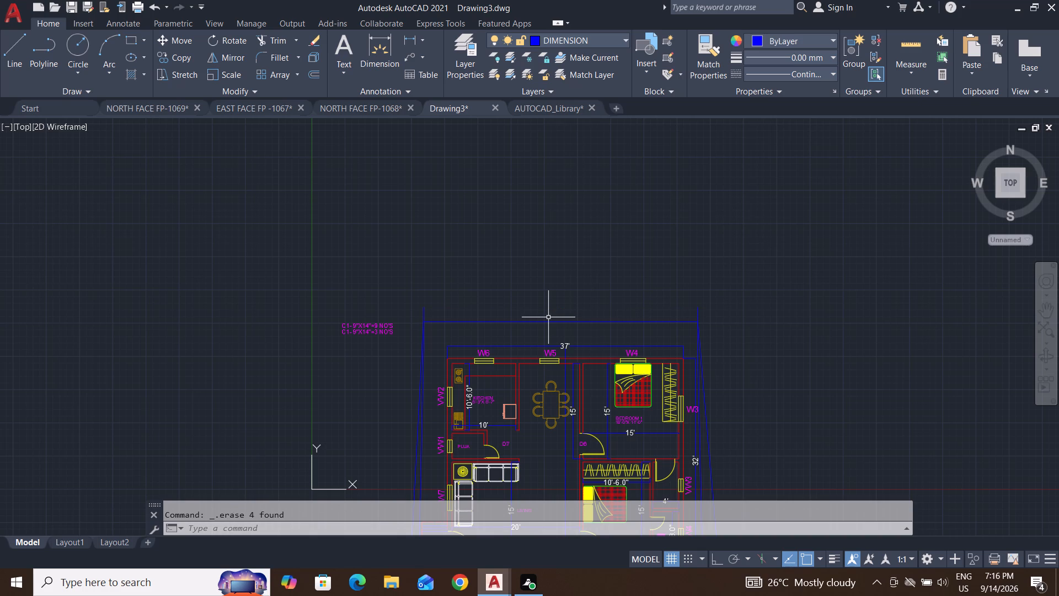
Draw a straight line closing the outline's north side between the upper ends of its west and east sides.
left_click(19, 49)
left_click(425, 309)
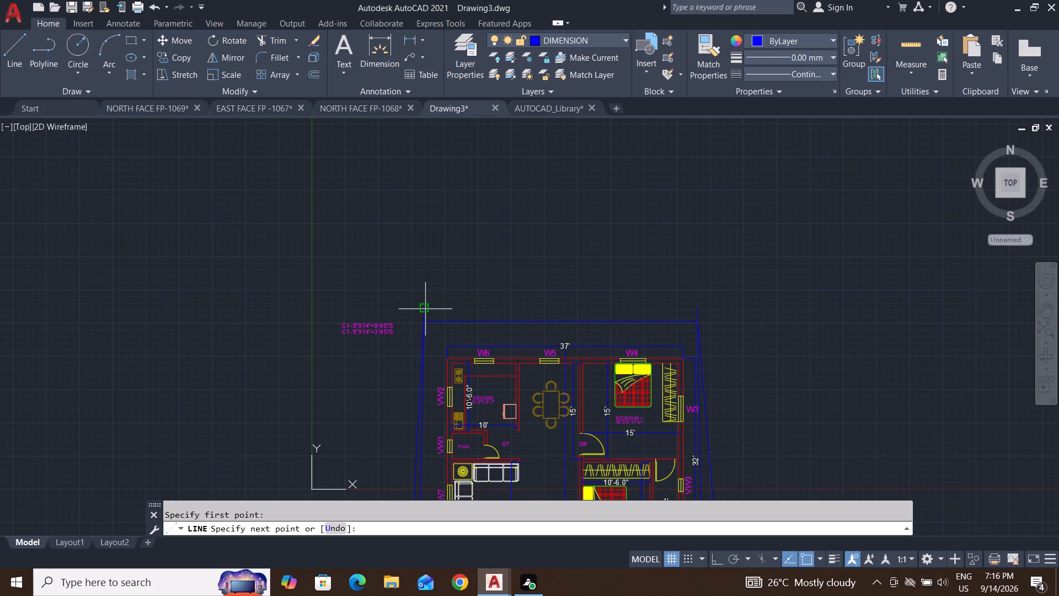
left_click(697, 308)
key("grave")
key("Escape")
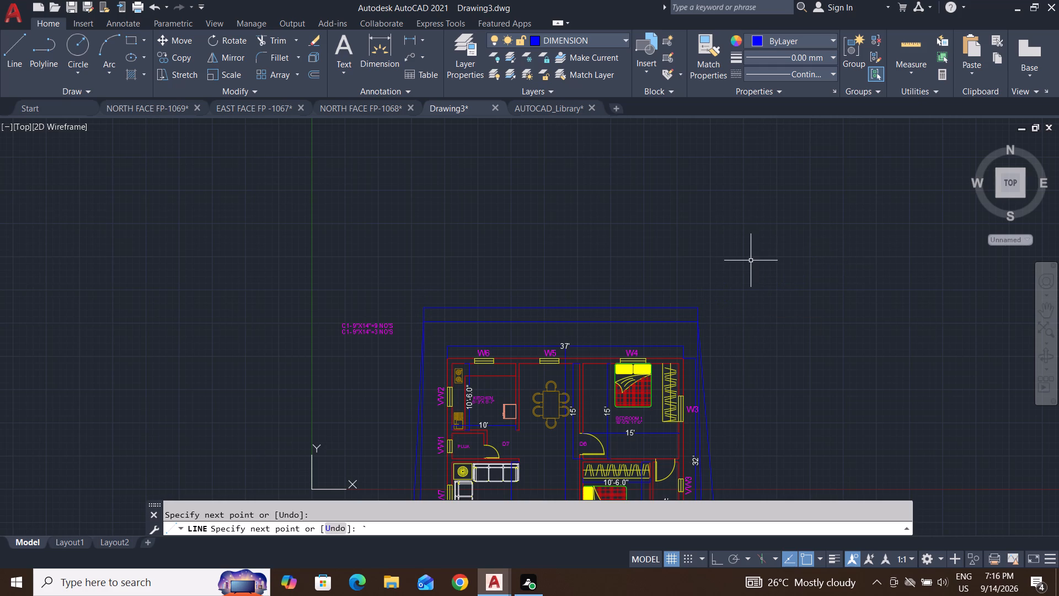
key("Escape")
key("Escape")
key("Escape")
key("Escape")
key("Escape")
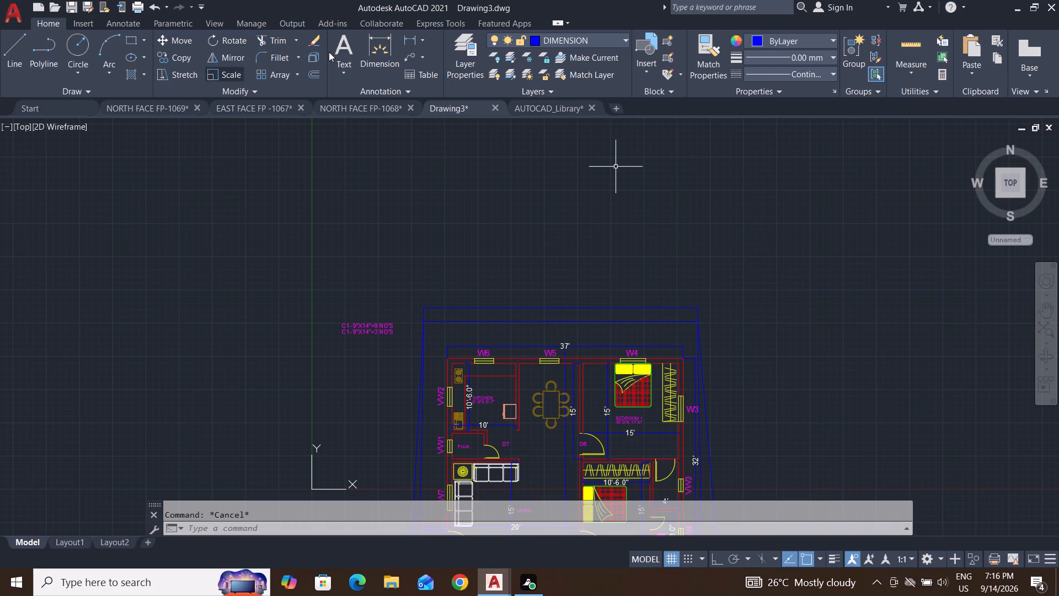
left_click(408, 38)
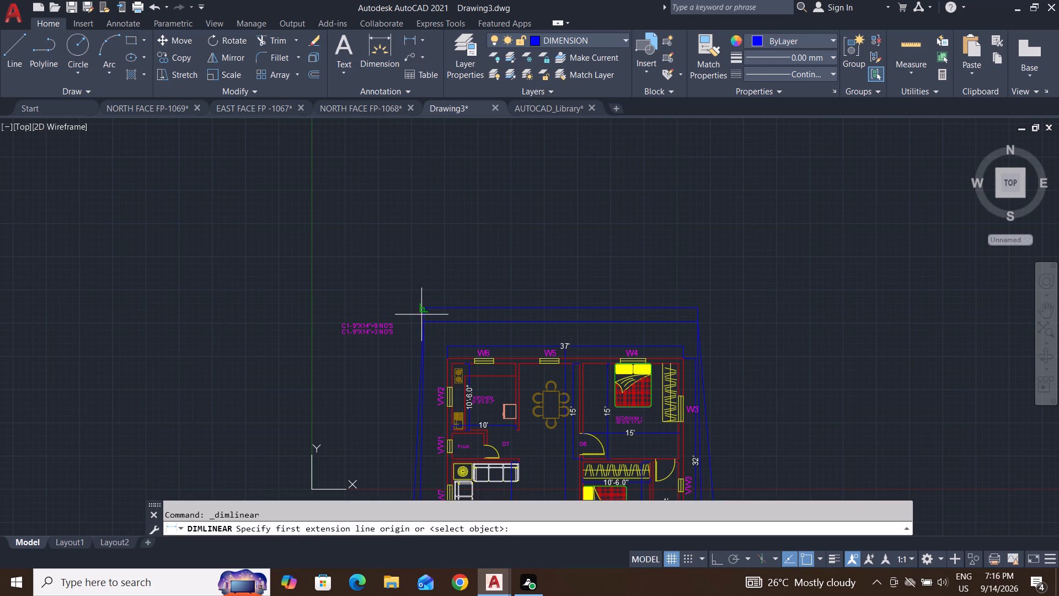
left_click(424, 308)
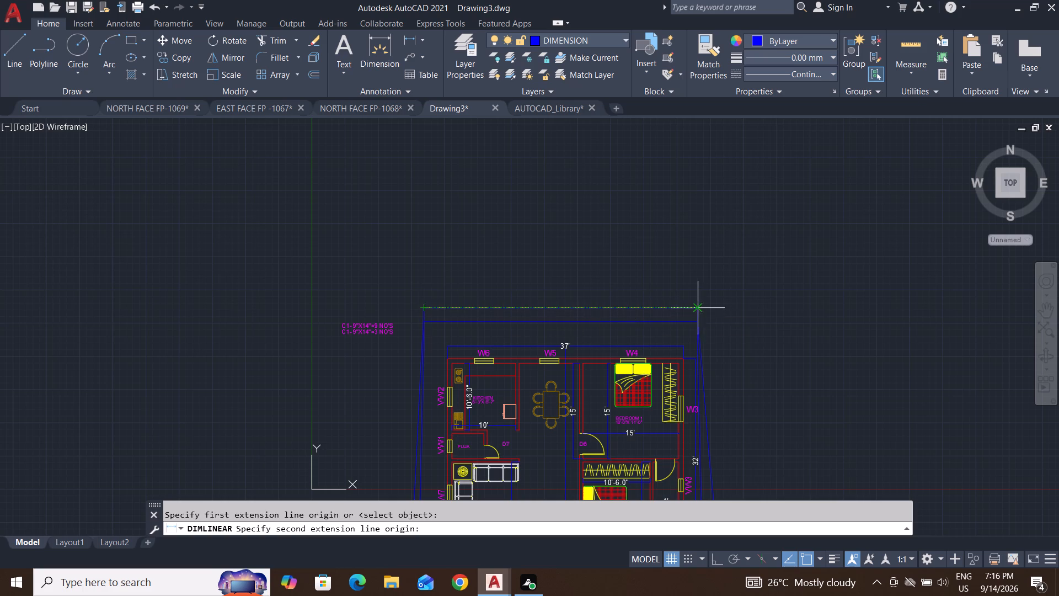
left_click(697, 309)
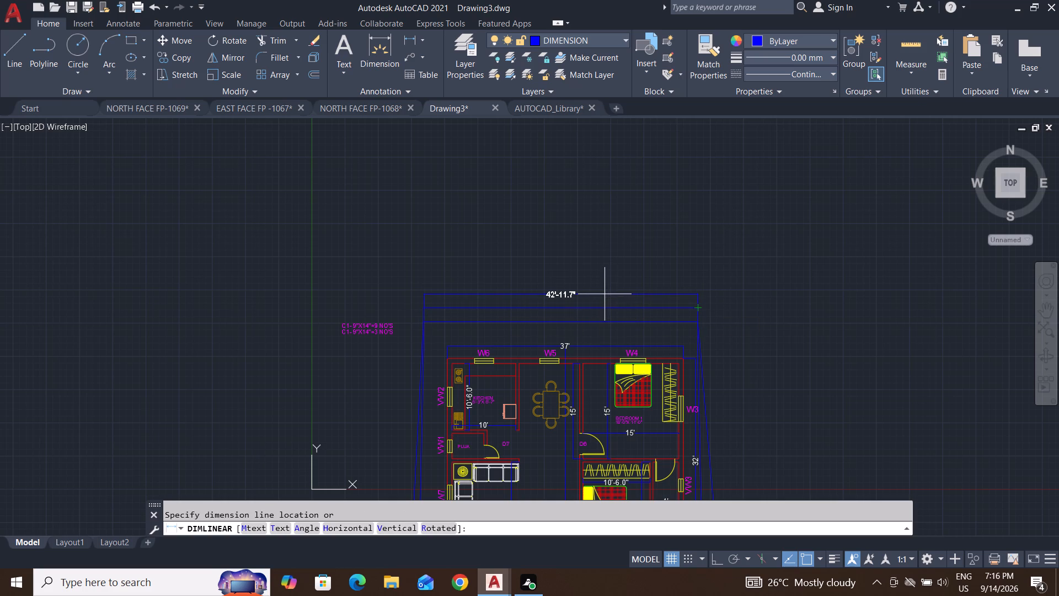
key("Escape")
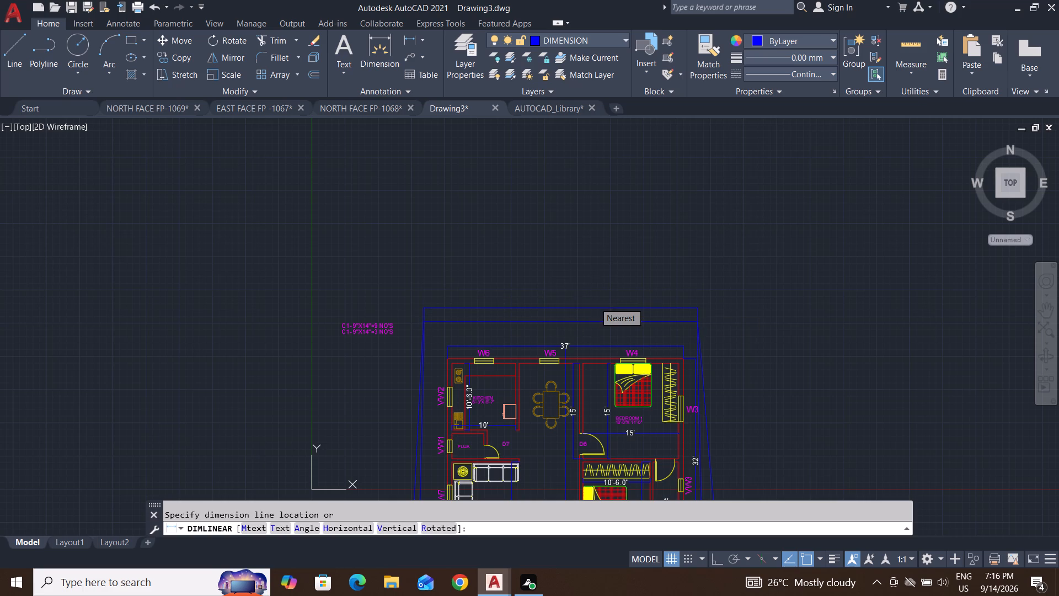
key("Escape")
Delete the straight line closing the plot outline's north side.
left_click(611, 297)
left_click(549, 318)
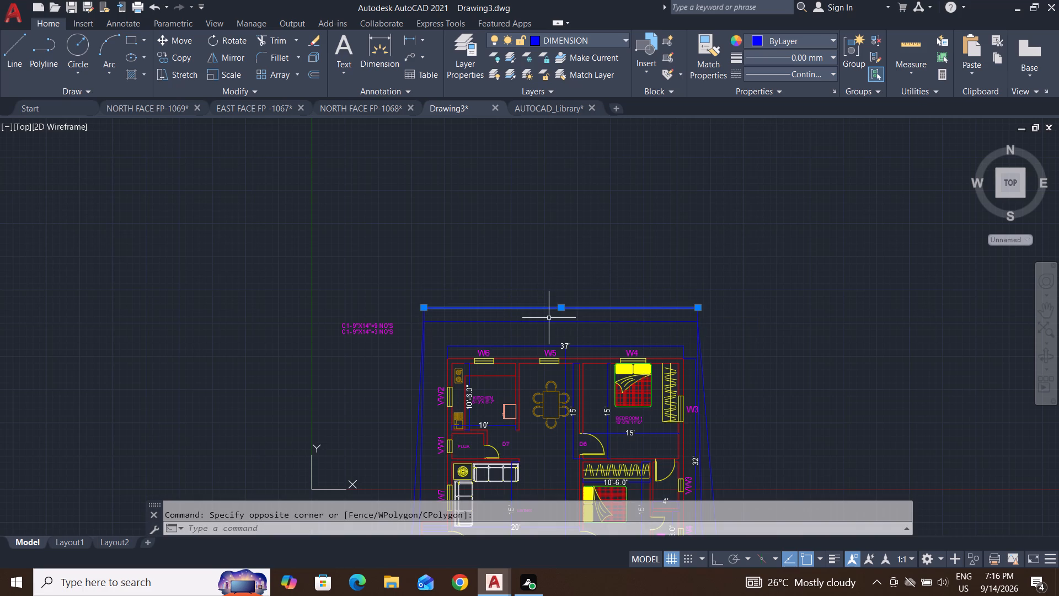
key("Delete")
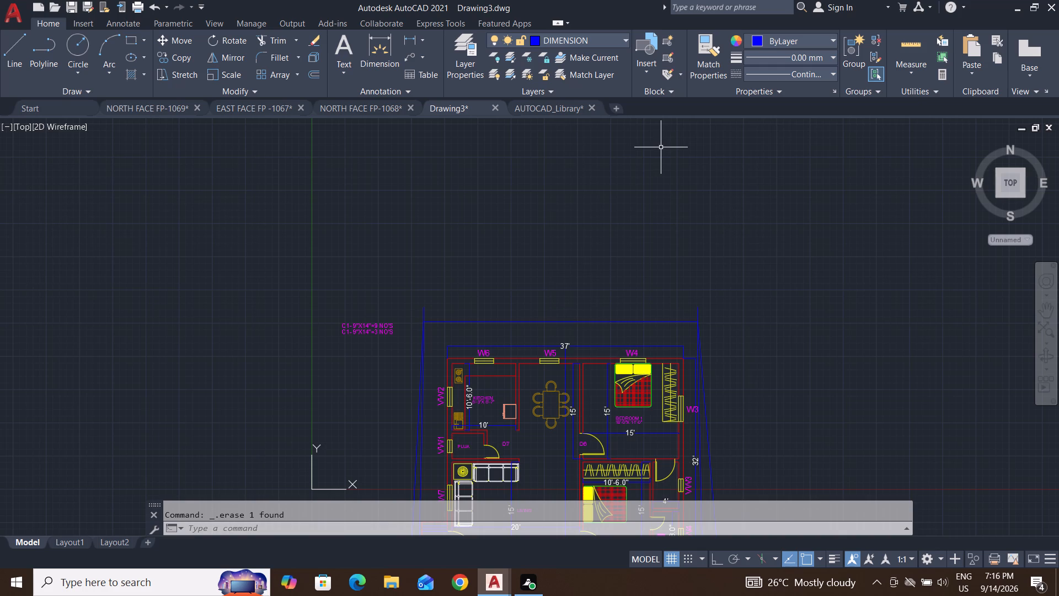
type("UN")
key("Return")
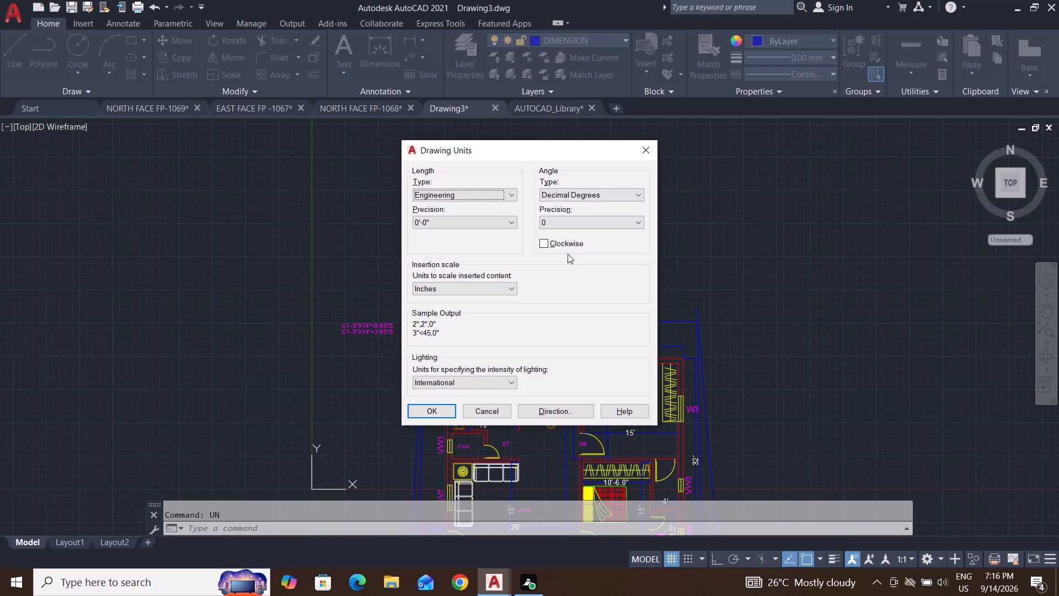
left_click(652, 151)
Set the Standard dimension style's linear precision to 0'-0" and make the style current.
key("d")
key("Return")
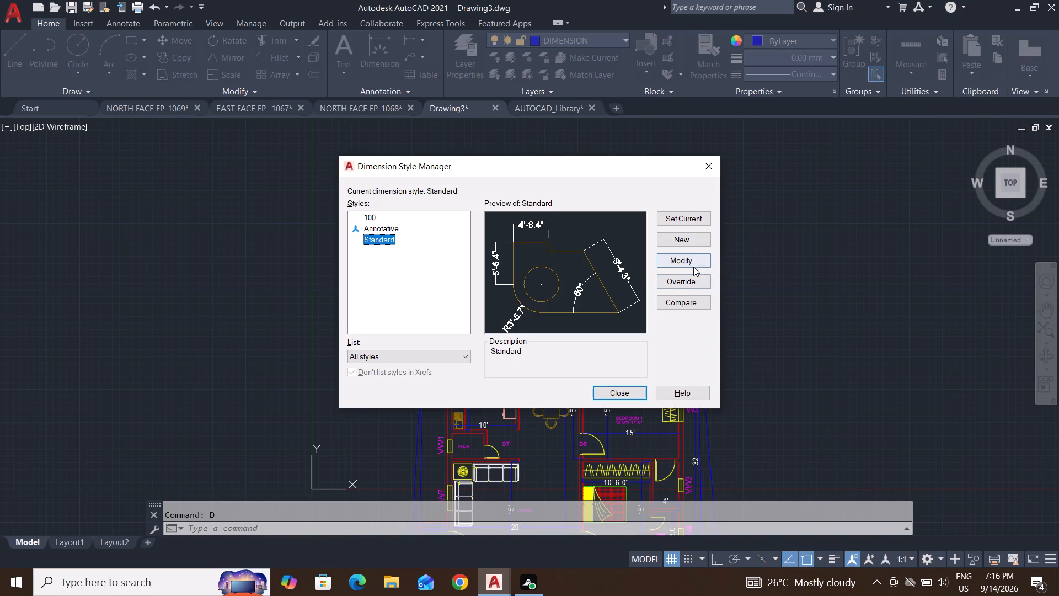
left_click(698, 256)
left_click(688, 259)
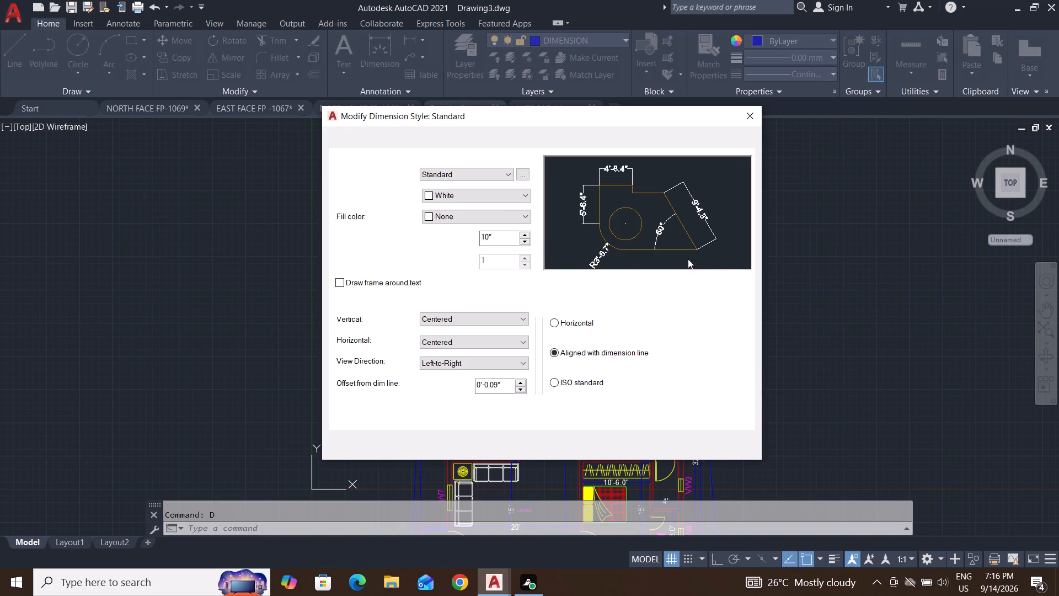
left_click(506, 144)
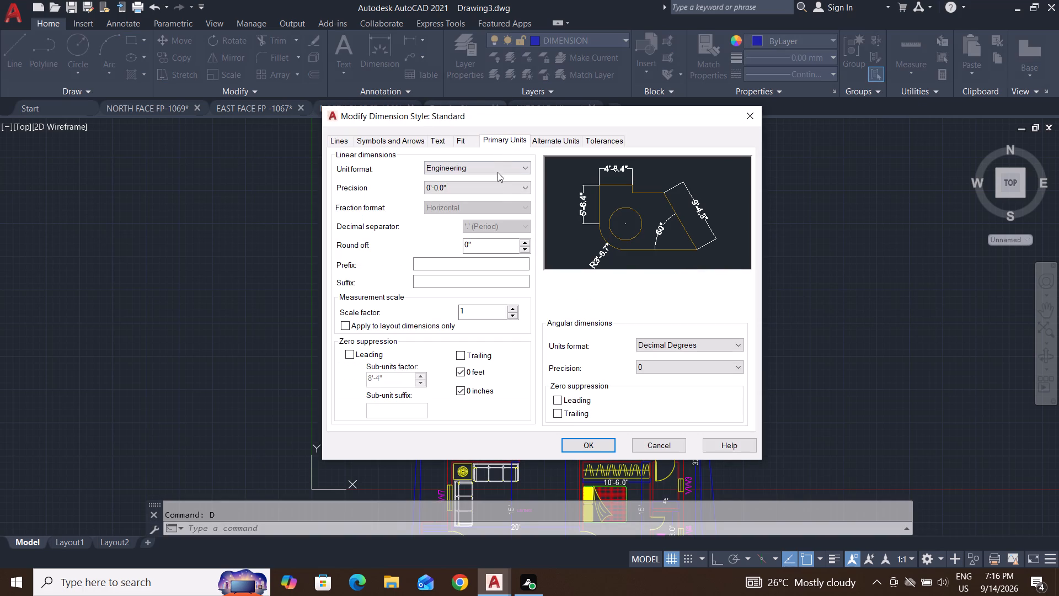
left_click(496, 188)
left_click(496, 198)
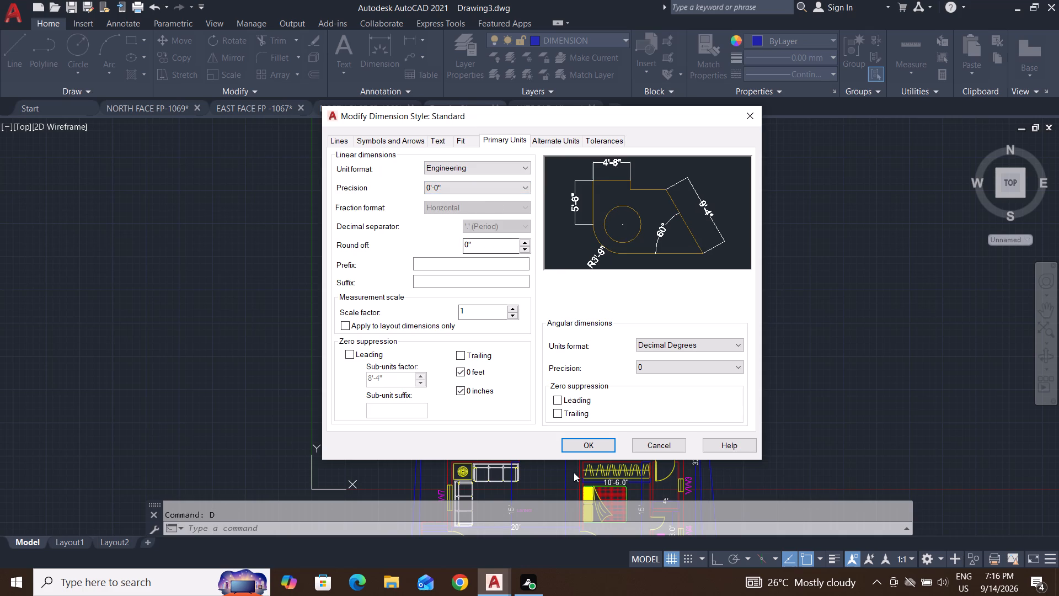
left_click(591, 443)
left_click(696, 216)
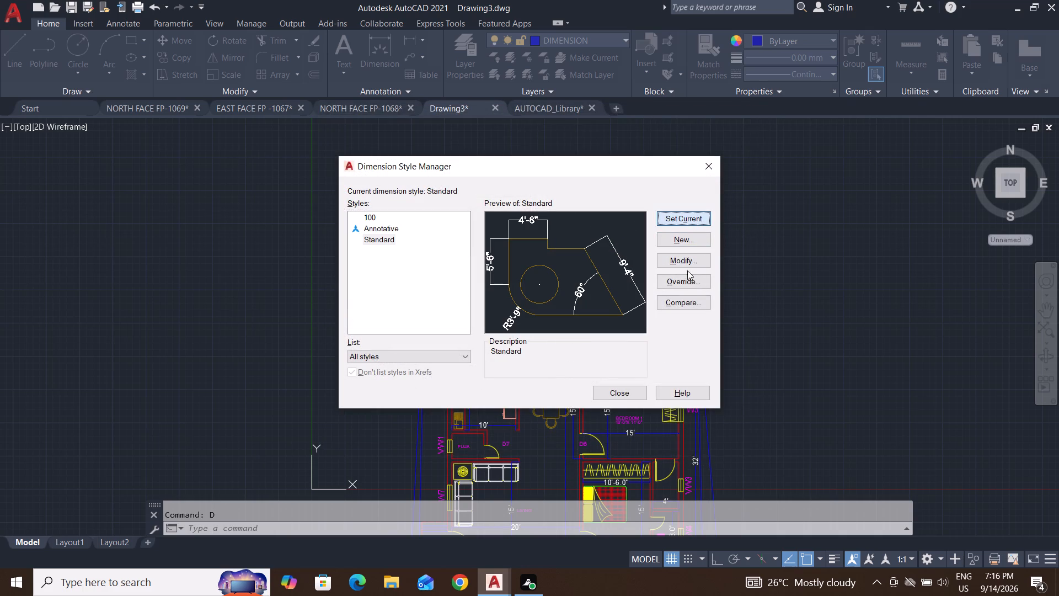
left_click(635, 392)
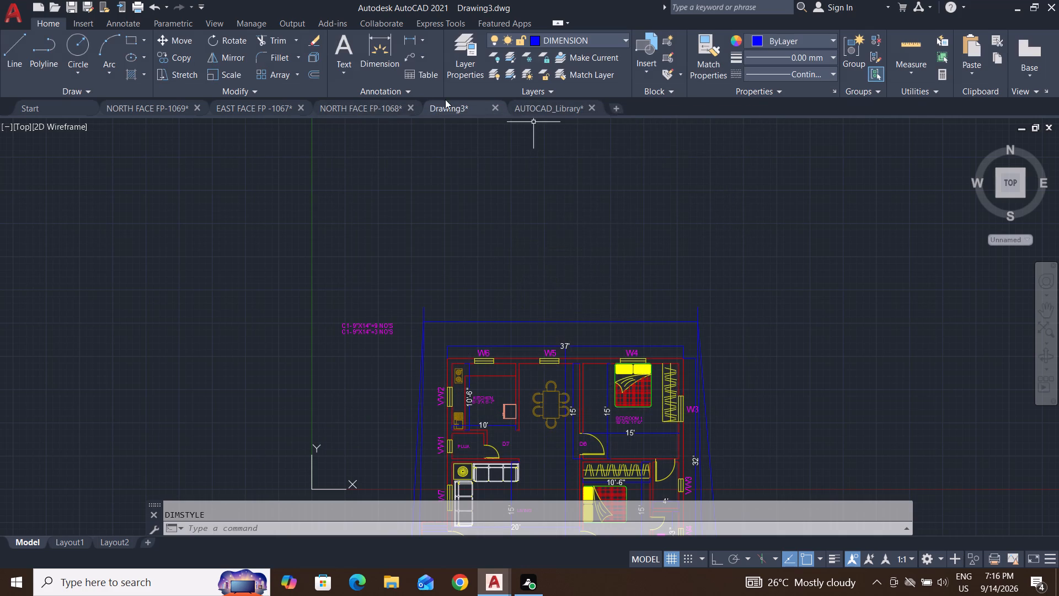
Place a linear dimension along the open north side, between the upper ends of the plot outline's west and east sides.
left_click(413, 40)
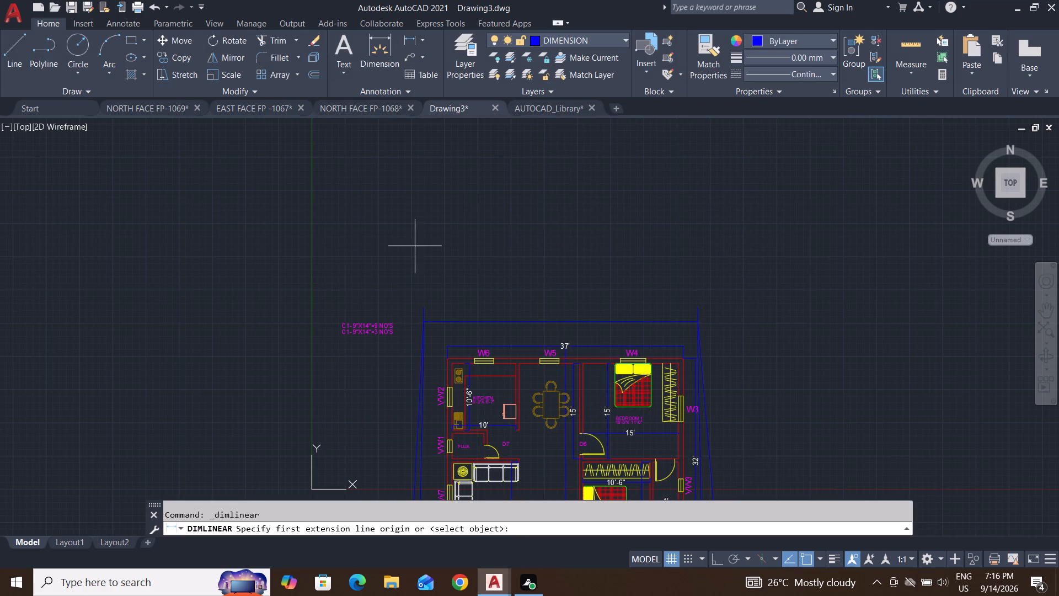
left_click(420, 310)
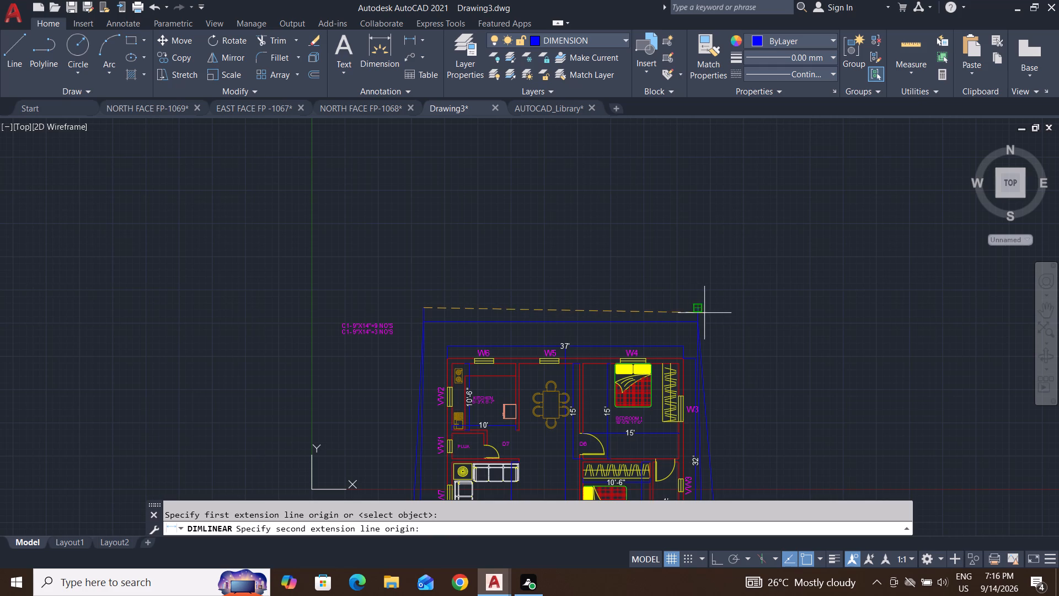
left_click(698, 311)
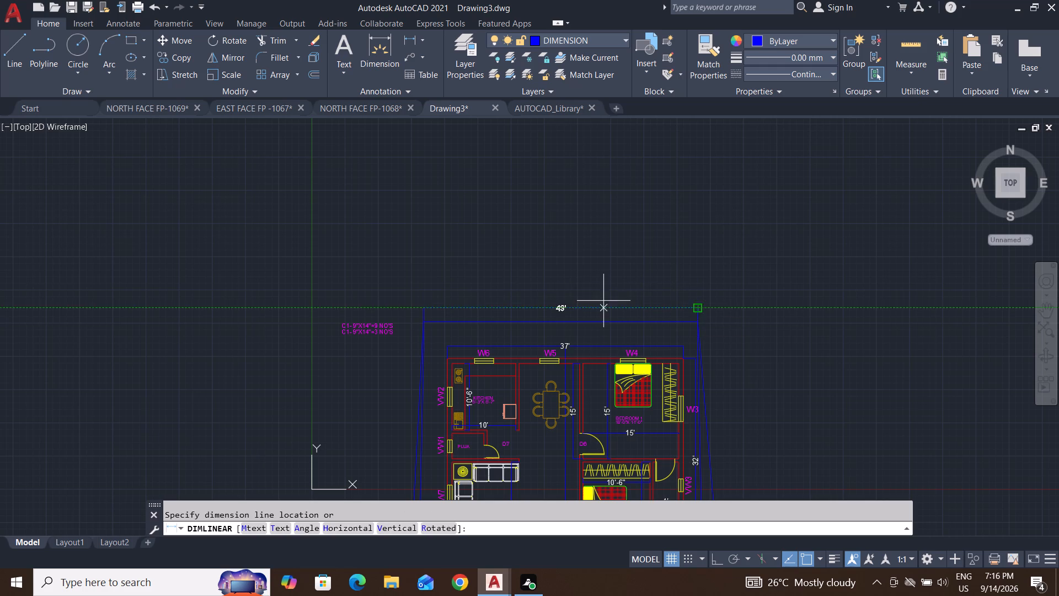
left_click(578, 305)
Add a linear dimension just below the southernmost horizontal plot line, between its west and east ends.
scroll(542, 396, "down", 4)
middle_click_drag(542, 396, 542, 374)
scroll(536, 434, "up", 3)
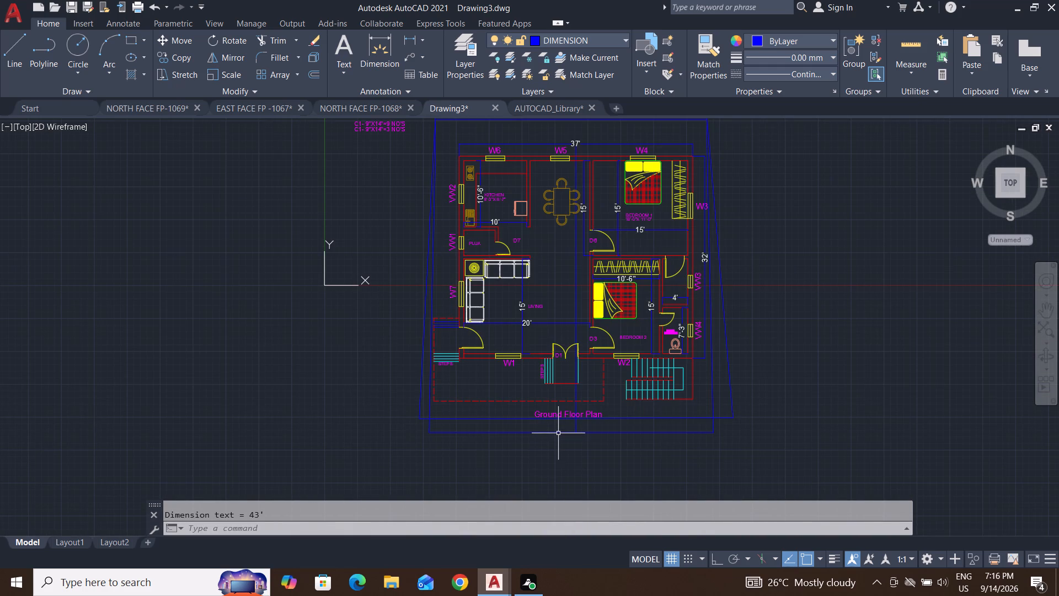
left_click(415, 35)
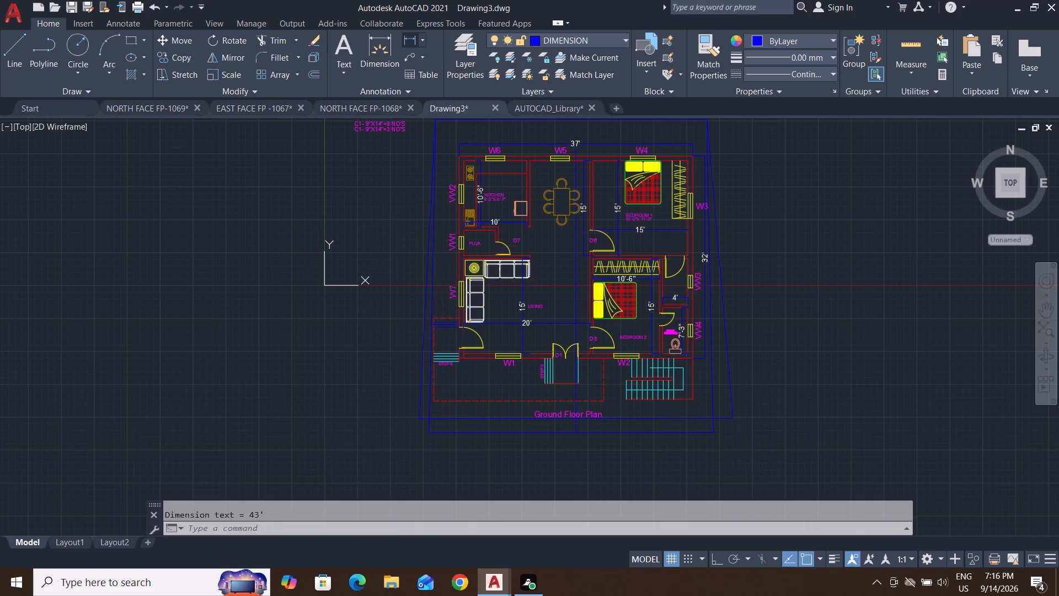
left_click(429, 436)
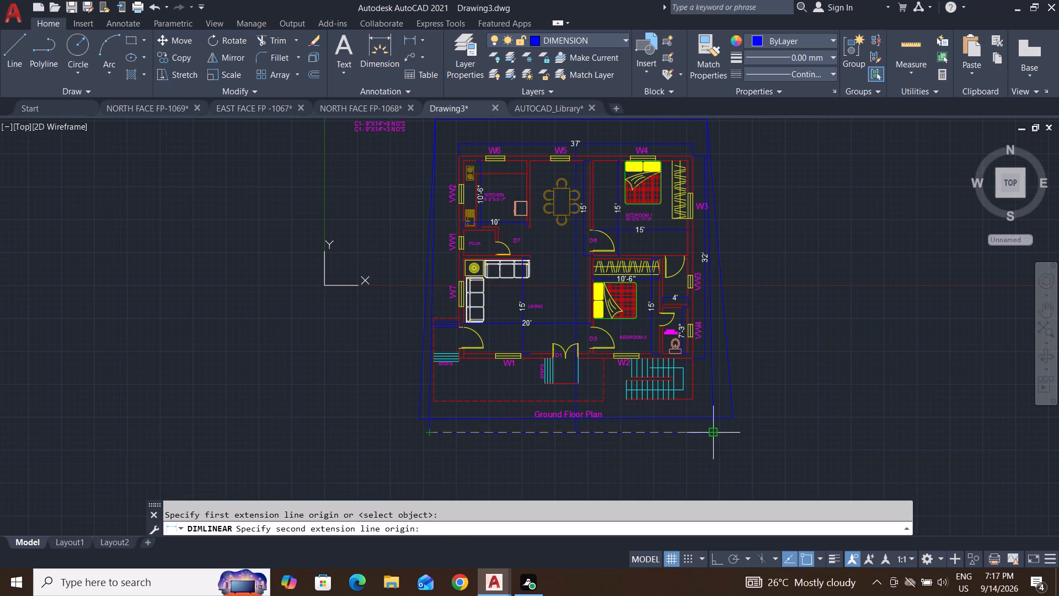
left_click(714, 430)
left_click(713, 443)
Delete the vertical blue line running south from the D1 entrance through the Ground Floor Plan title.
scroll(574, 398, "up", 4)
key("Escape")
key("Escape")
left_click(603, 445)
left_click(566, 470)
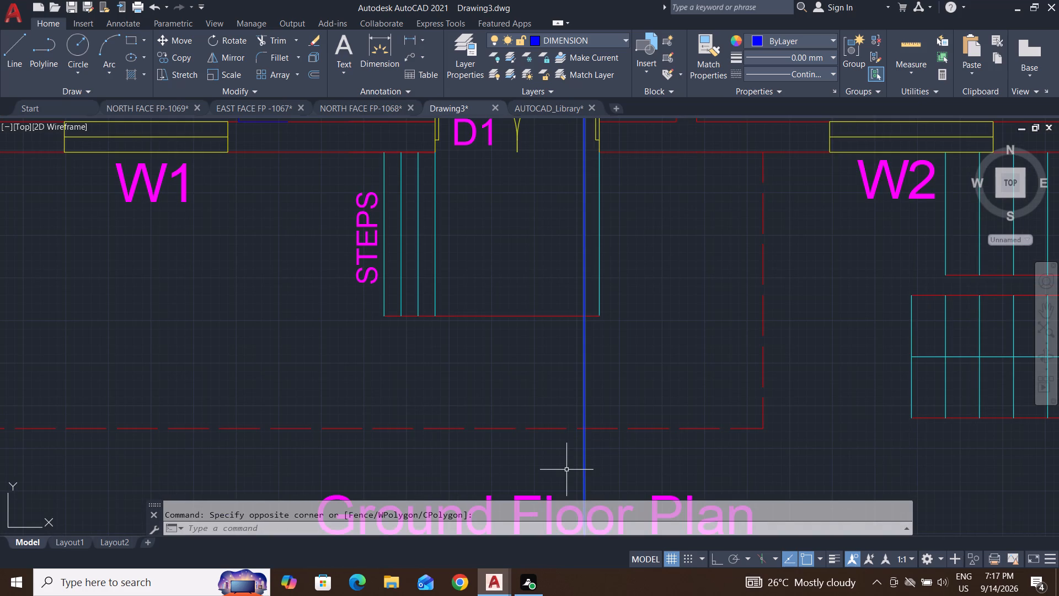
key("Delete")
scroll(566, 470, "down", 5)
middle_click_drag(566, 470, 582, 440)
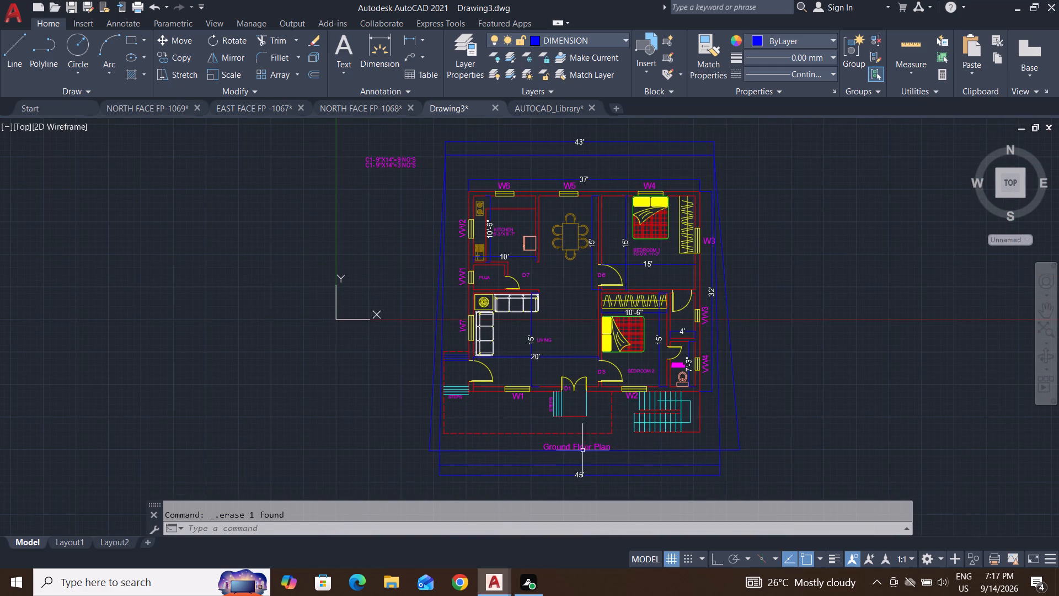
key("Escape")
key("Escape")
key("Escape")
key("Escape")
key("Escape")
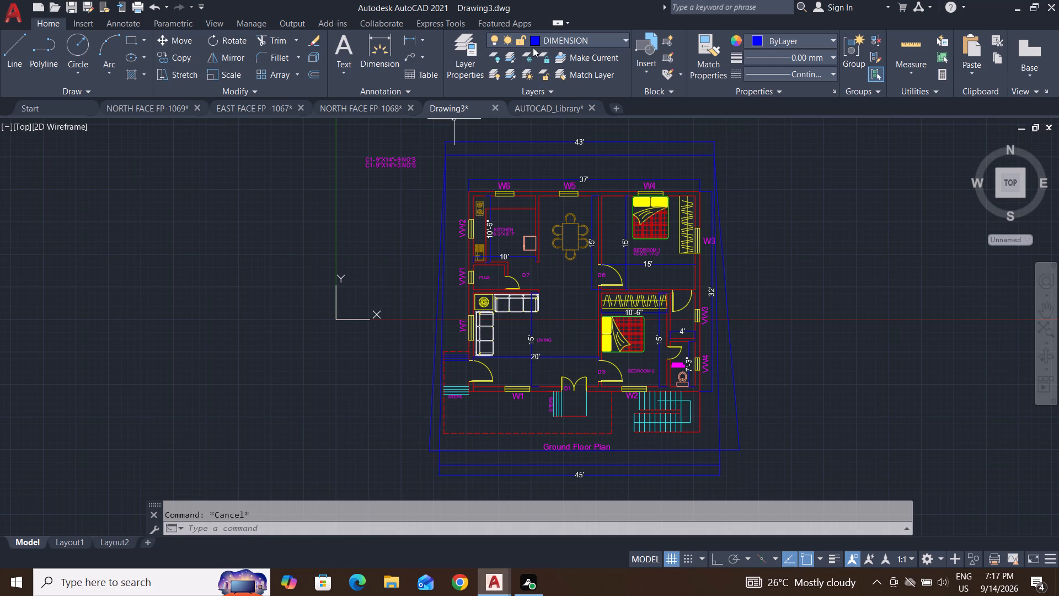
Set the drawing units' length precision to 0'-0.0".
type("UN")
key("Return")
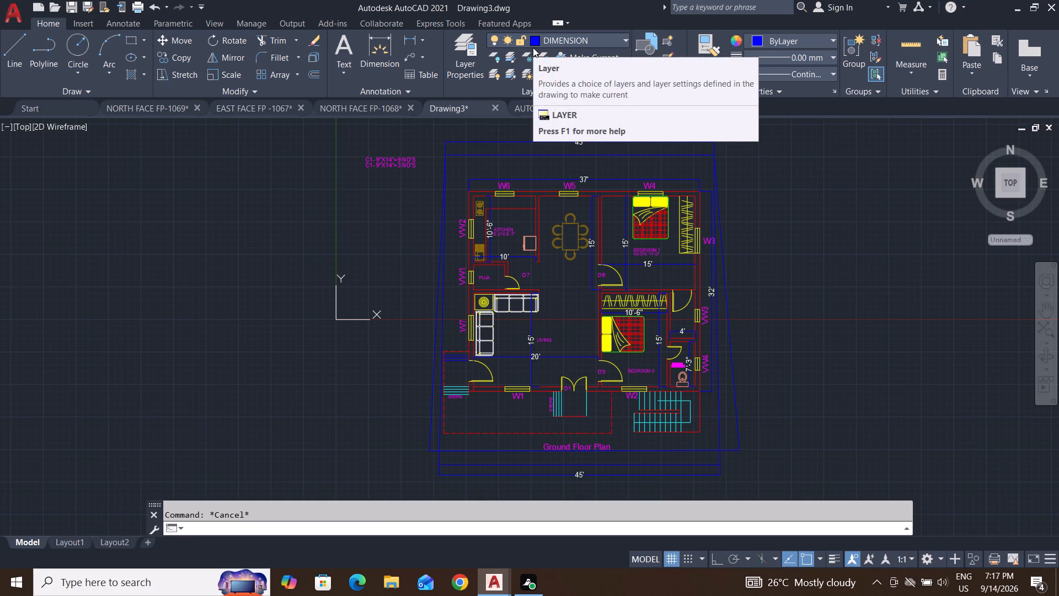
left_click(509, 221)
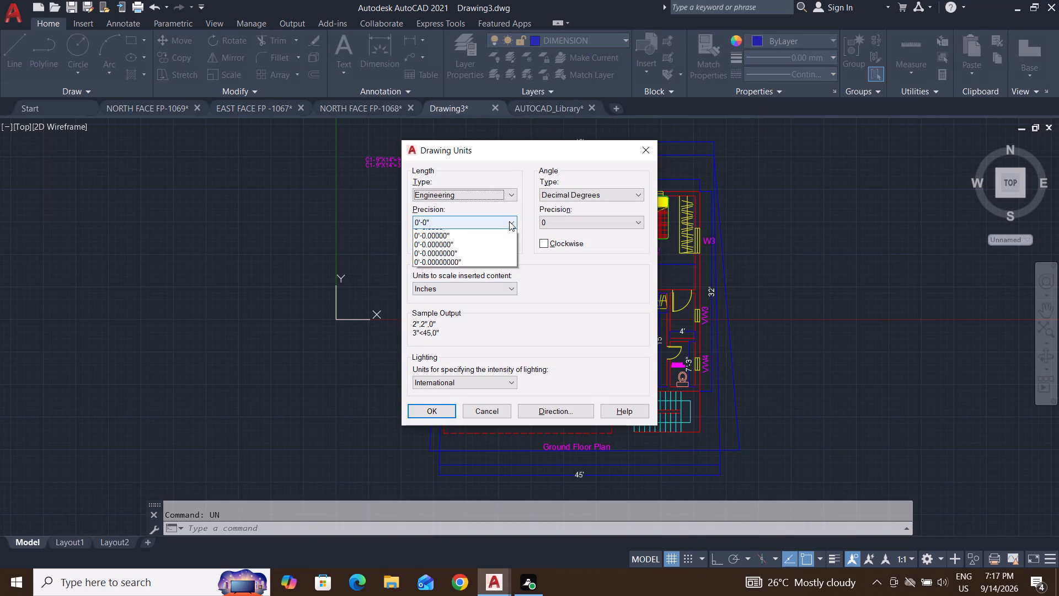
left_click(496, 246)
left_click(447, 413)
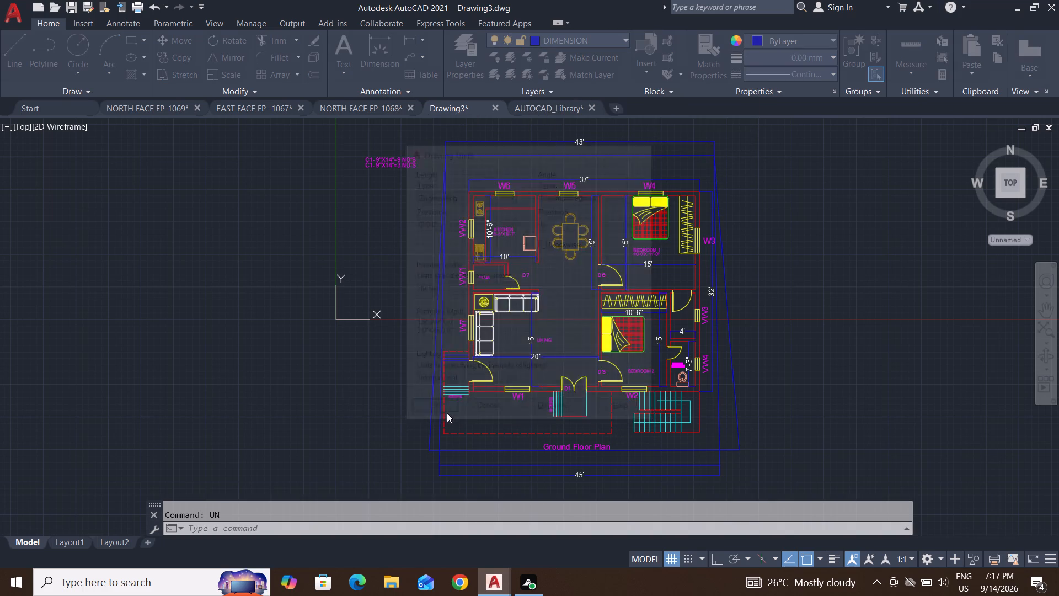
Set the Standard dimension style's linear precision to 0'-0.0" and make the style current.
key("d")
key("Return")
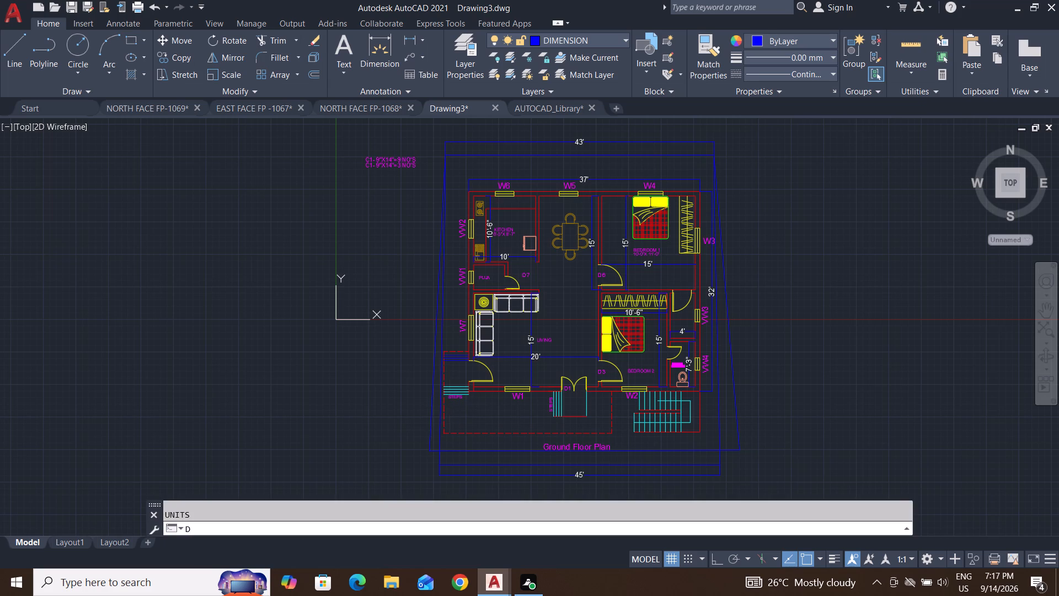
left_click(687, 258)
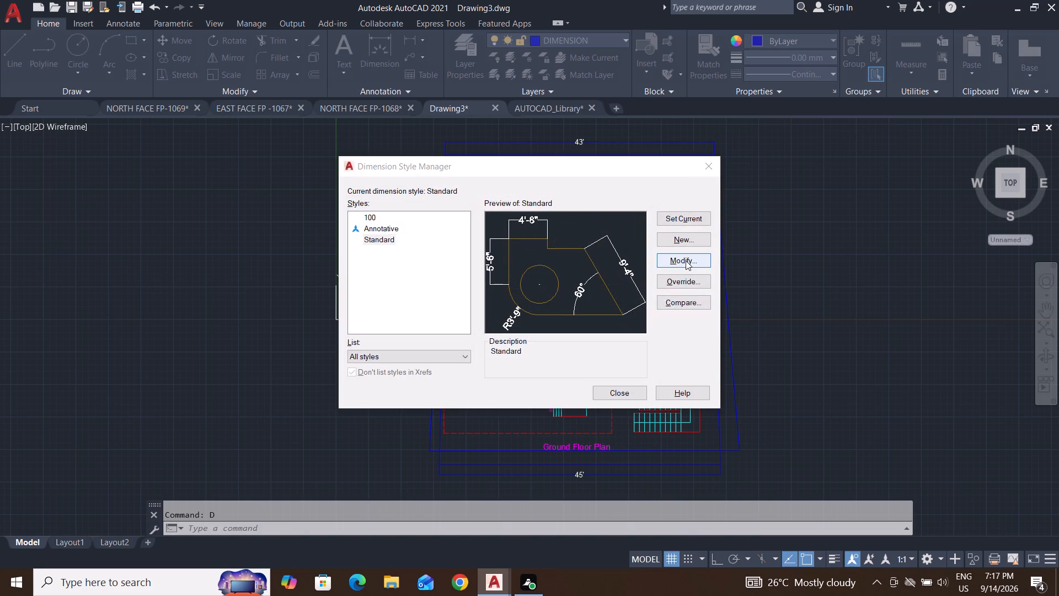
left_click(694, 261)
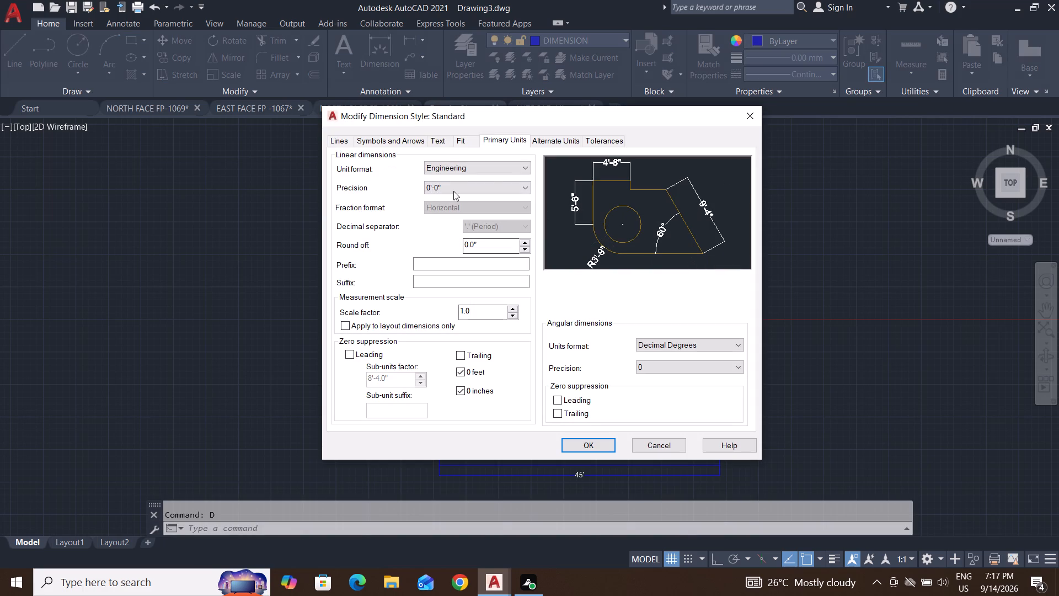
left_click(478, 191)
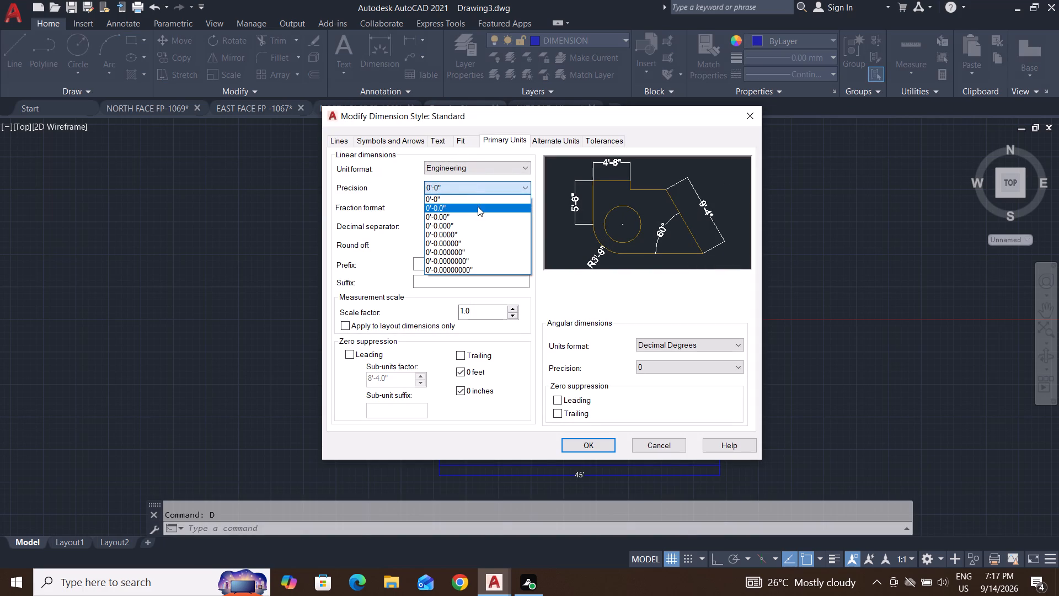
left_click(478, 207)
left_click(585, 448)
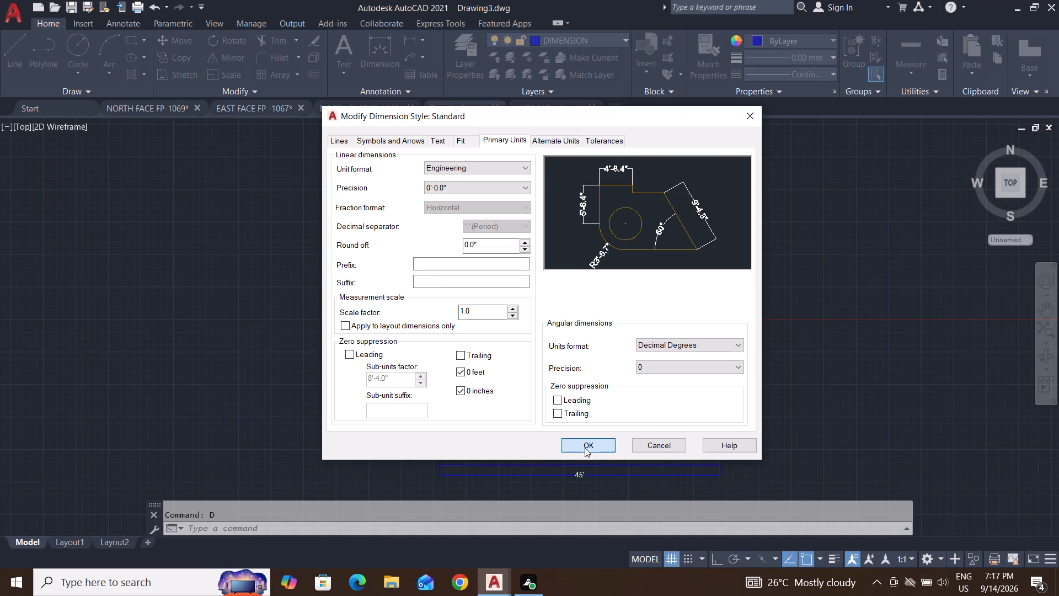
left_click(682, 214)
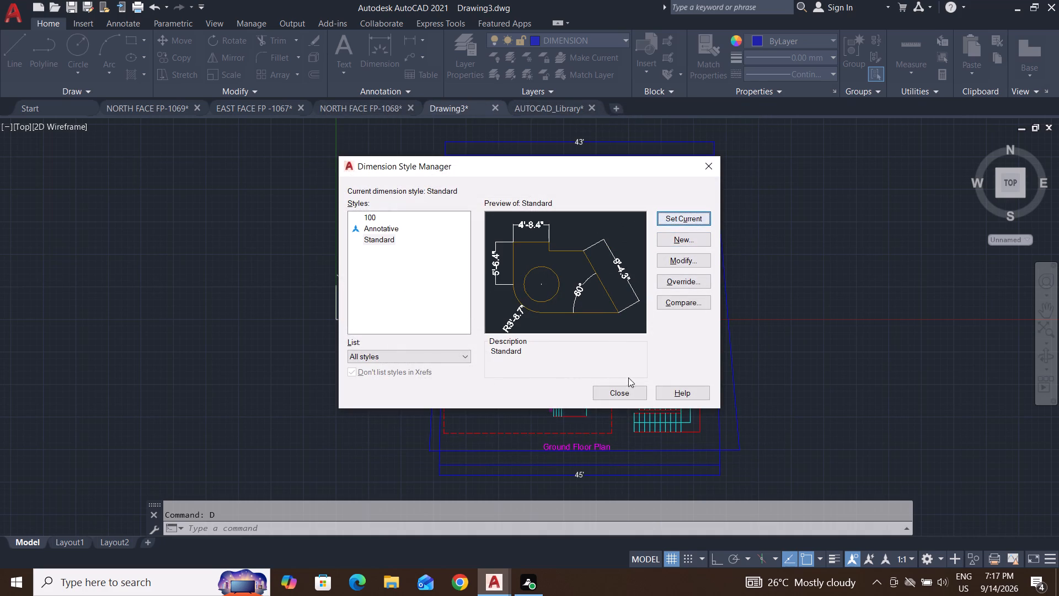
left_click(624, 393)
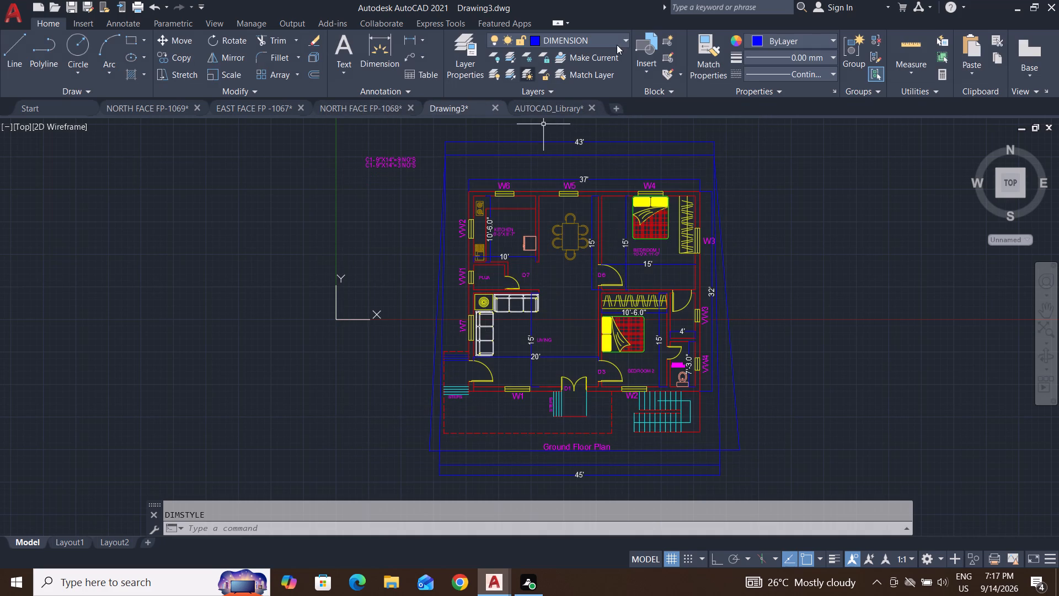
Add an aligned dimension along the slanted west plot edge between its north and south corners, placed just outside the boundary.
left_click(418, 42)
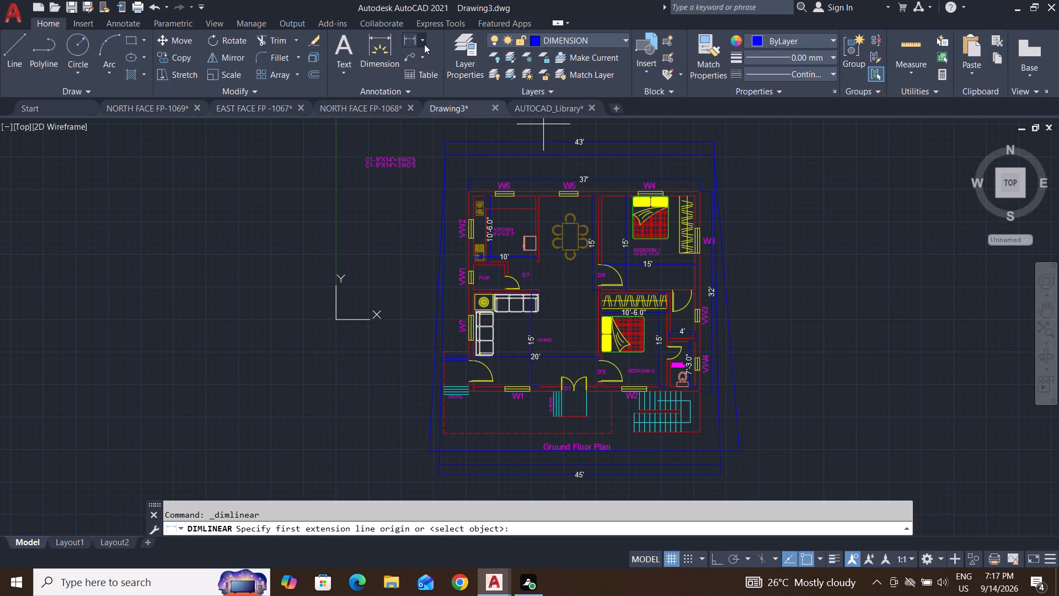
left_click(424, 44)
left_click(431, 91)
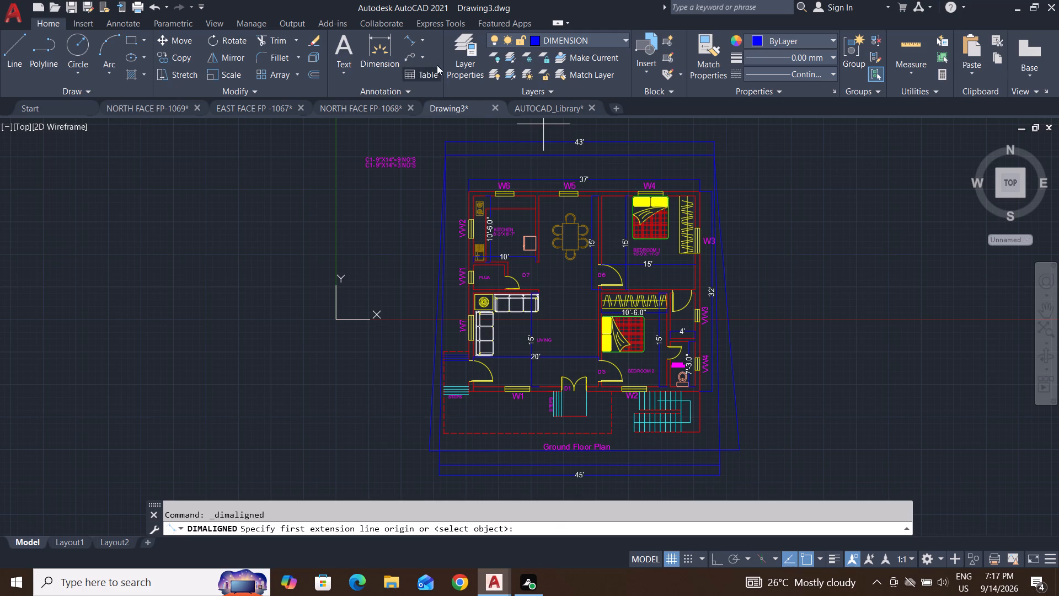
key("Escape")
key("Escape")
key("Escape")
key("Escape")
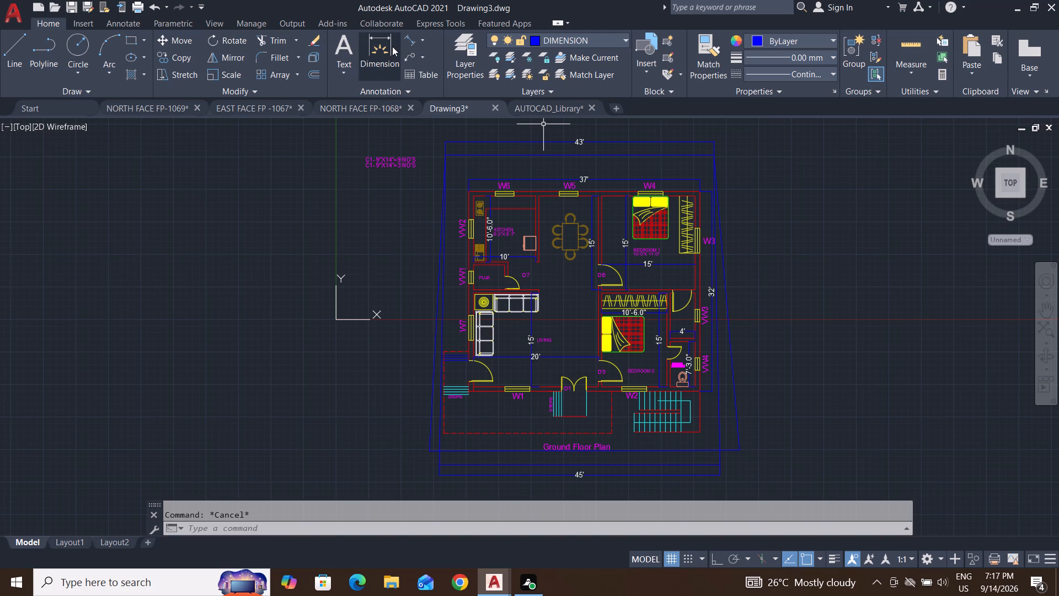
left_click(411, 41)
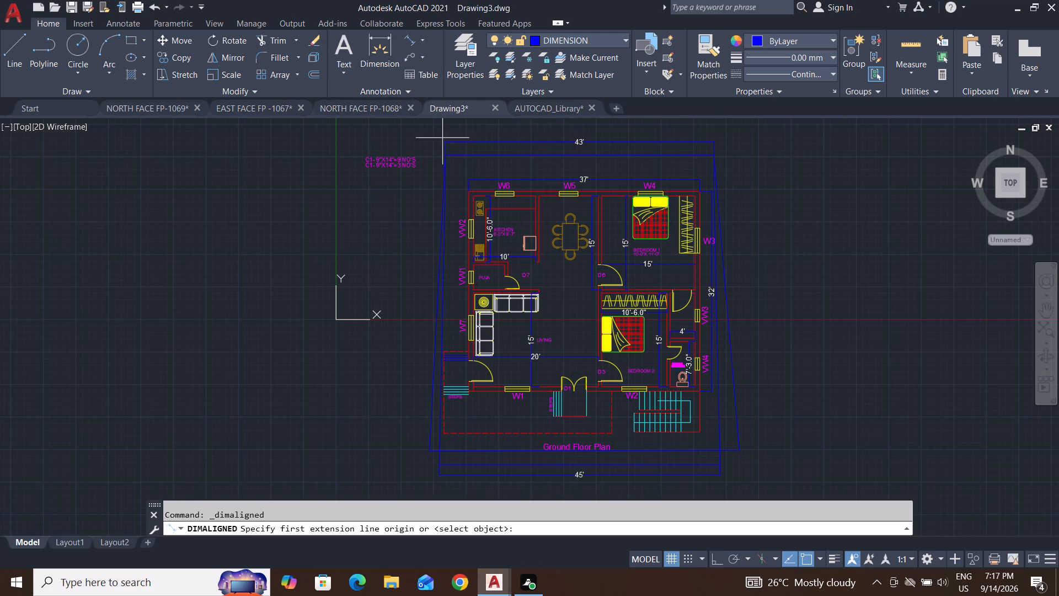
left_click(447, 153)
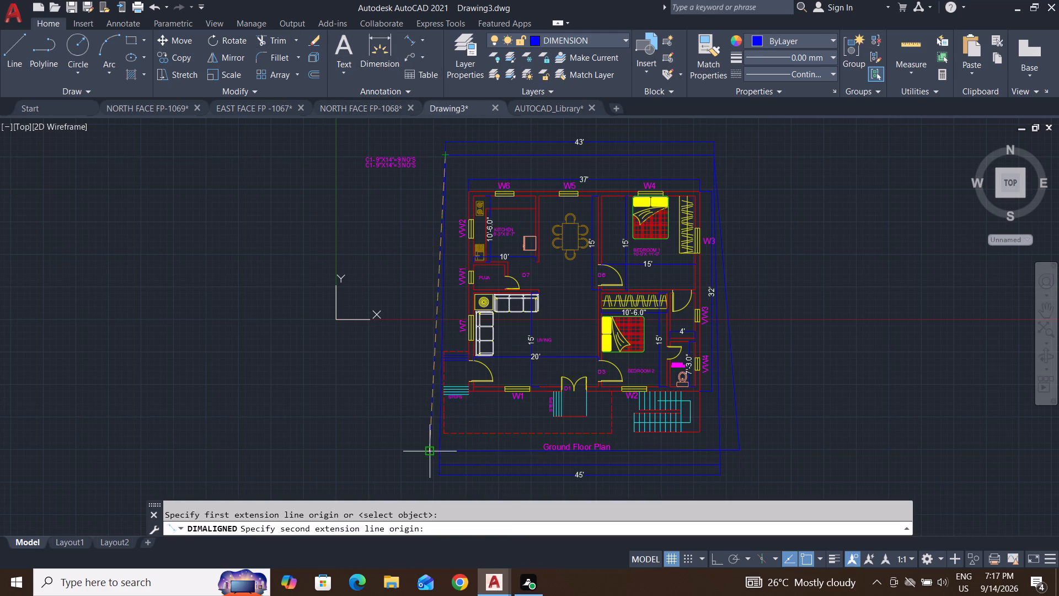
left_click(430, 452)
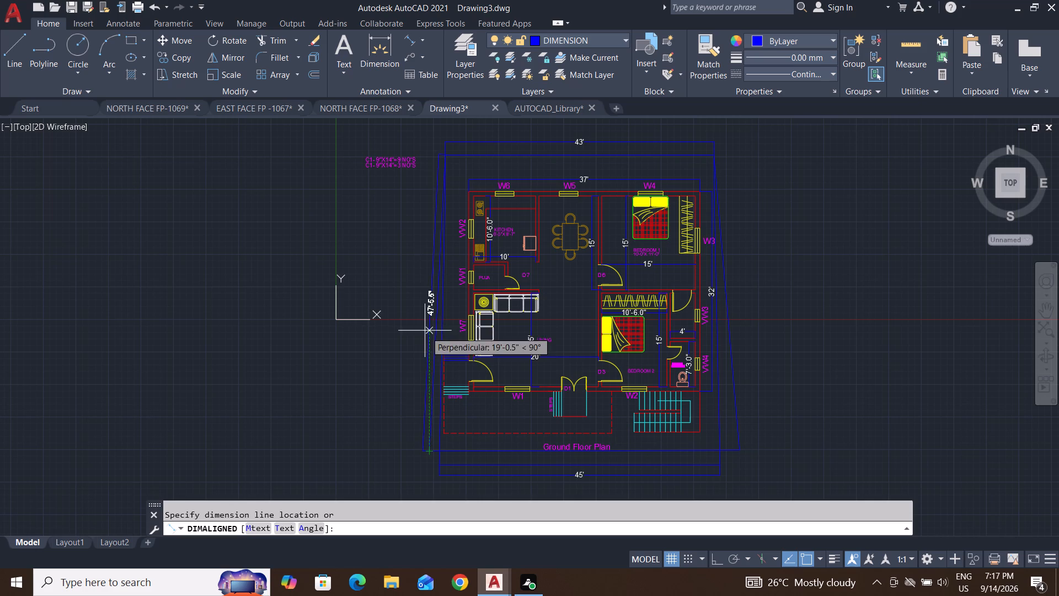
left_click(419, 325)
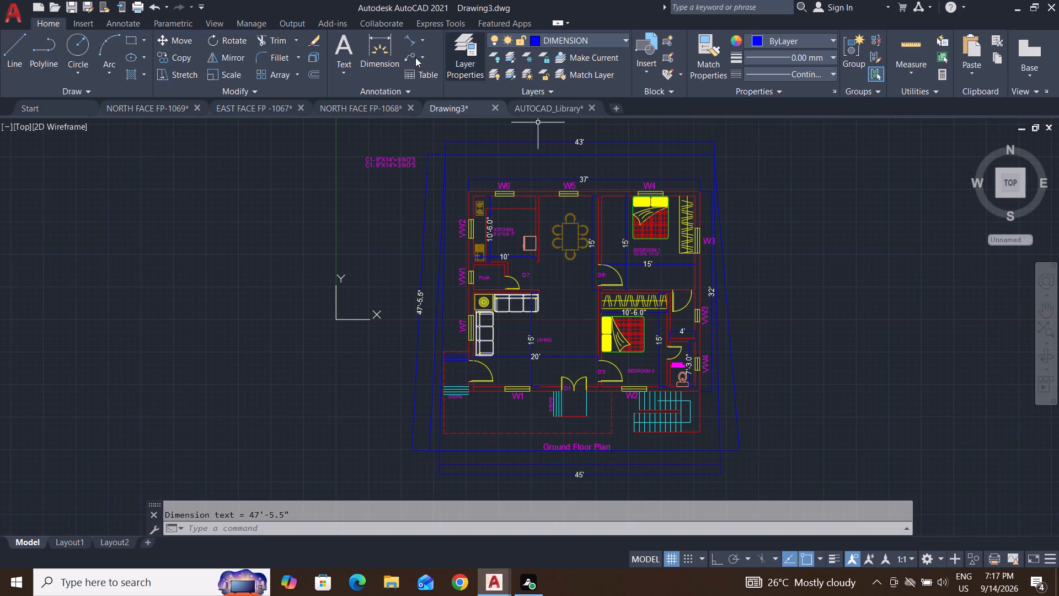
Add an aligned dimension along the slanted east plot edge between its north and south corners, placed just outside the boundary.
left_click(410, 38)
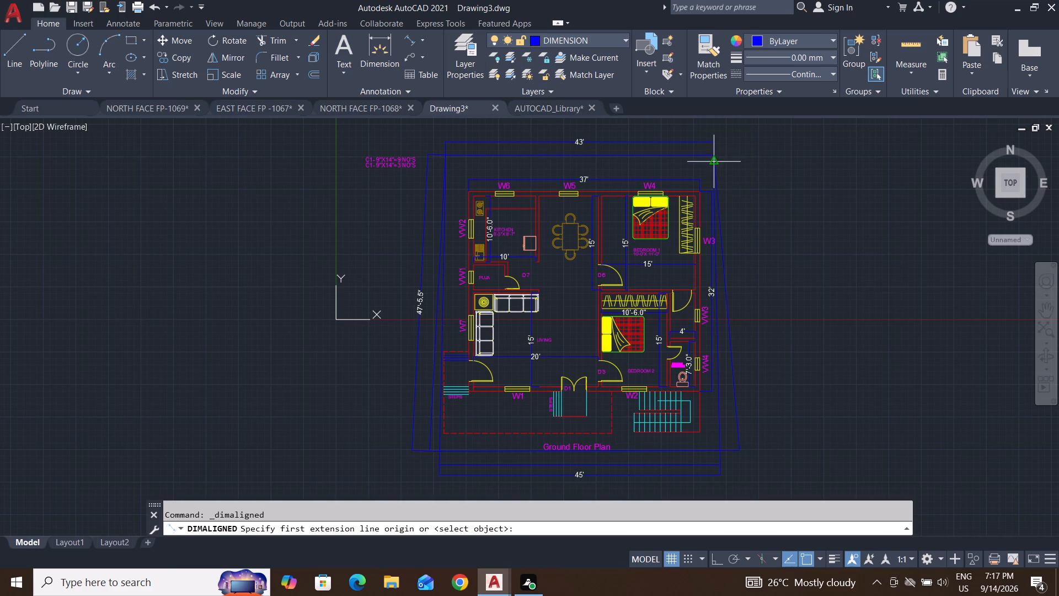
left_click(715, 155)
left_click(739, 454)
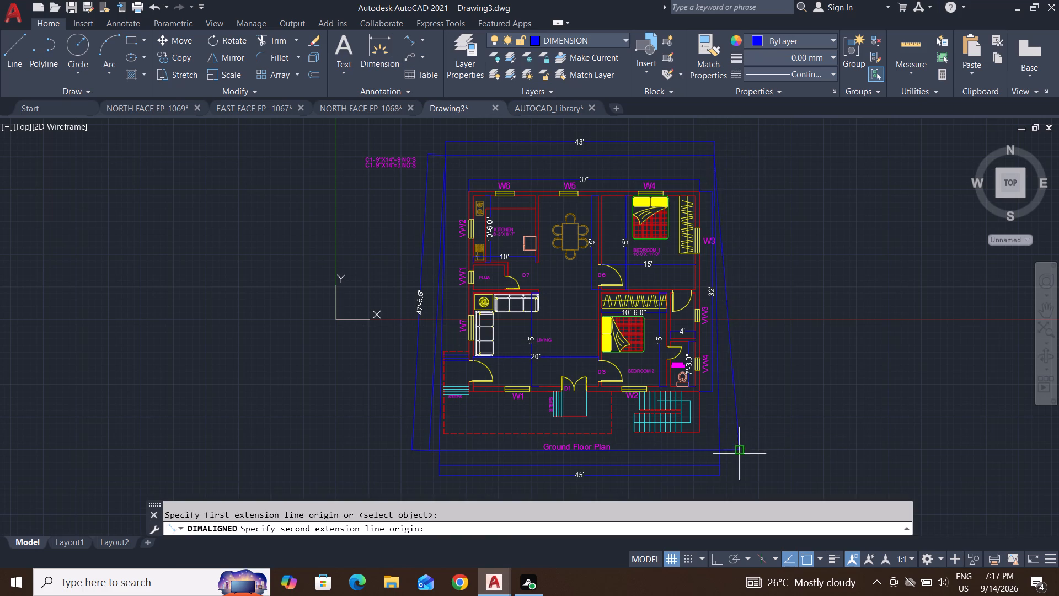
left_click(748, 409)
key("Escape")
key("Escape")
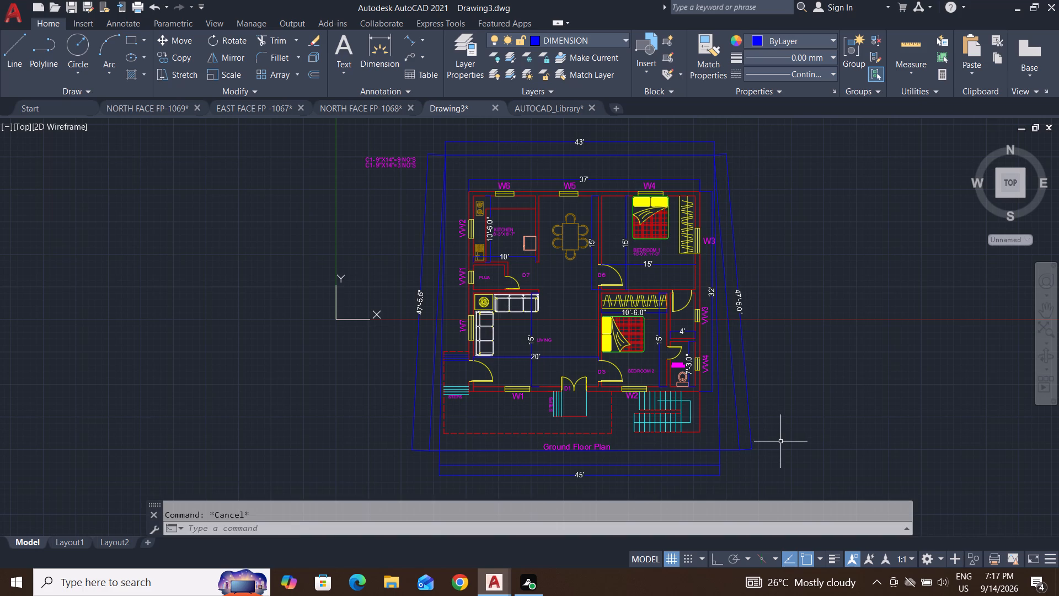
key("Escape")
key("Escape")
key("Escape")
key("Escape")
key("Escape")
key("Escape")
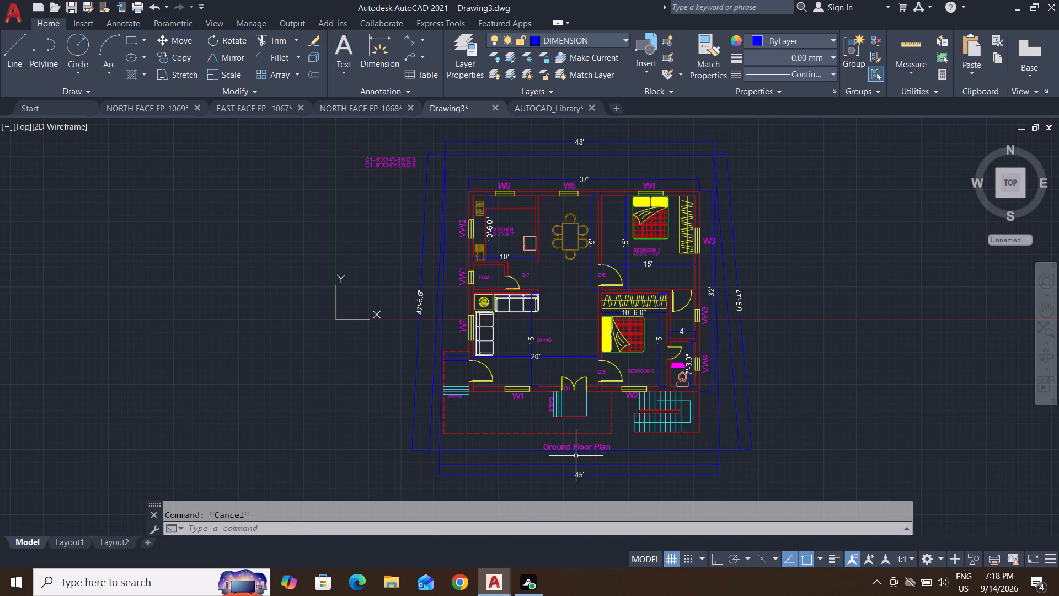
Move the Ground Floor Plan title slightly north so it sits clear of the southern plot line, below the dashed red outline.
scroll(575, 428, "up", 3)
middle_click_drag(603, 459, 611, 336)
key("Escape")
key("Escape")
left_click(691, 350)
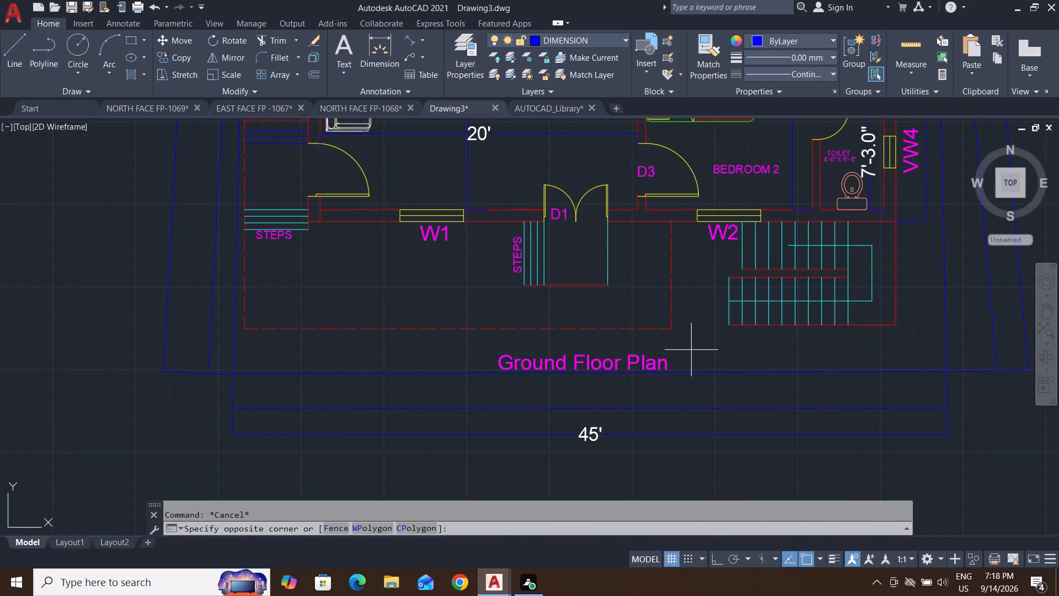
left_click(468, 368)
key("m")
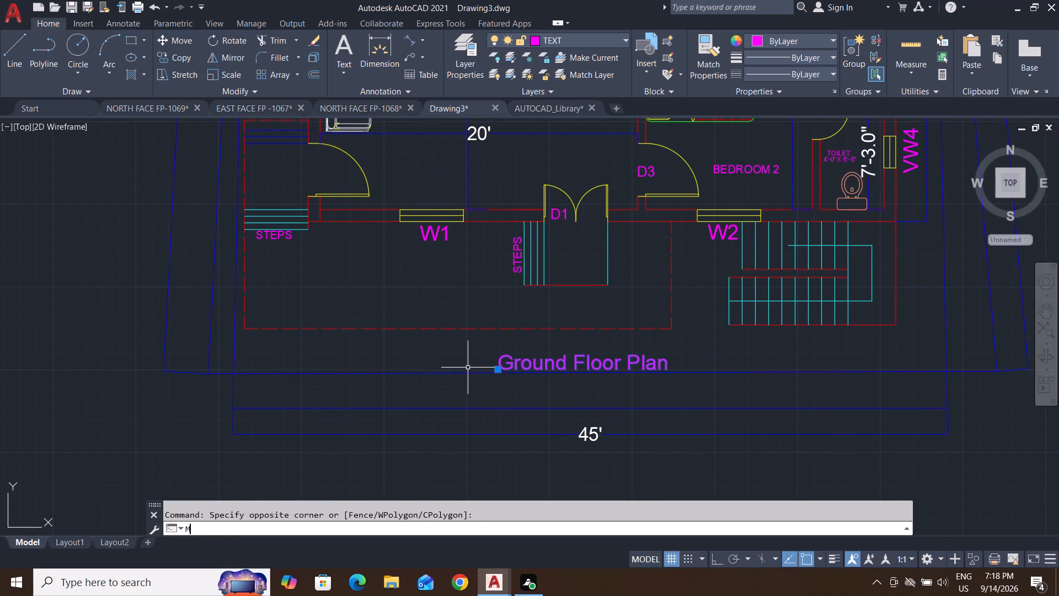
key("Return")
scroll(555, 372, "up", 2)
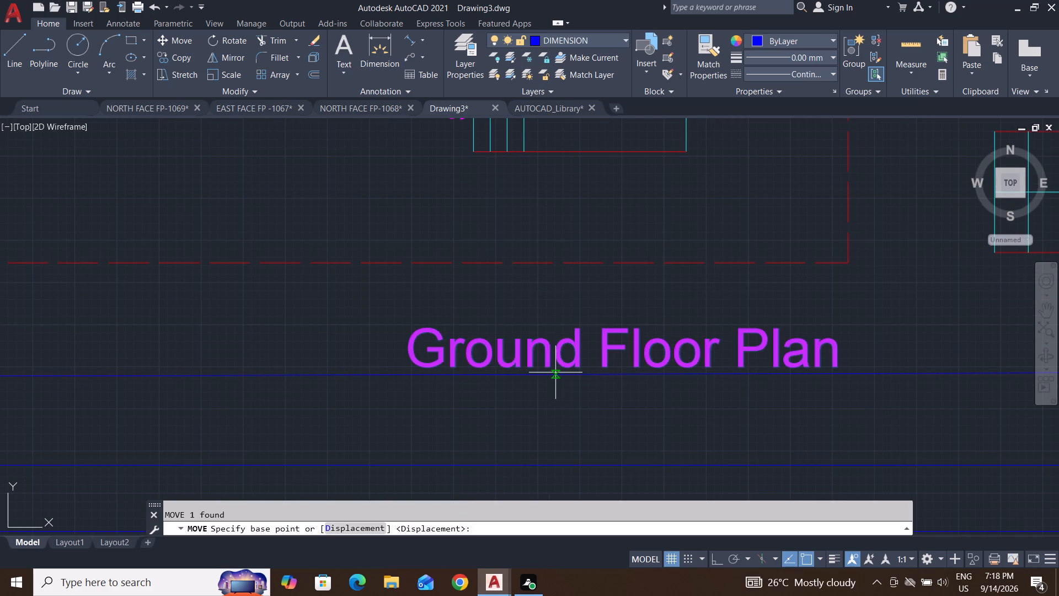
left_click(570, 365)
left_click(571, 337)
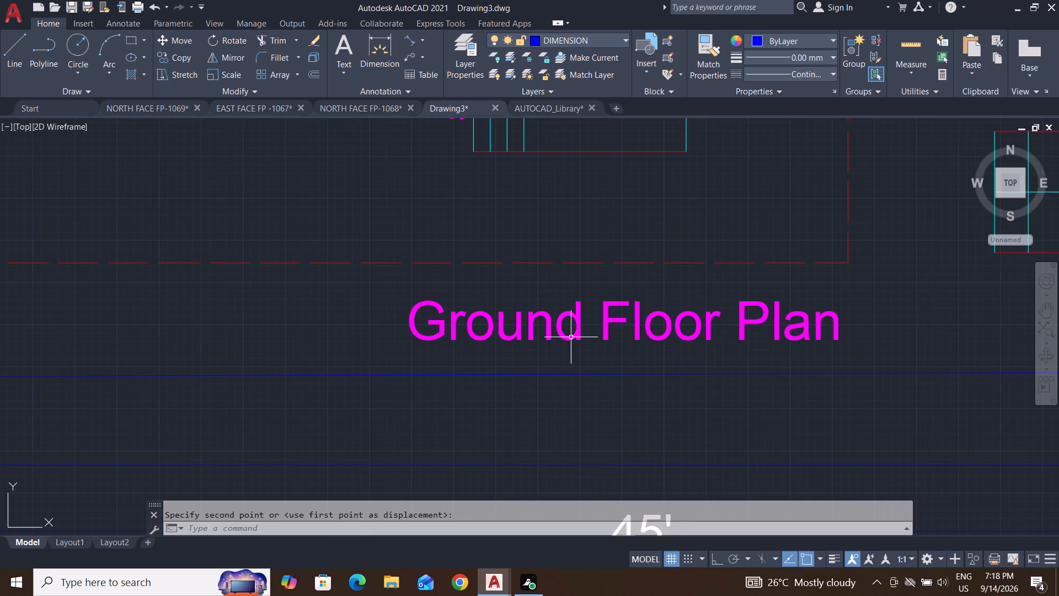
scroll(529, 416, "down", 5)
key("Escape")
key("Escape")
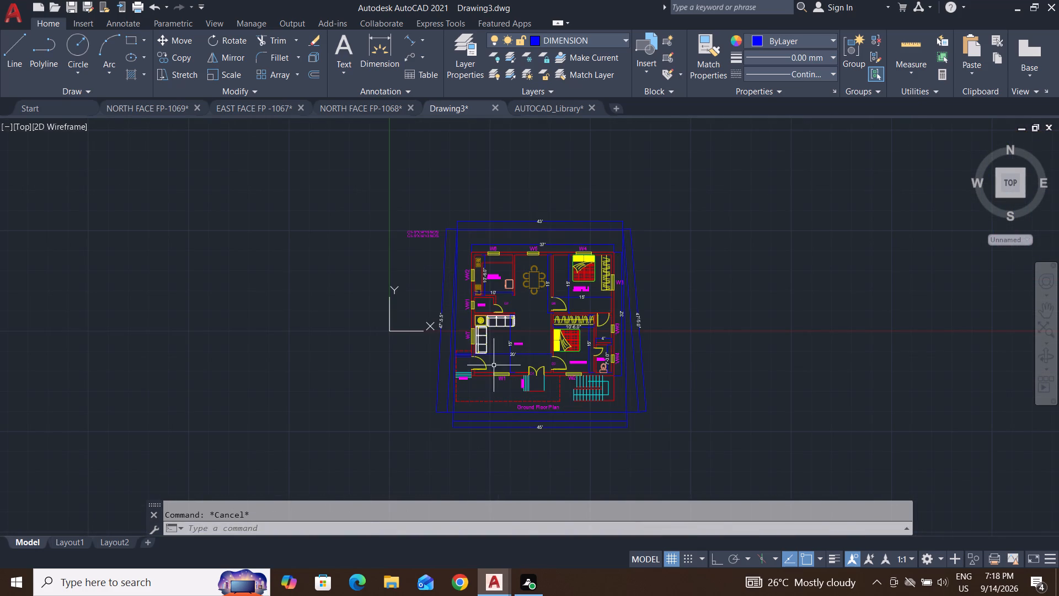
key("Escape")
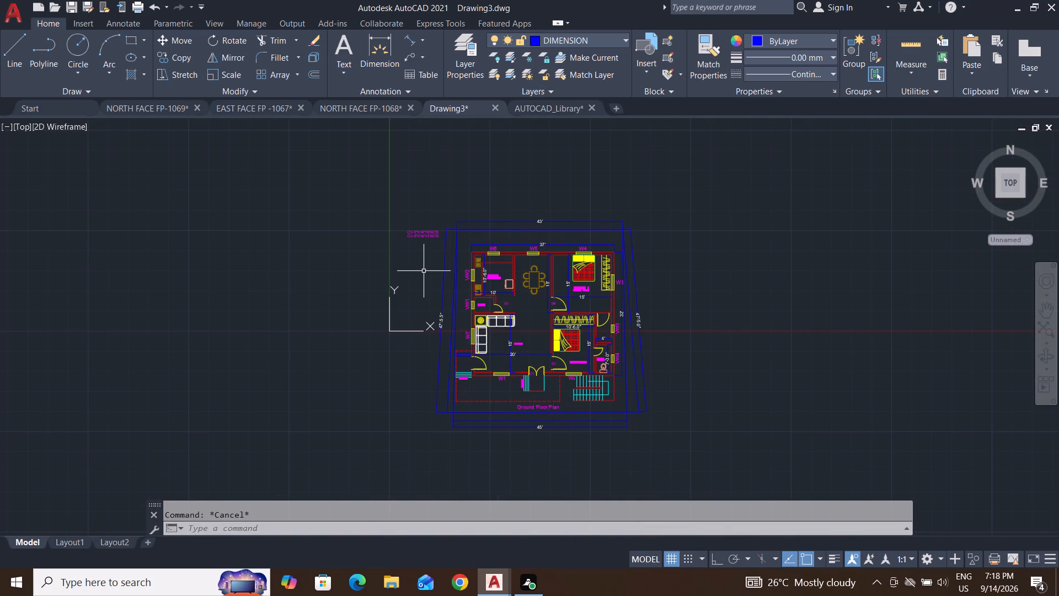
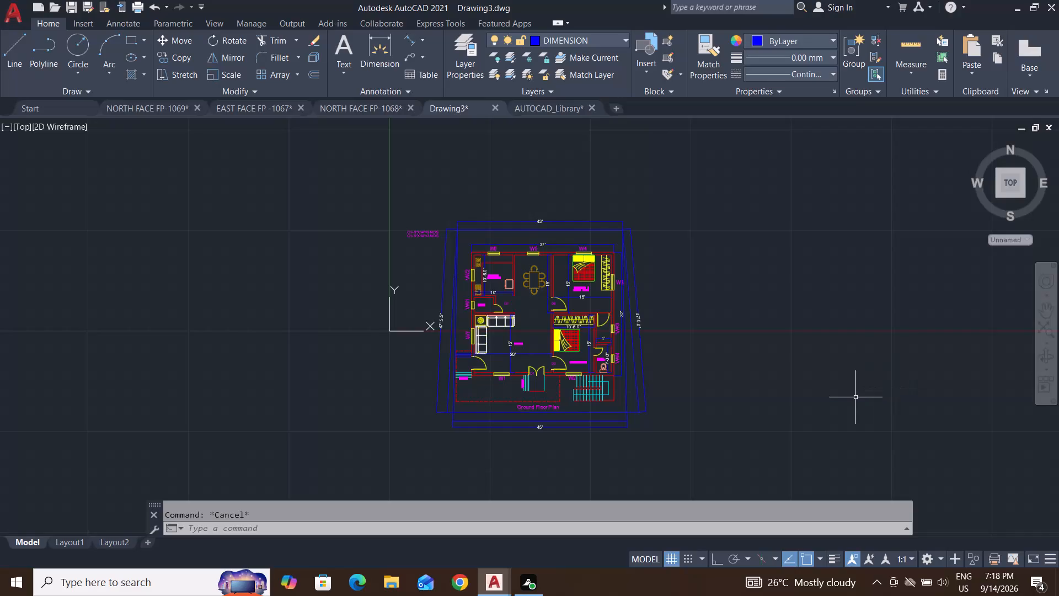
Scale up the two C1 column notes slightly, using the start of the upper note as base point.
scroll(423, 226, "up", 3)
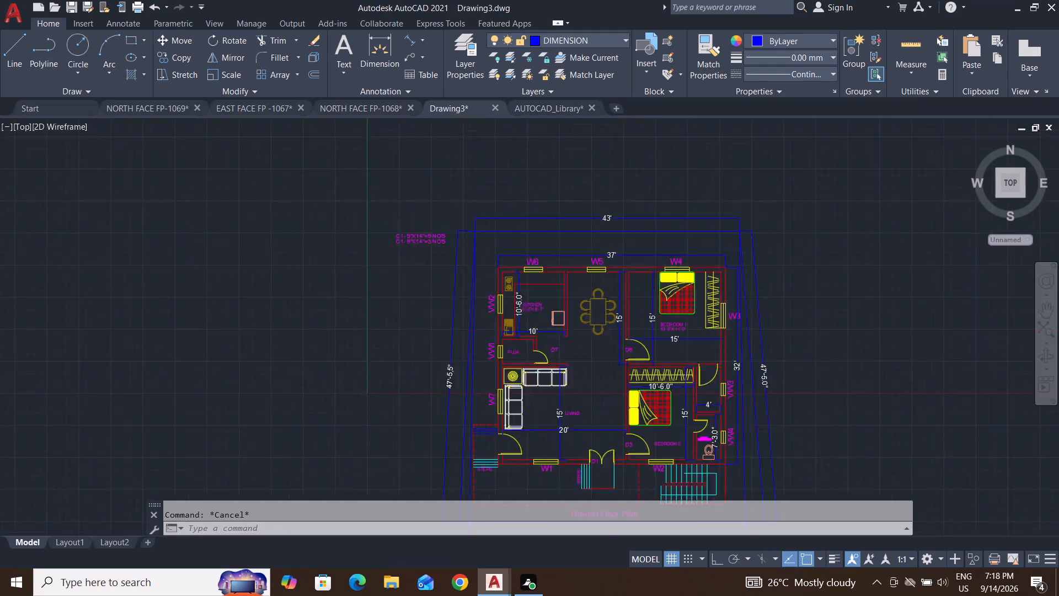
scroll(427, 237, "up", 1)
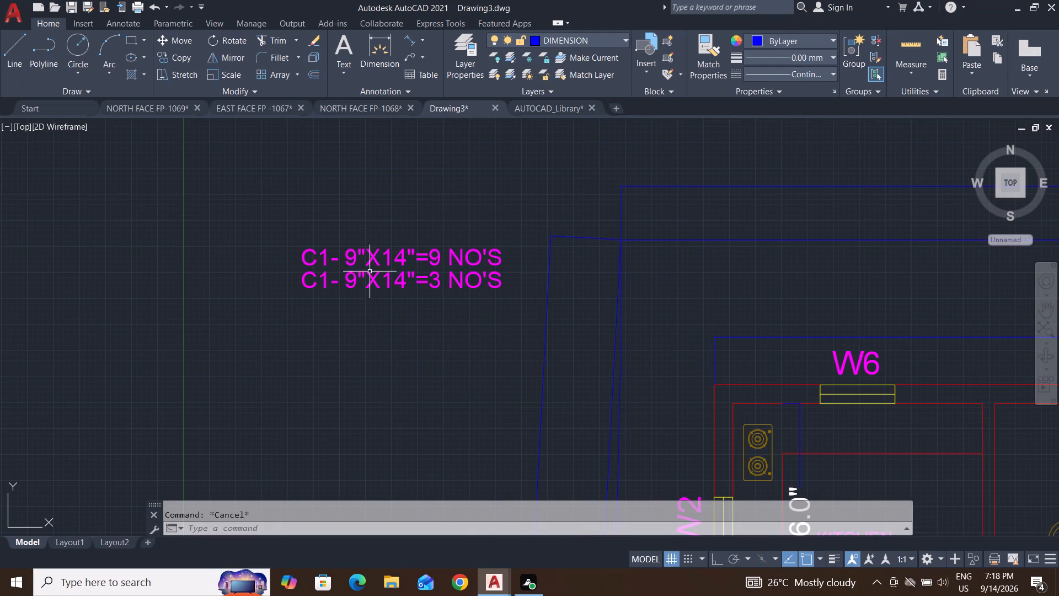
left_click(538, 219)
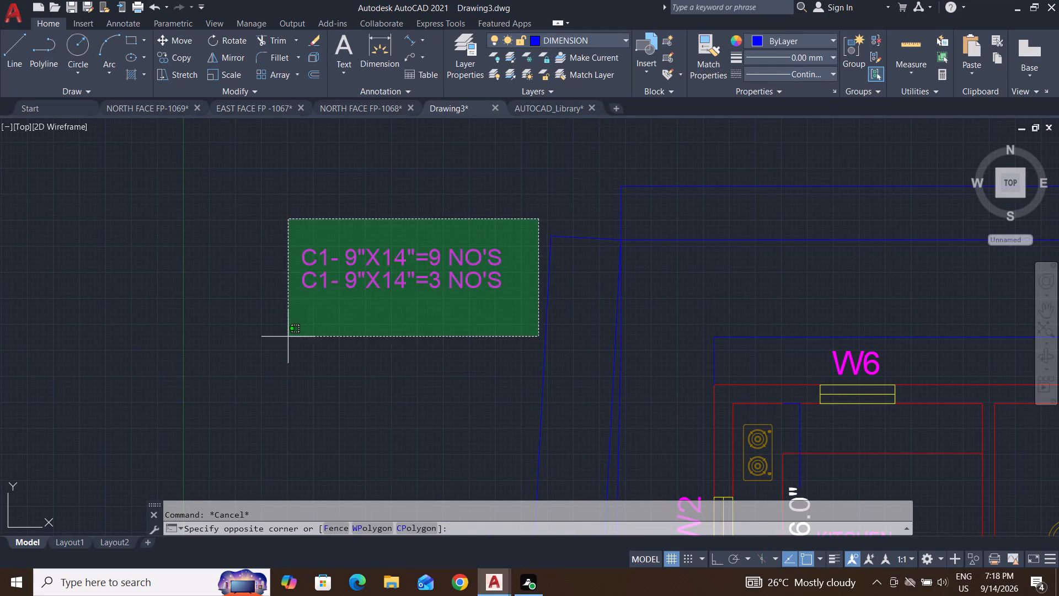
left_click(271, 333)
type("SC")
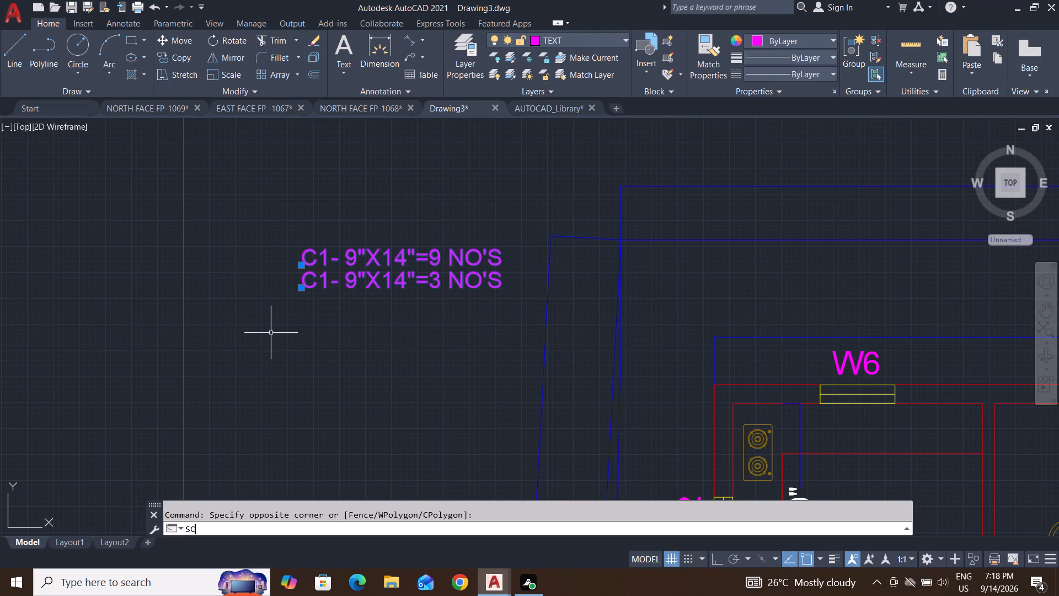
key("Return")
left_click(306, 260)
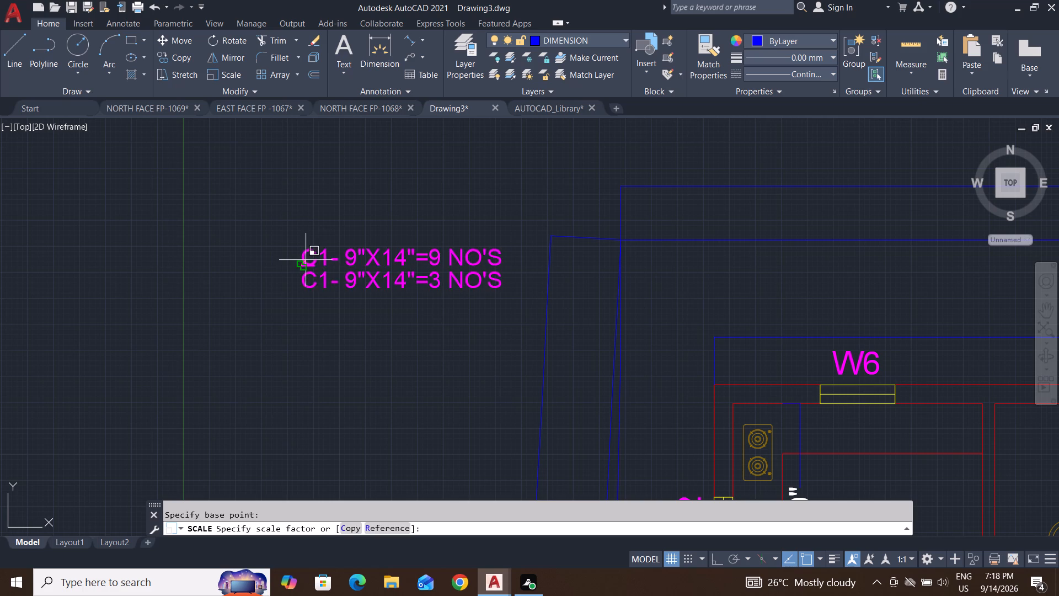
left_click(375, 356)
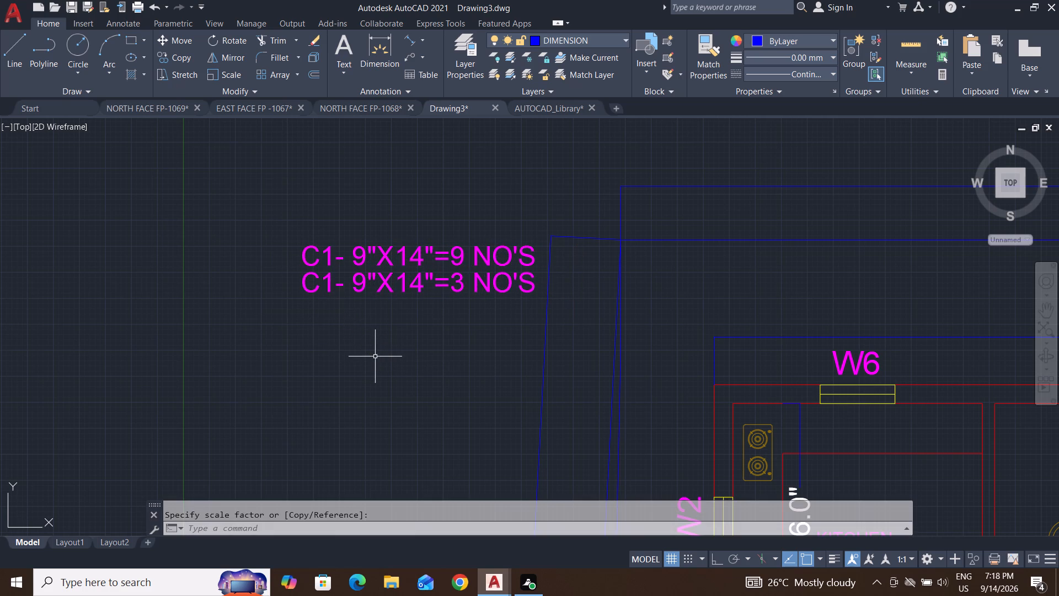
key("space")
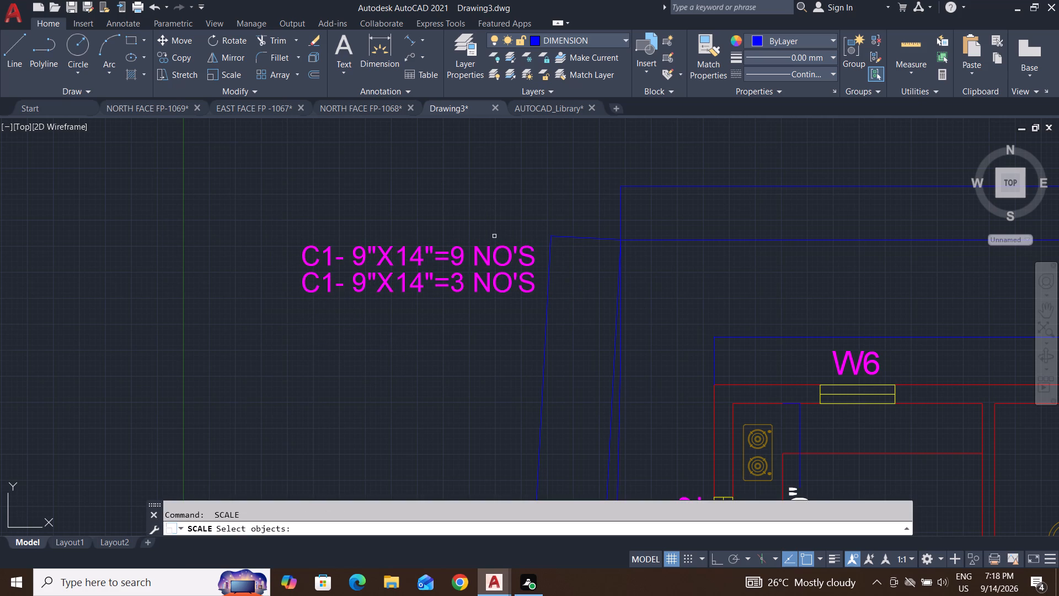
key("Escape")
key("Escape")
key("Escape")
Move the two C1 column notes a short distance down and left, clear of the plan's outer dimension lines.
left_click(537, 232)
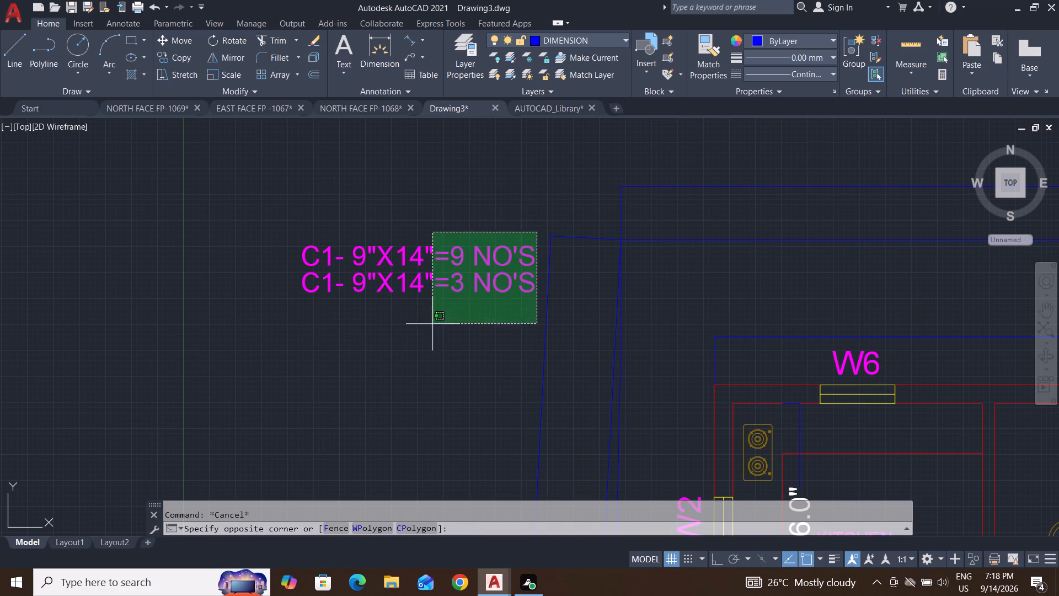
left_click(289, 340)
key("m")
key("Return")
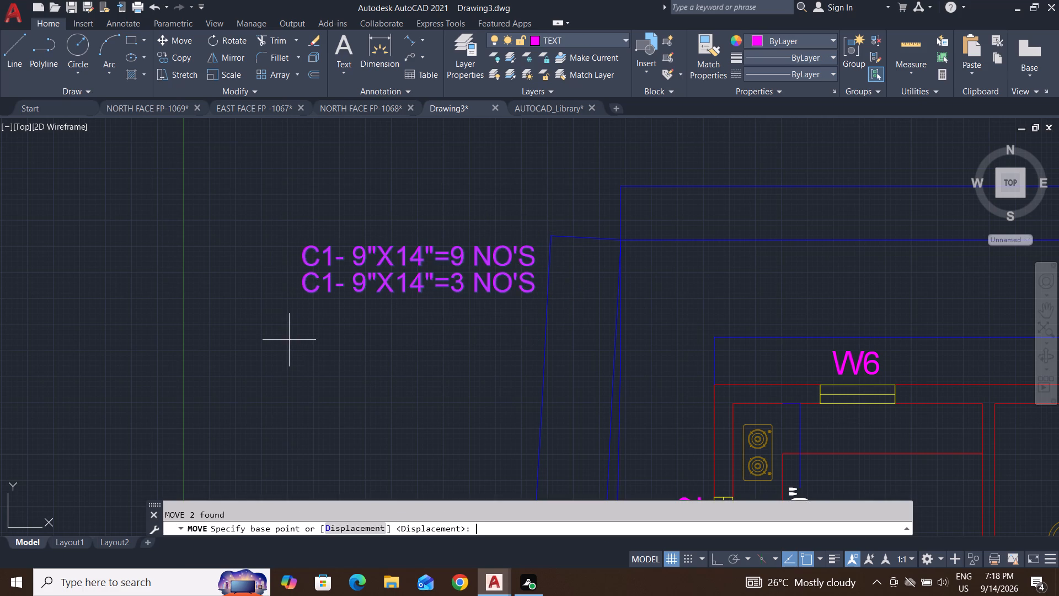
left_click(472, 286)
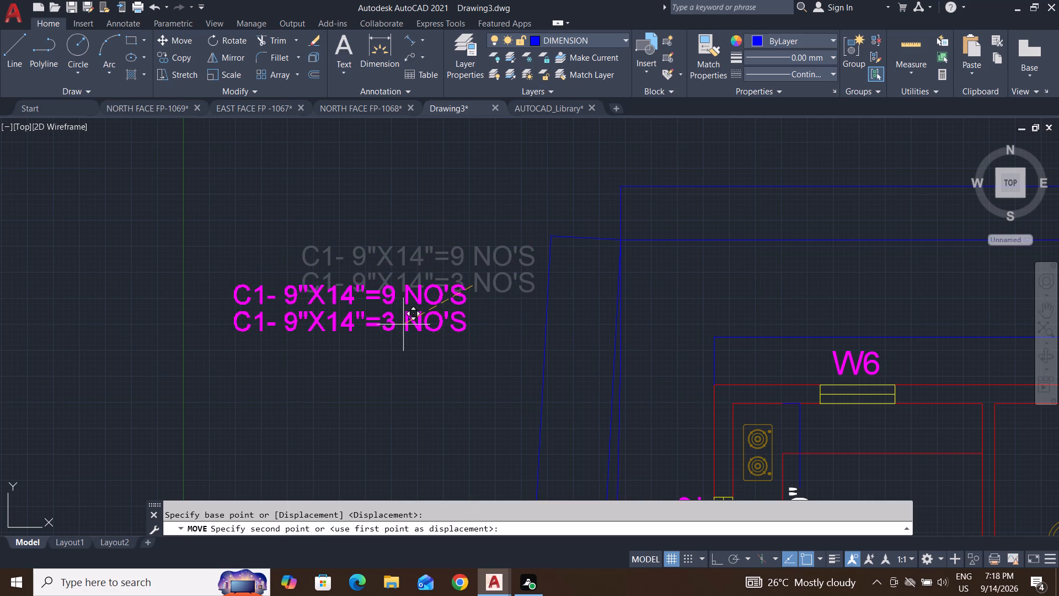
left_click(407, 324)
Edit the lower column note to read C1- 9"X18"=3 NO'S.
scroll(445, 422, "down", 3)
middle_click_drag(445, 422, 508, 350)
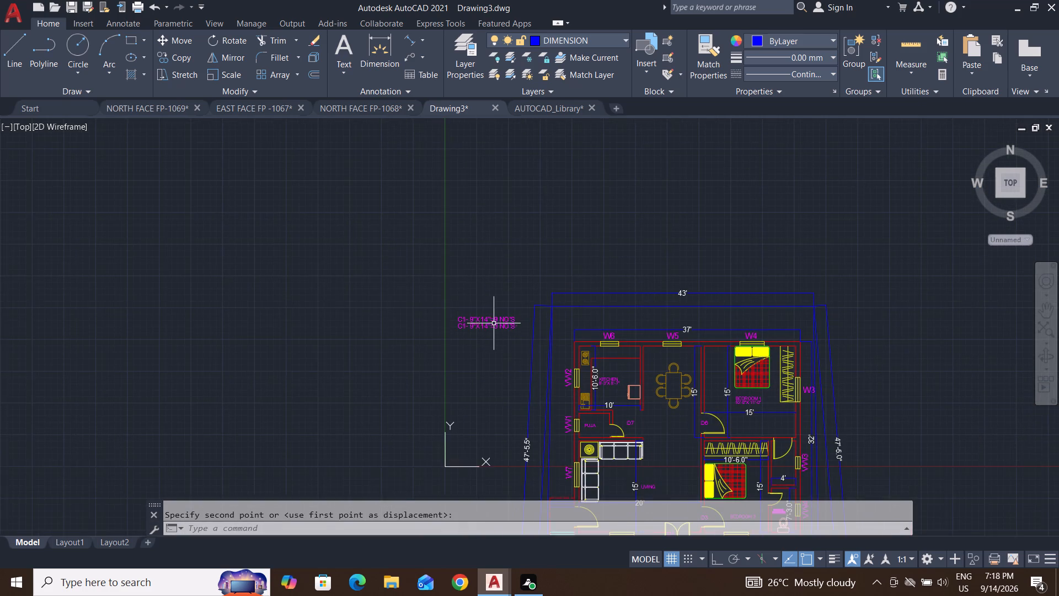
scroll(493, 322, "up", 2)
middle_click_drag(504, 354, 534, 327)
key("Escape")
key("Escape")
key("Escape")
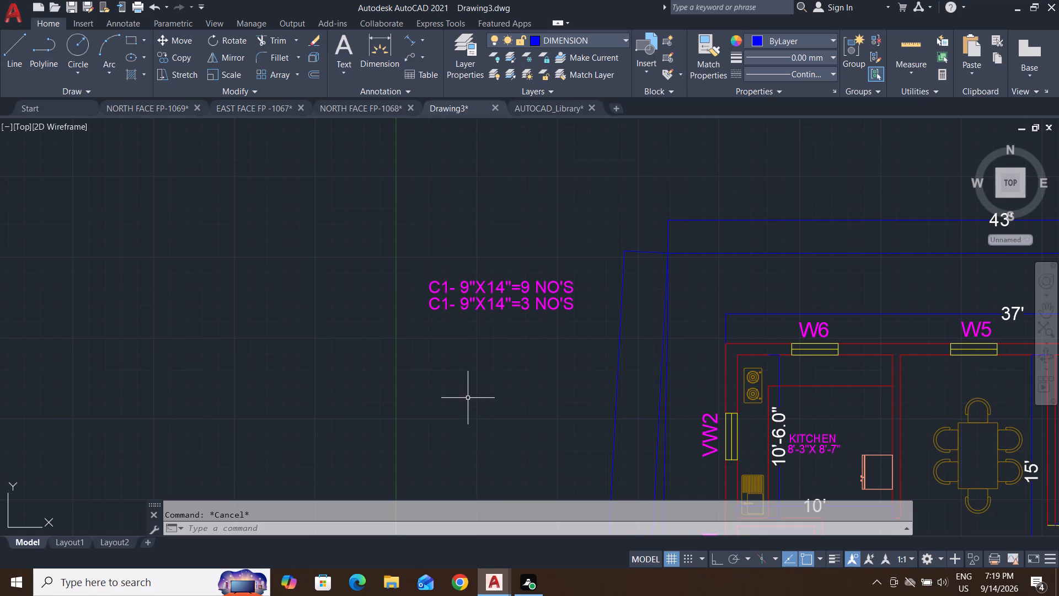
double_click(501, 301)
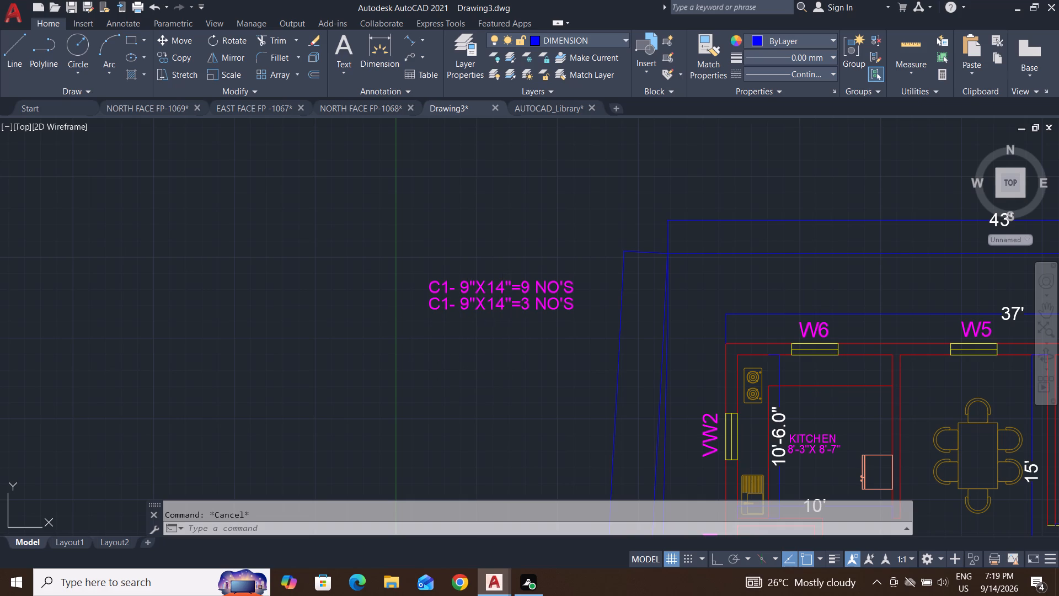
left_click(502, 306)
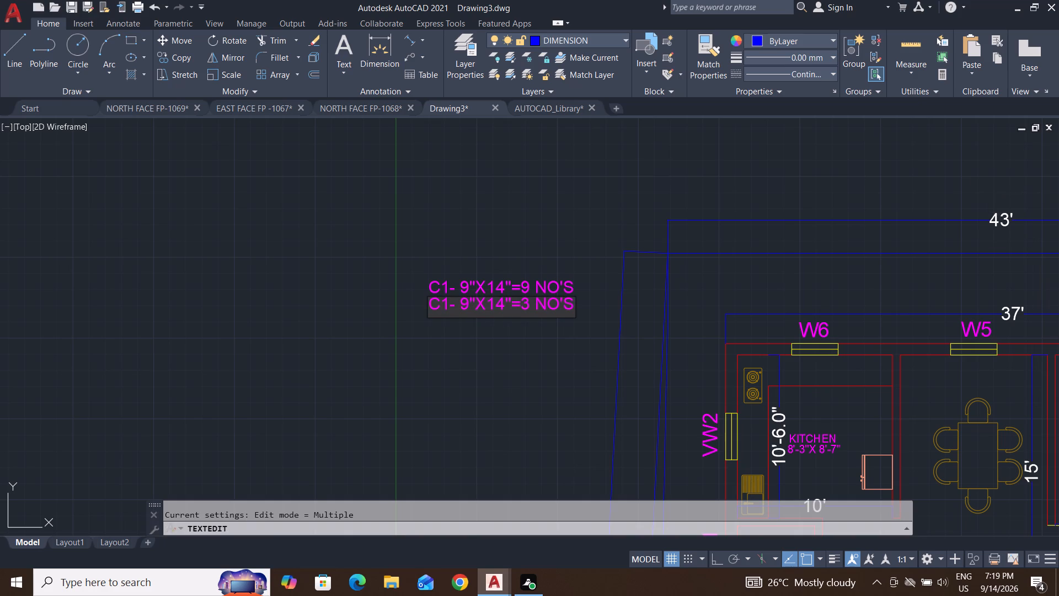
key("BackSpace")
key("8")
left_click(520, 353)
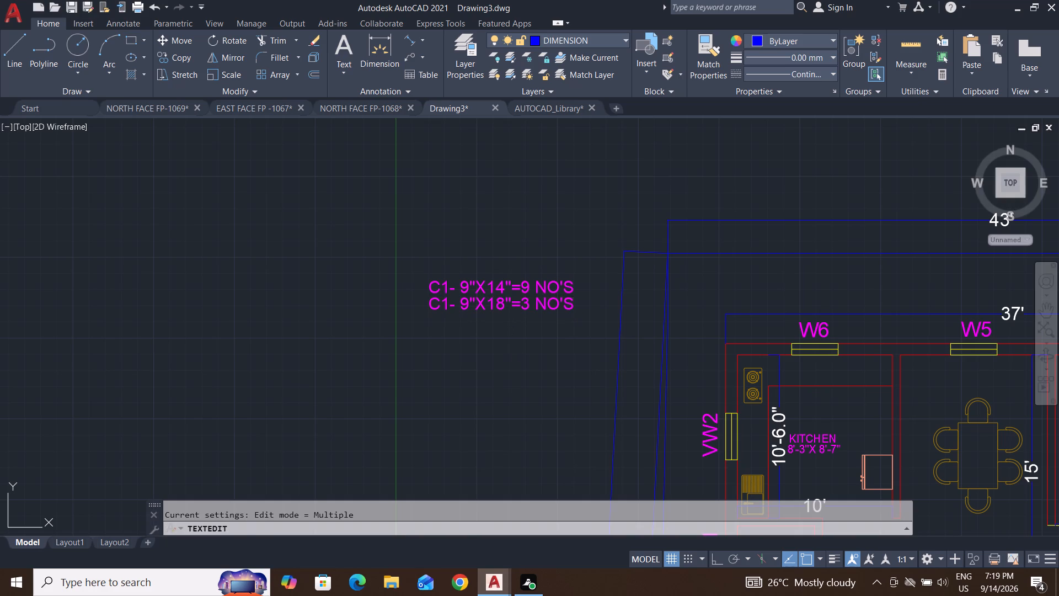
key("Return")
key("Escape")
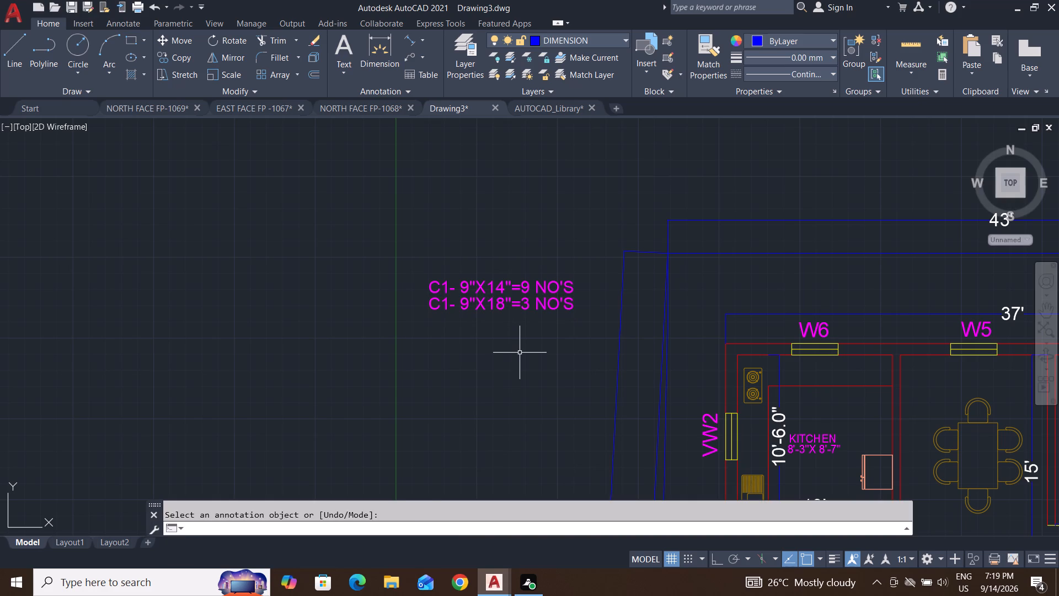
key("Escape")
key("Escape")
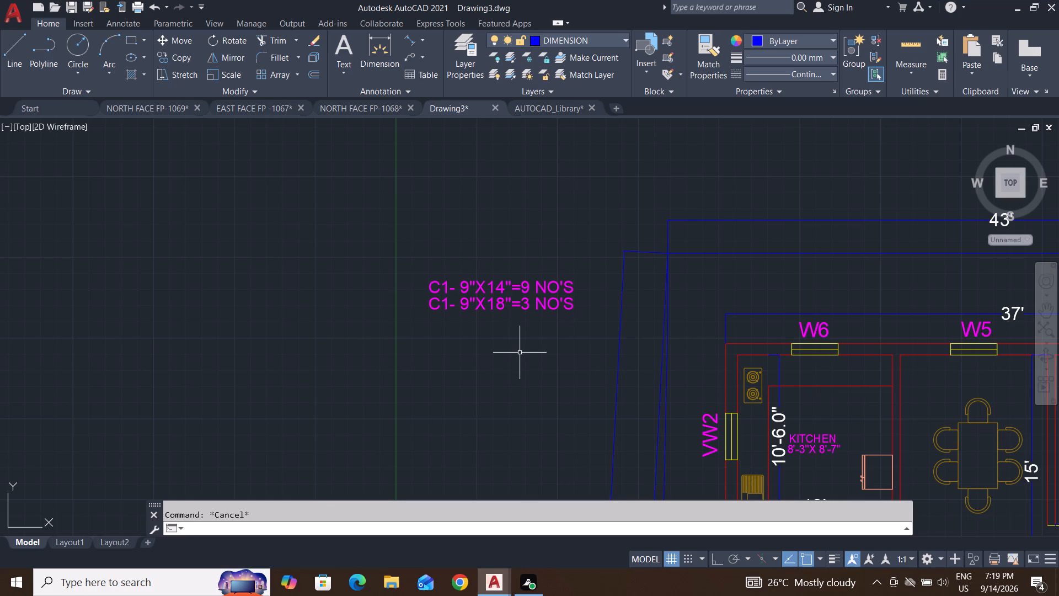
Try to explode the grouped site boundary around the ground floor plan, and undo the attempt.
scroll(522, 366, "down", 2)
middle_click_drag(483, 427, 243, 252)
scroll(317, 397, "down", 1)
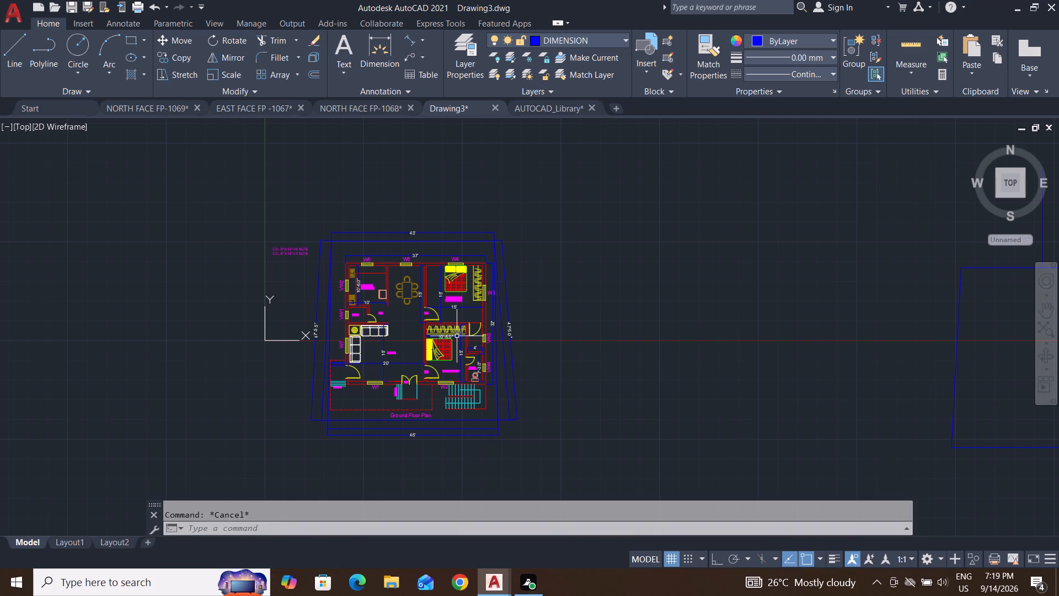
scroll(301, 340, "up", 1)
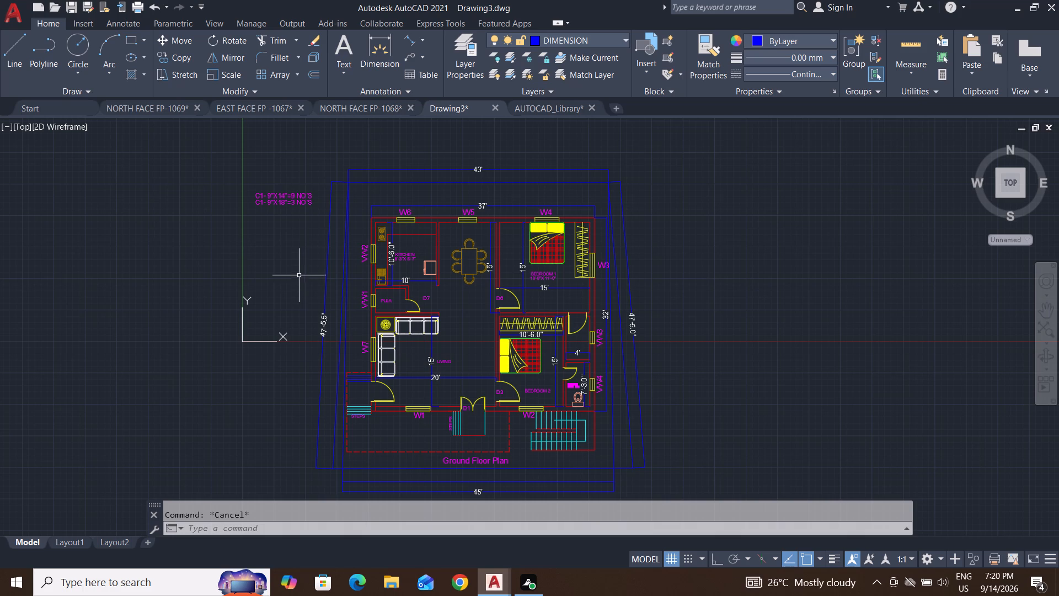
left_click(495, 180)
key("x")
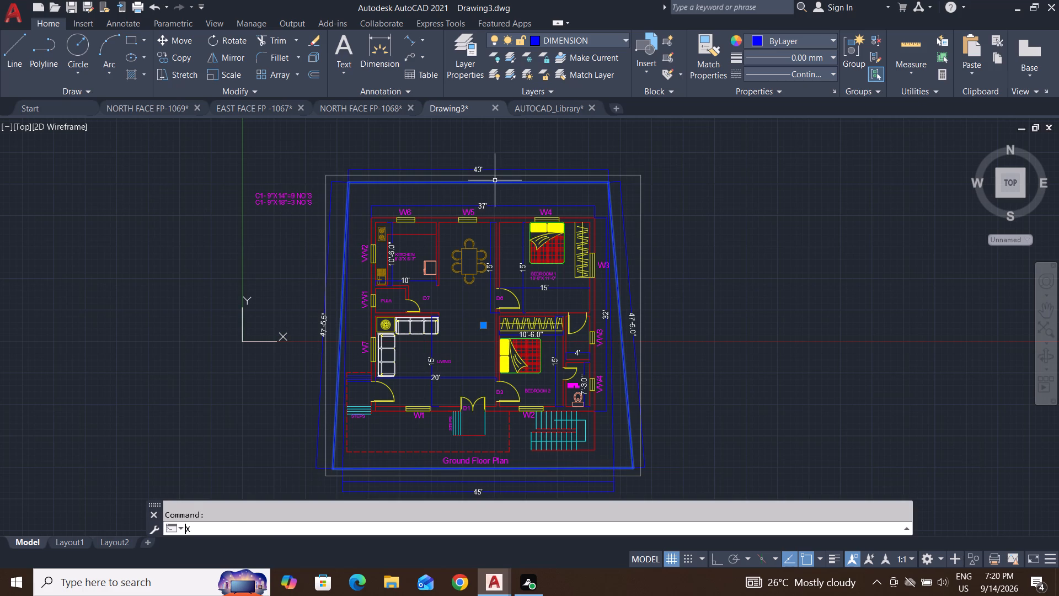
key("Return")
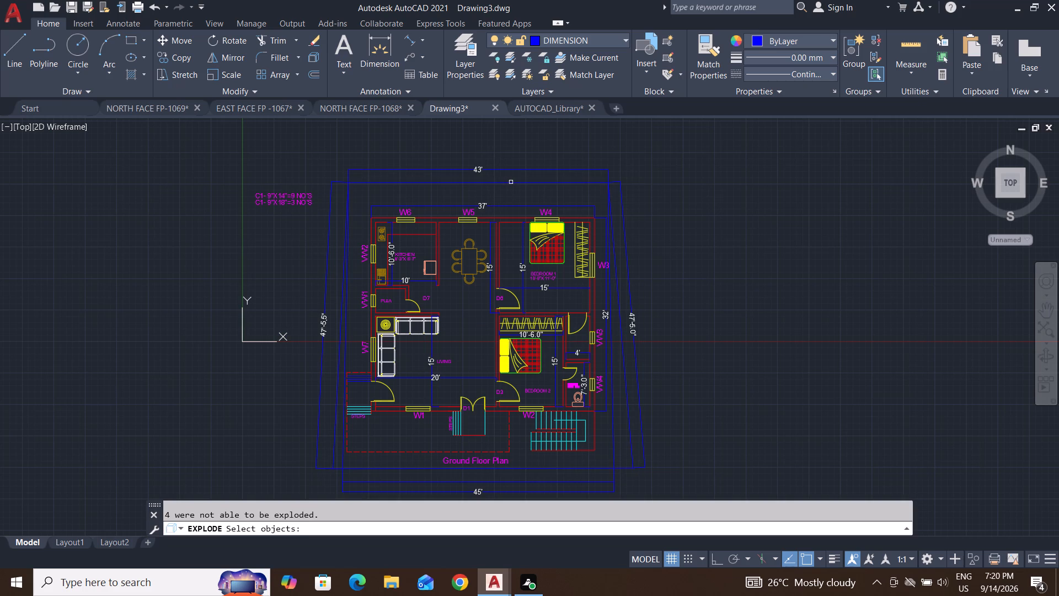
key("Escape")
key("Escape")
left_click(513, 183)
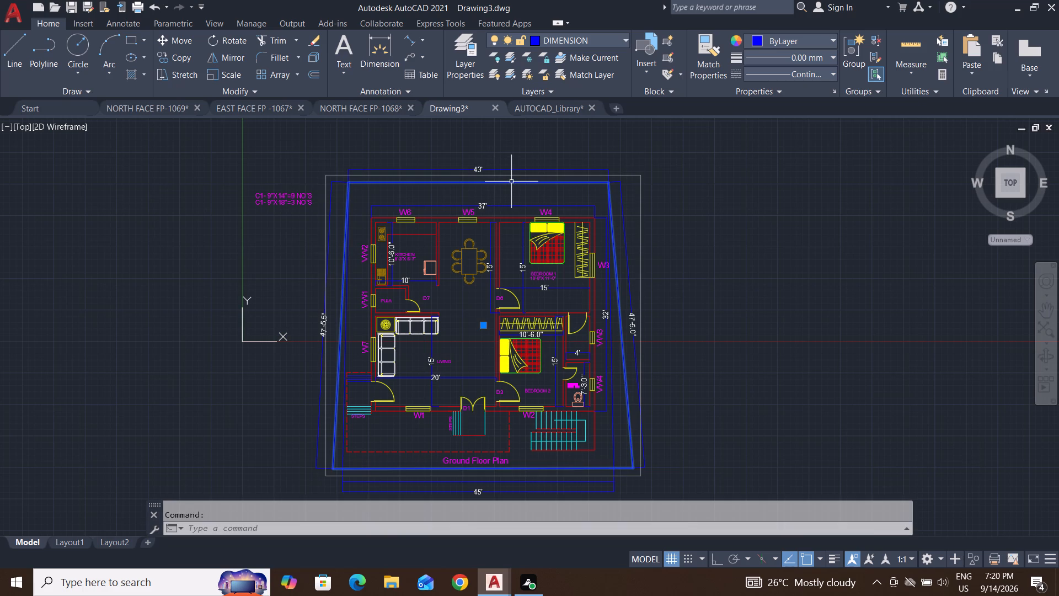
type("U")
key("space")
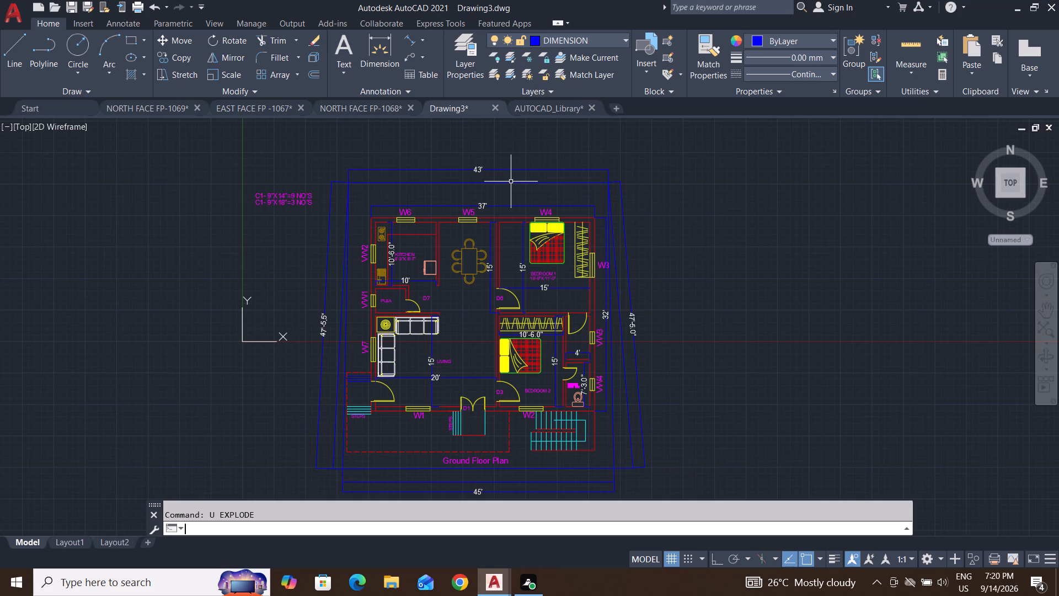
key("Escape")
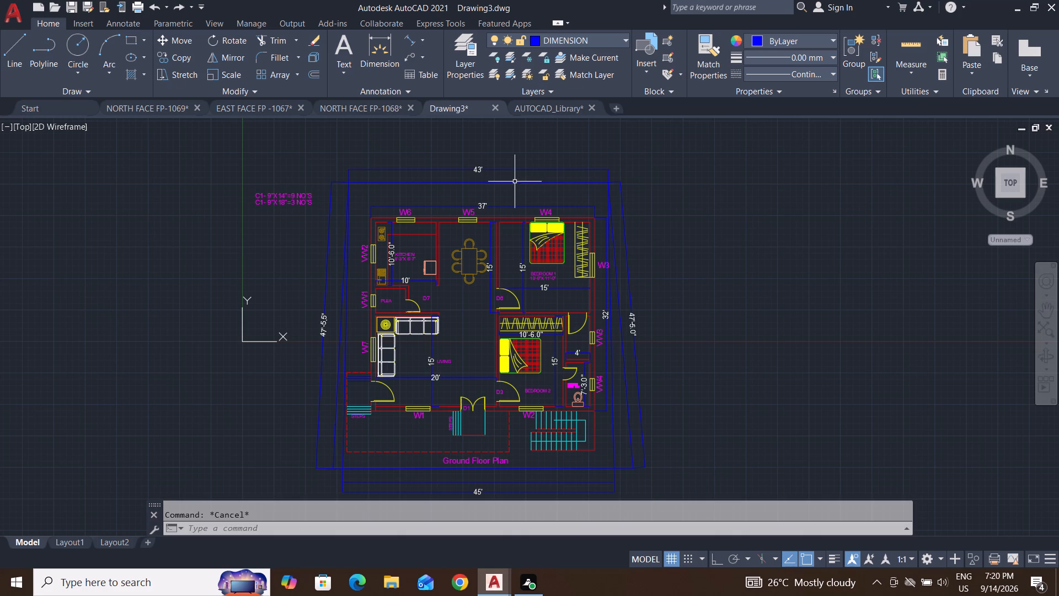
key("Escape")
Ungroup the site boundary lines around the ground floor plan.
left_click(520, 182)
type("UN")
type("GROUP")
key("Return")
key("Escape")
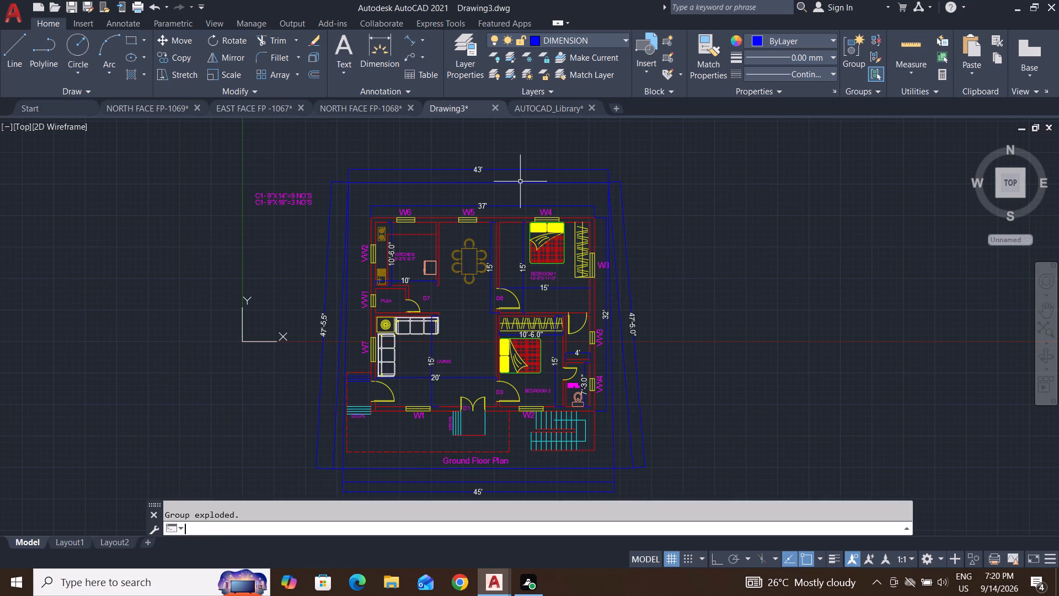
key("Escape")
Delete the upper, left and right site boundary lines and the separate line just above the 45' dimension, keeping the dimensions.
left_click(531, 182)
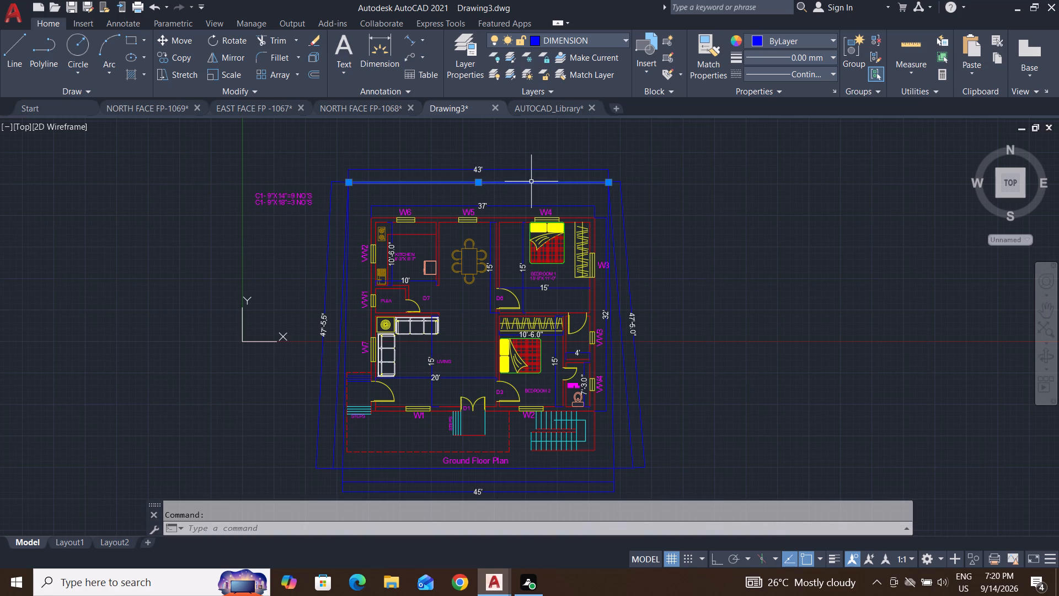
key("Delete")
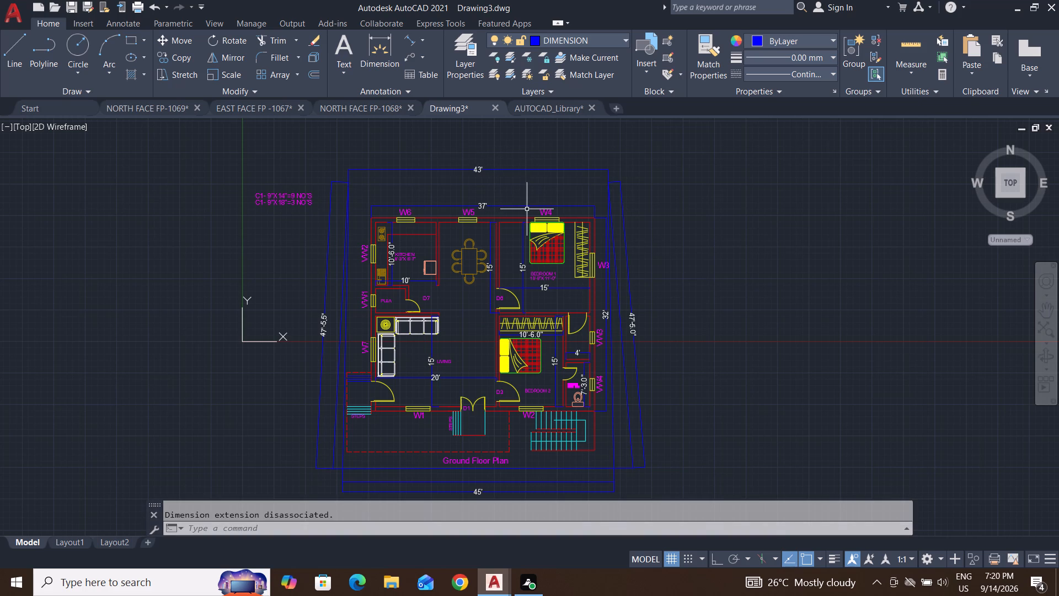
left_click(336, 435)
key("Delete")
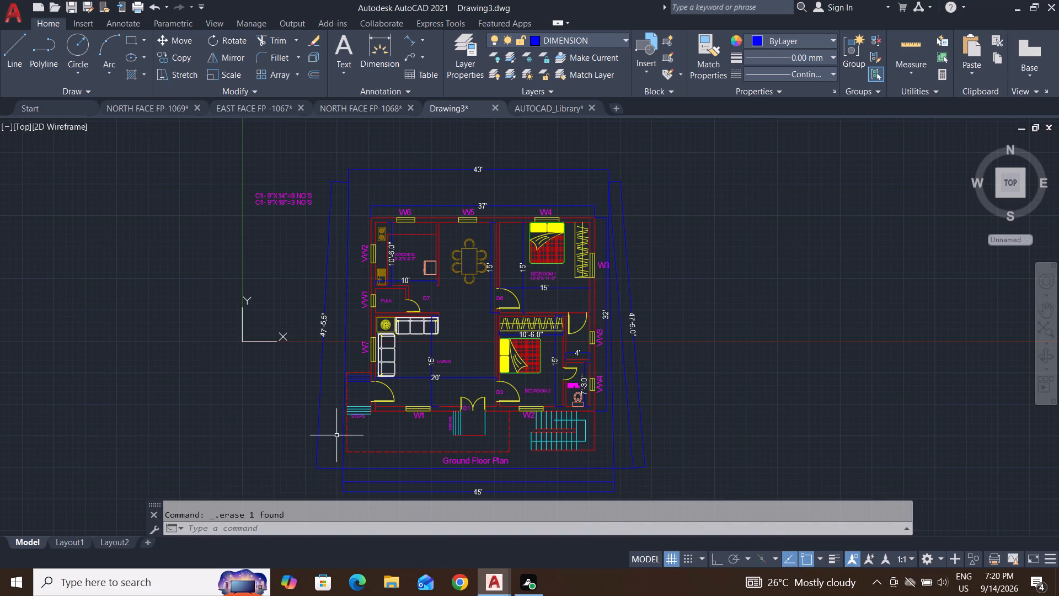
scroll(418, 478, "up", 1)
middle_click_drag(418, 478, 420, 412)
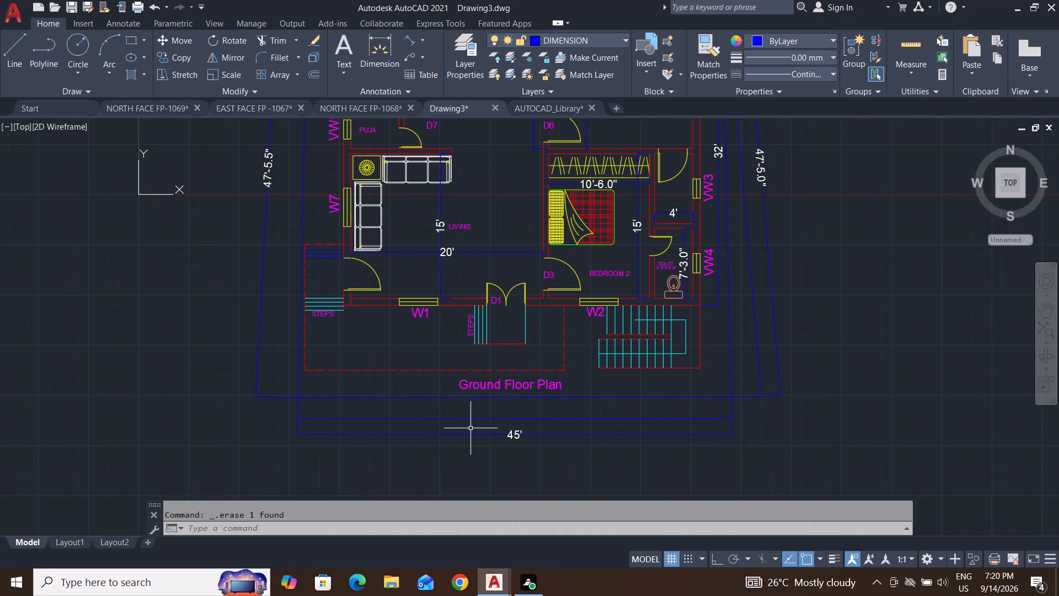
left_click(546, 420)
key("Delete")
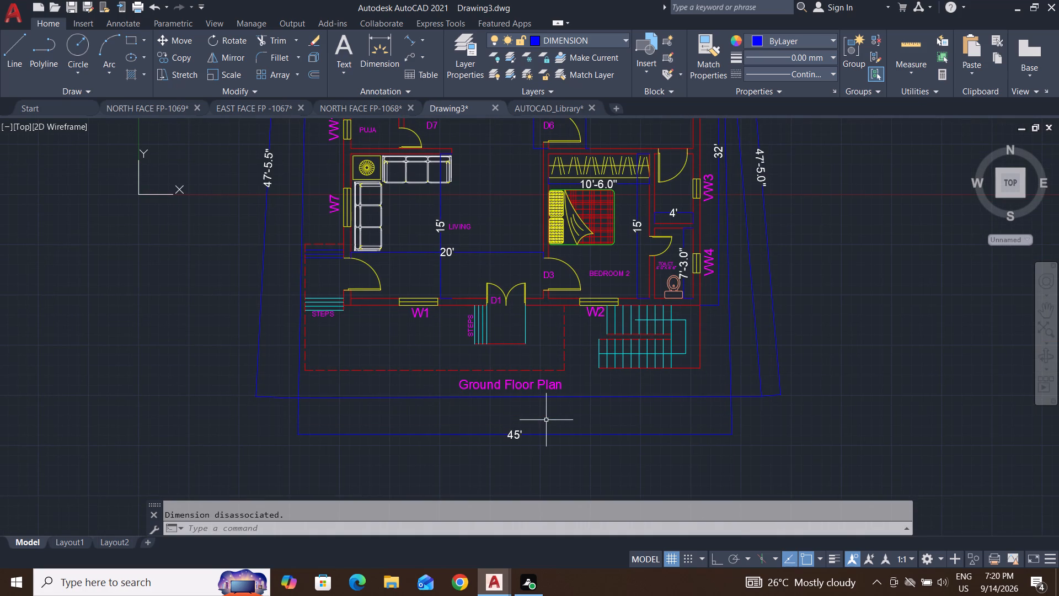
middle_click_drag(800, 395, 739, 447)
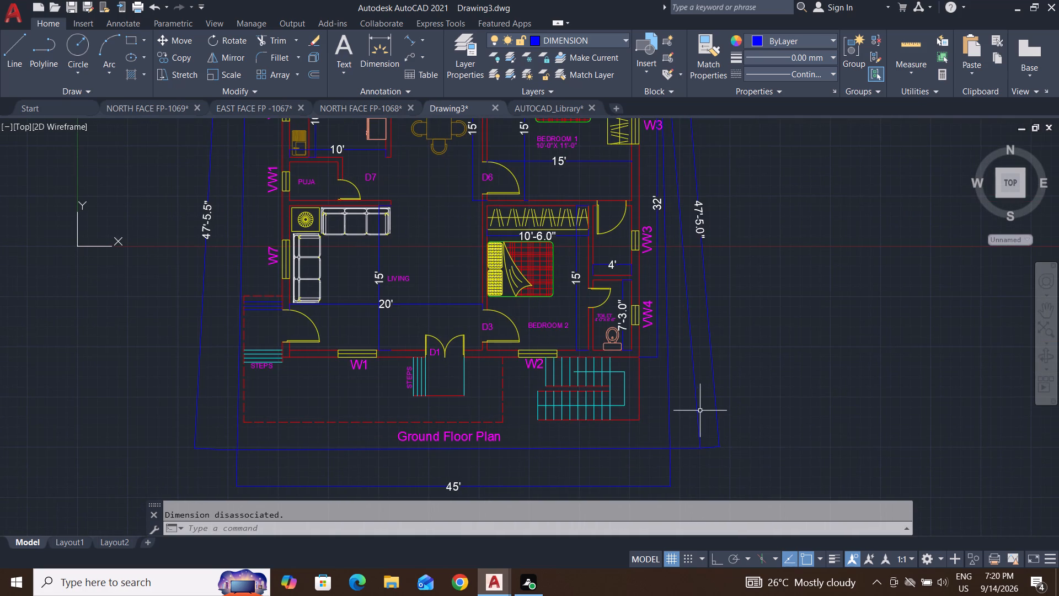
left_click(698, 409)
scroll(730, 443, "down", 2)
key("Delete")
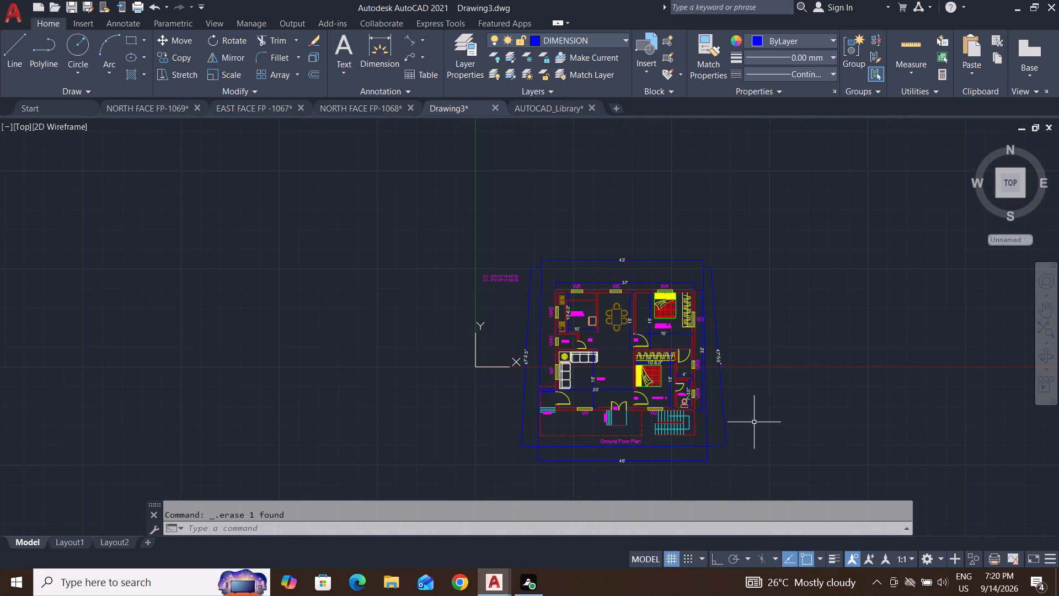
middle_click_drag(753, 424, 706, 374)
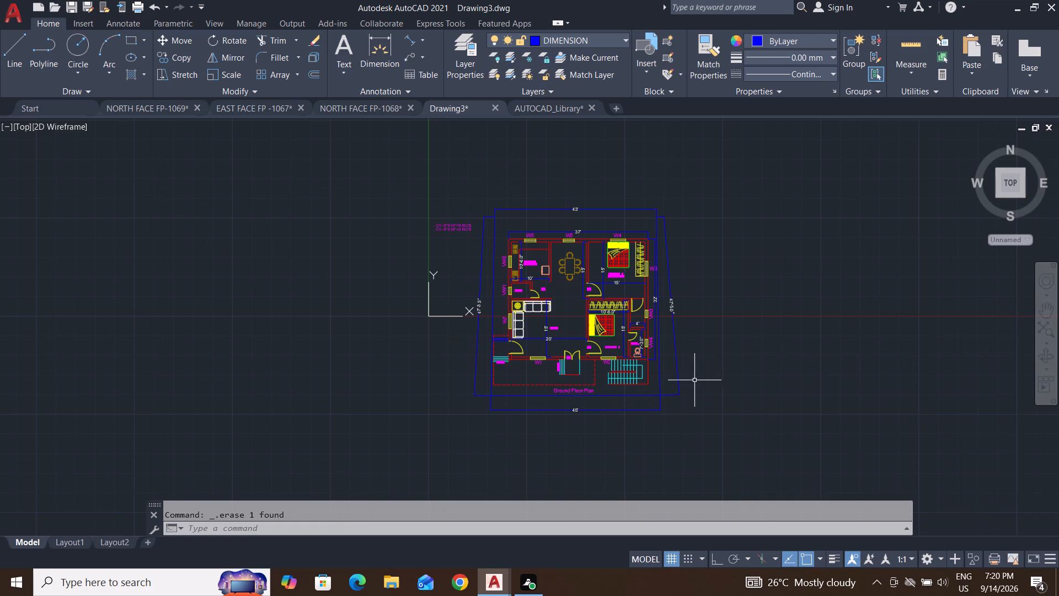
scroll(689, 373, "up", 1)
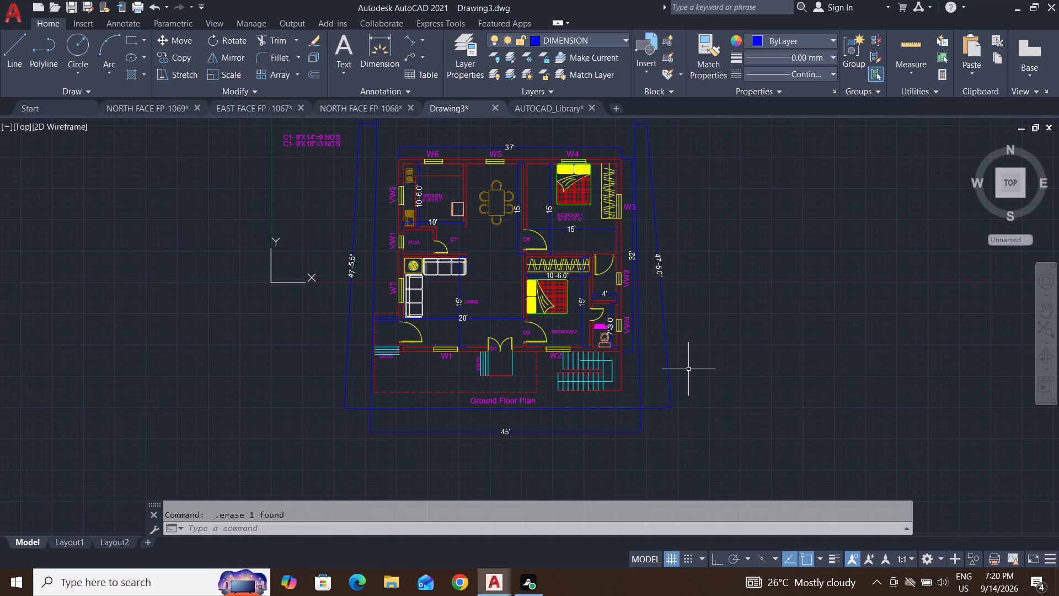
Undo the recent deletions of the site boundary lines and the separate line above the 45' dimension.
scroll(687, 370, "down", 1)
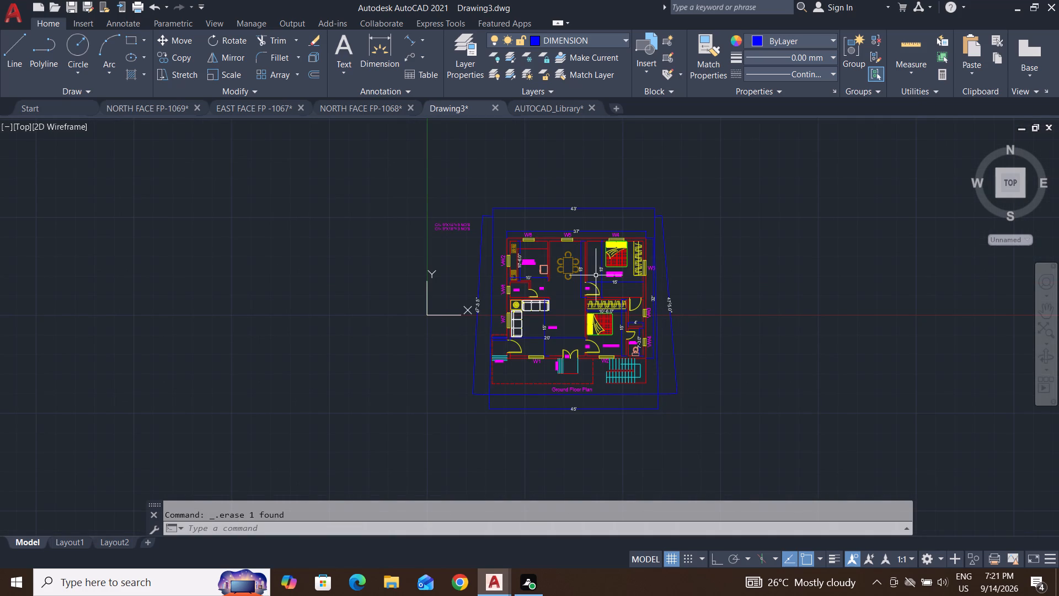
key("ctrl+z")
key("ctrl+z")
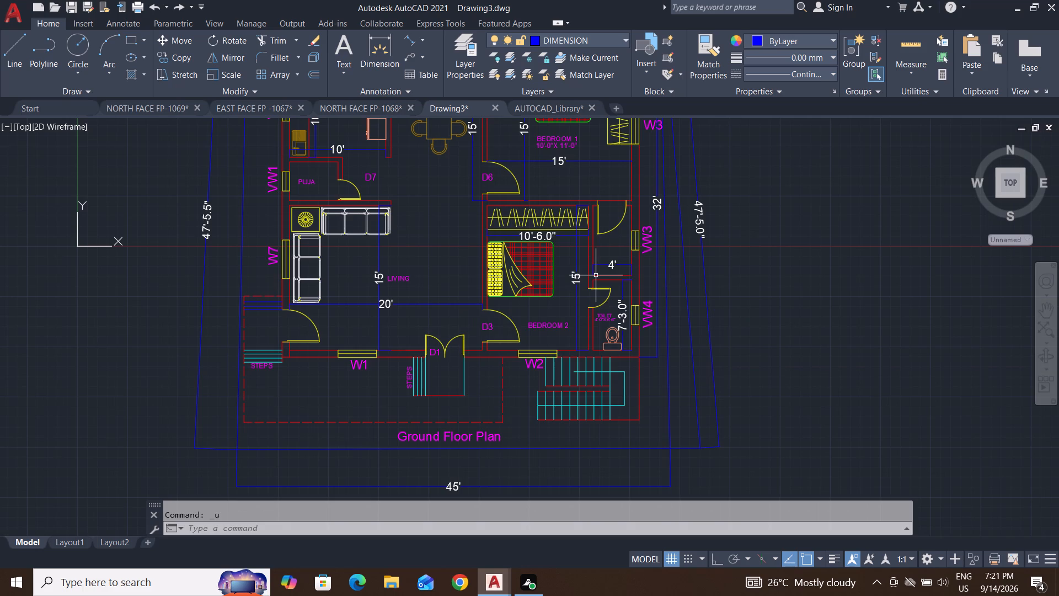
key("ctrl+z")
scroll(584, 340, "down", 3)
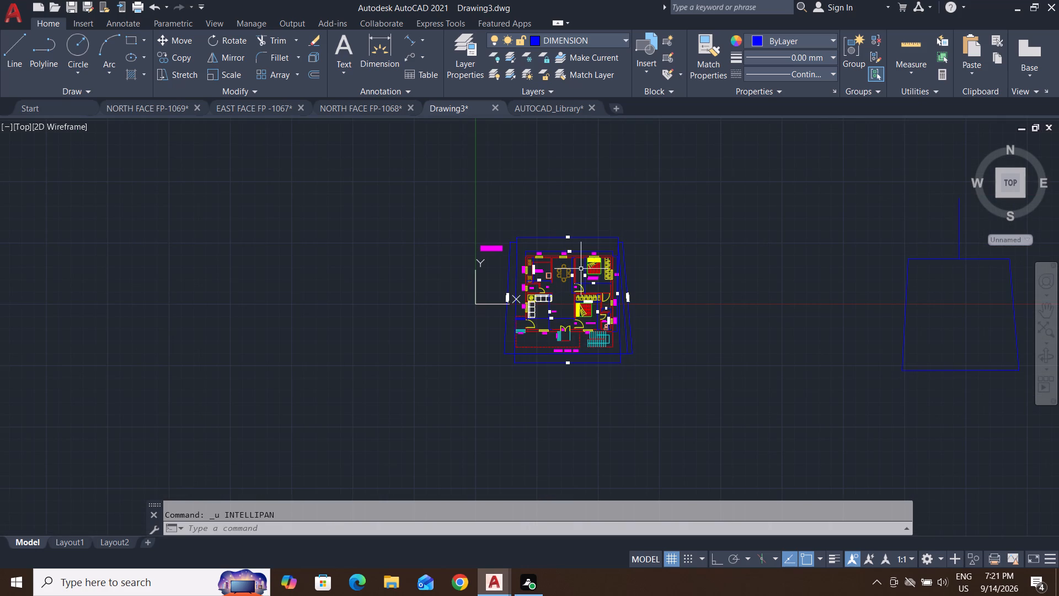
key("ctrl+z")
key("ctrl+z")
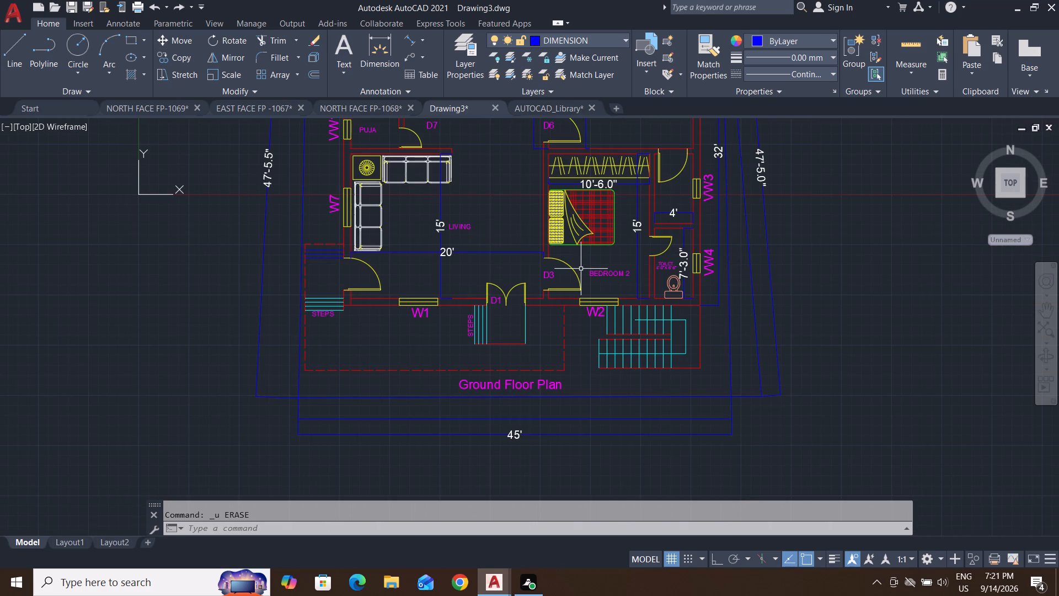
scroll(581, 270, "down", 2)
middle_click_drag(577, 191, 574, 248)
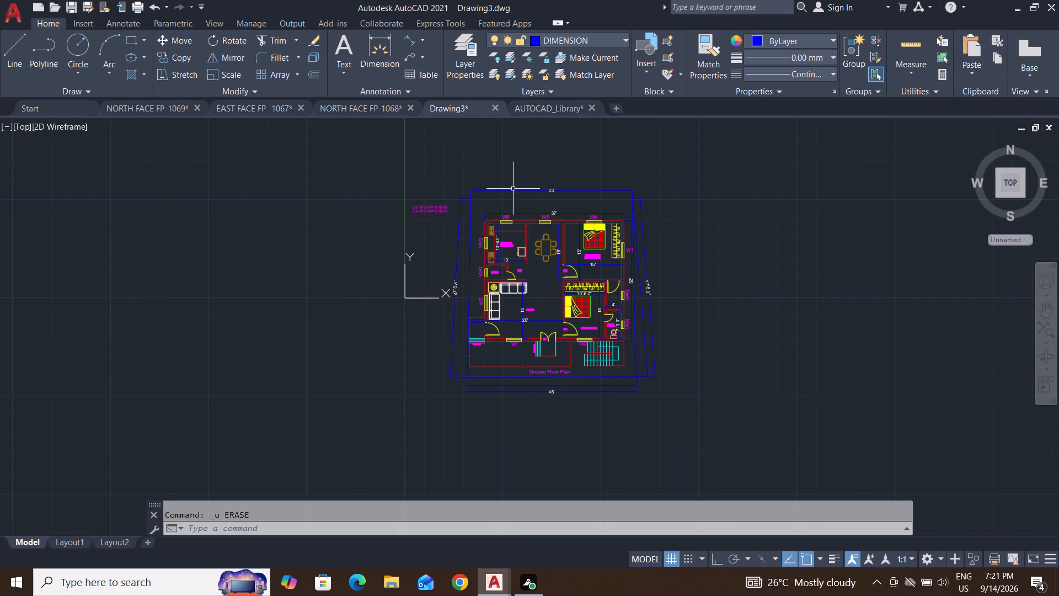
scroll(480, 198, "up", 2)
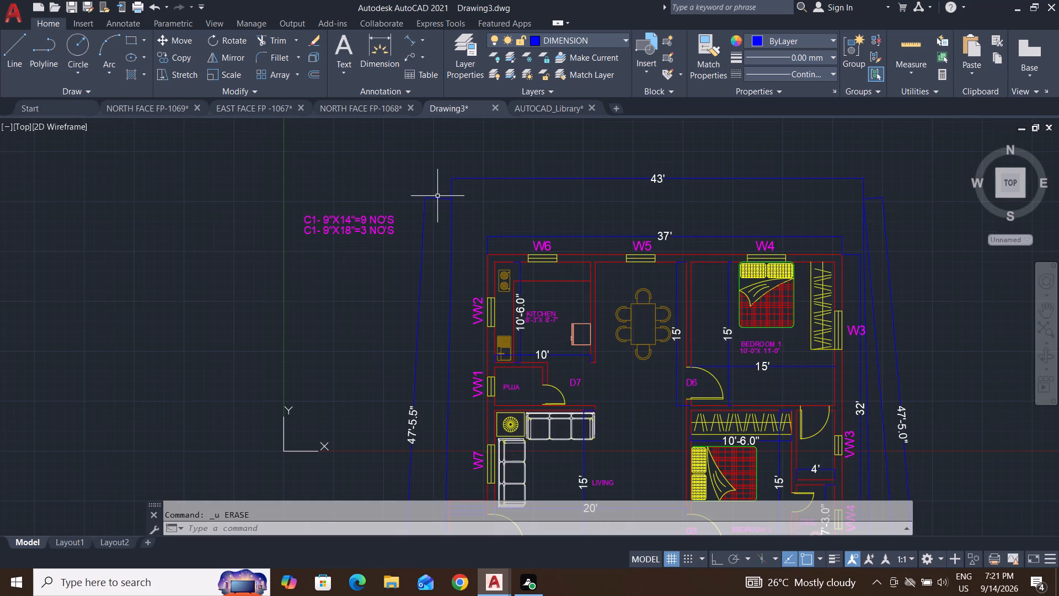
key("ctrl+z")
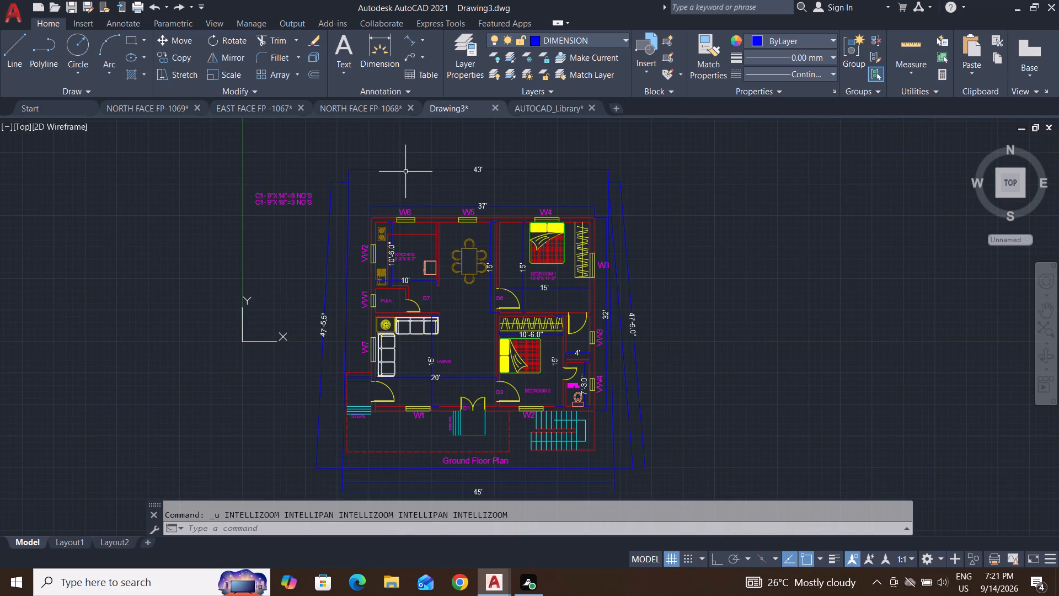
key("ctrl+z")
key("ctrl+z")
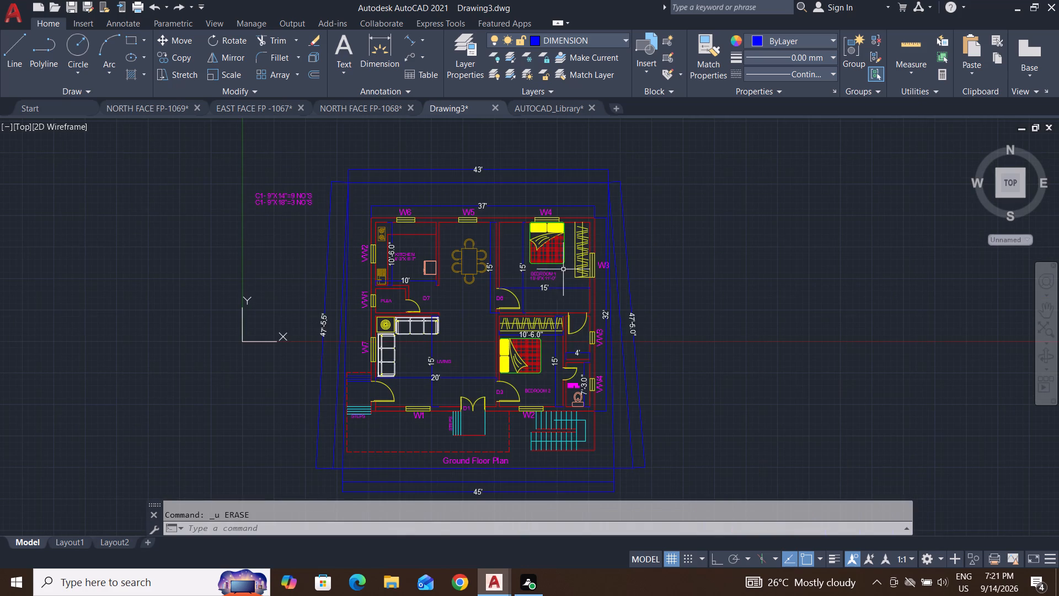
middle_click_drag(600, 278, 600, 236)
middle_click_drag(409, 390, 423, 347)
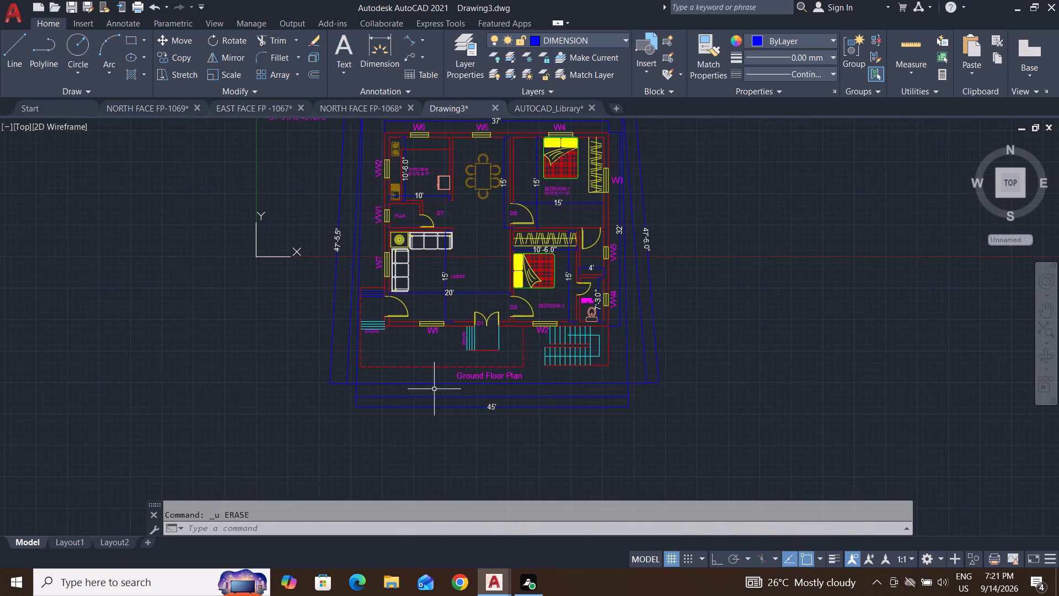
Delete the separate line just above the 45' dimension and the slanted right and left site boundary lines, keeping the dimensions.
left_click(451, 398)
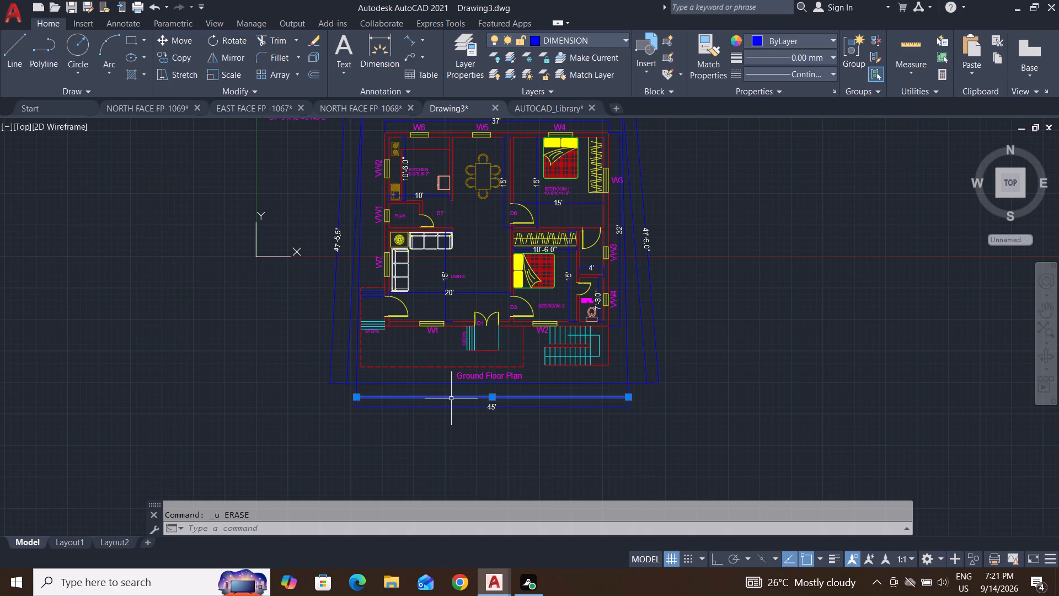
key("Delete")
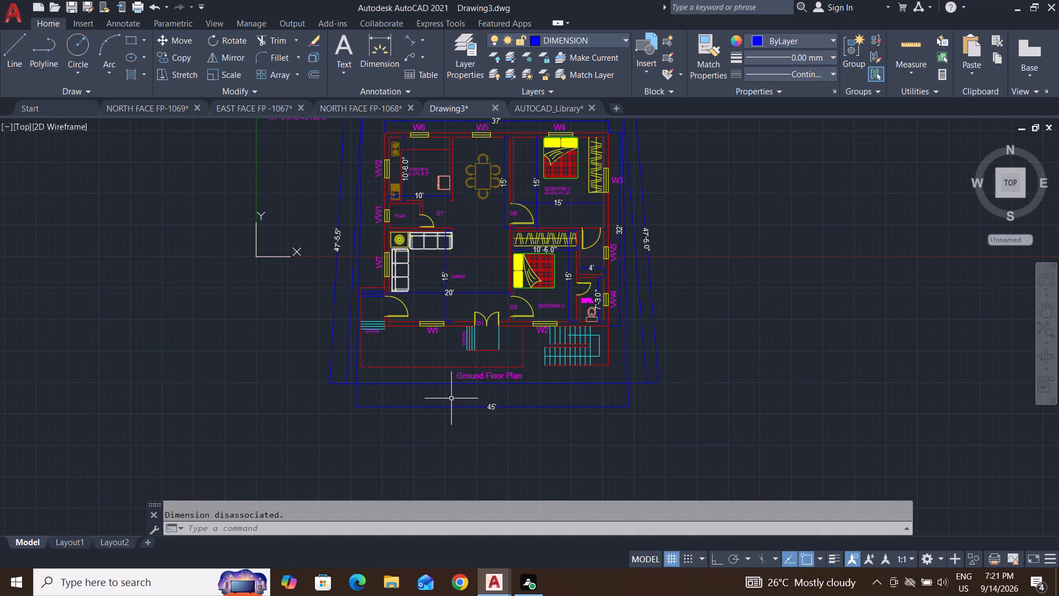
middle_click_drag(644, 418, 634, 477)
left_click(634, 418)
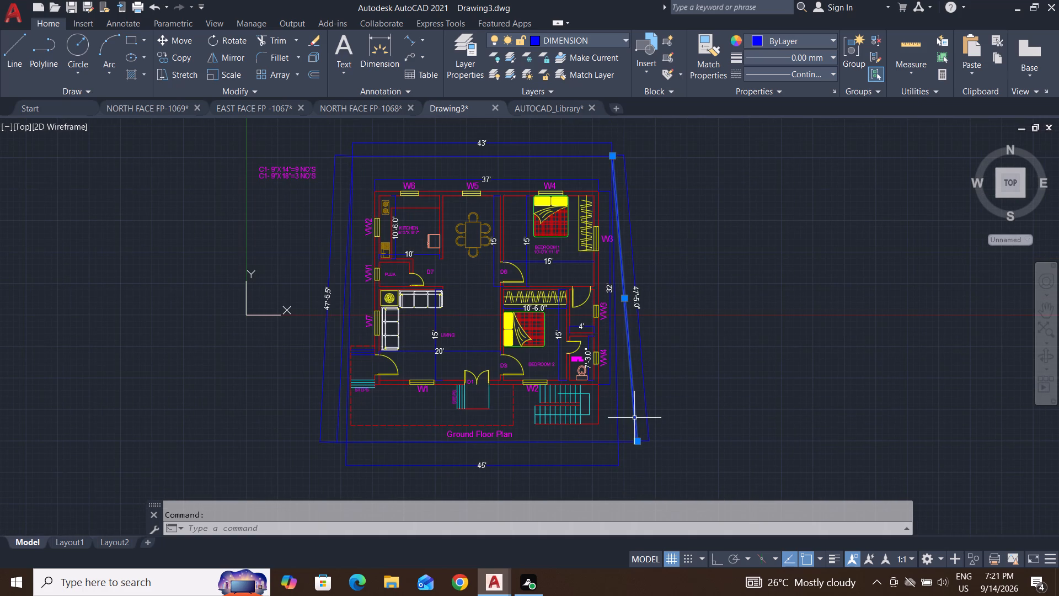
key("Delete")
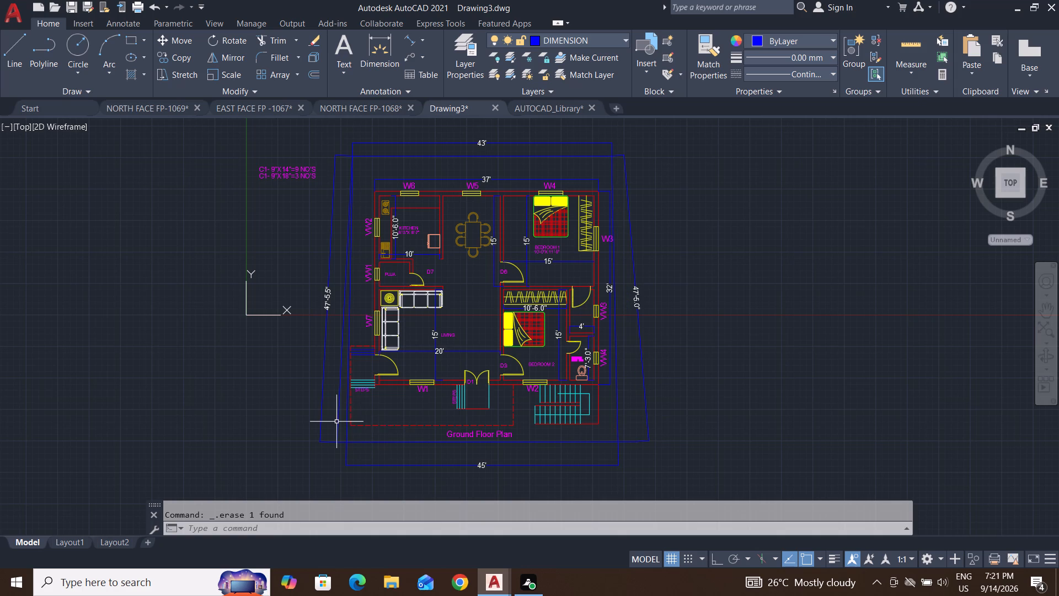
left_click(336, 422)
key("Delete")
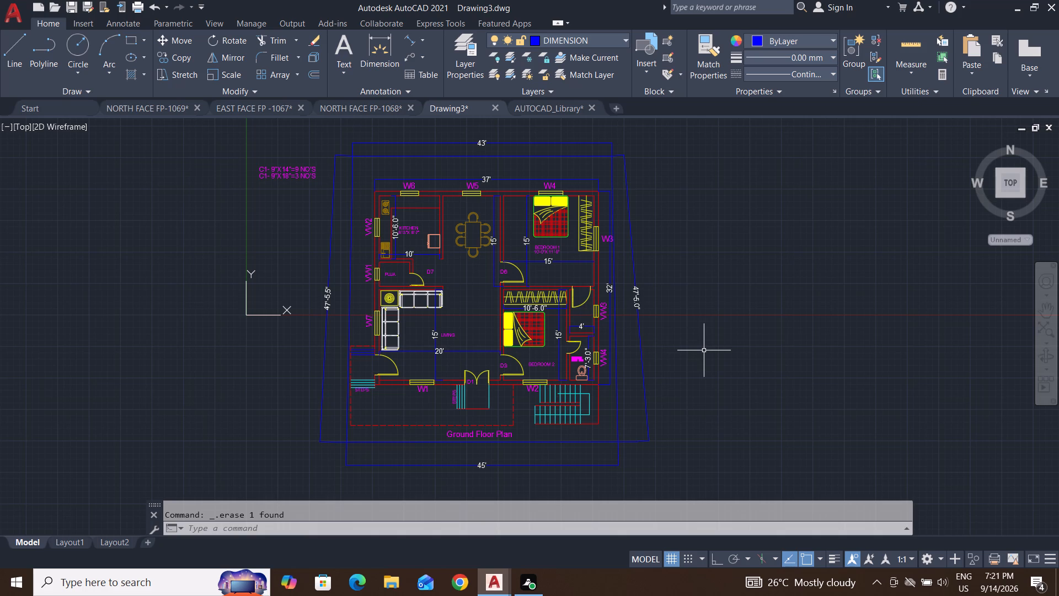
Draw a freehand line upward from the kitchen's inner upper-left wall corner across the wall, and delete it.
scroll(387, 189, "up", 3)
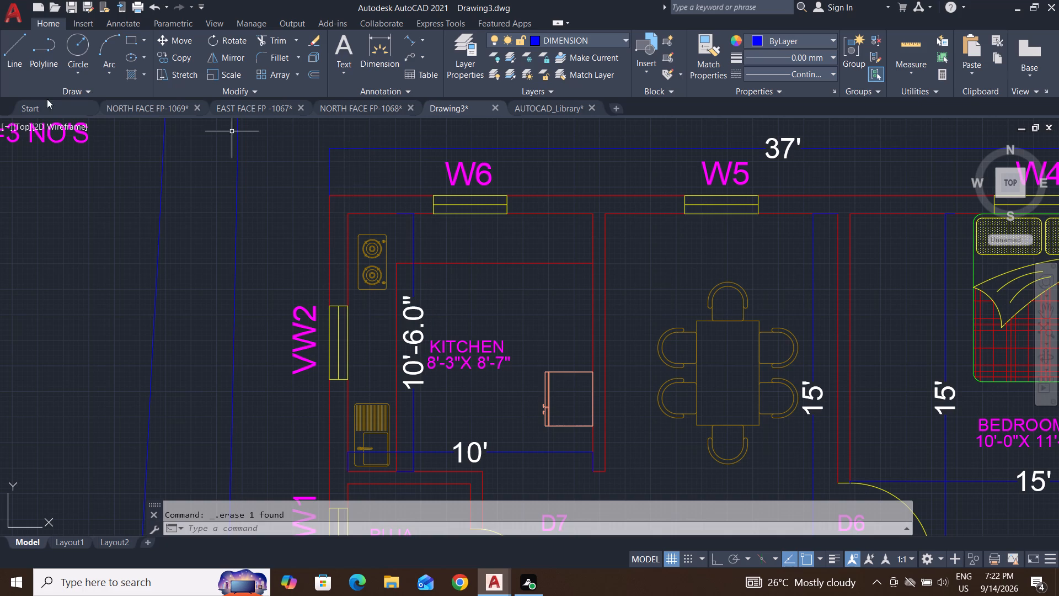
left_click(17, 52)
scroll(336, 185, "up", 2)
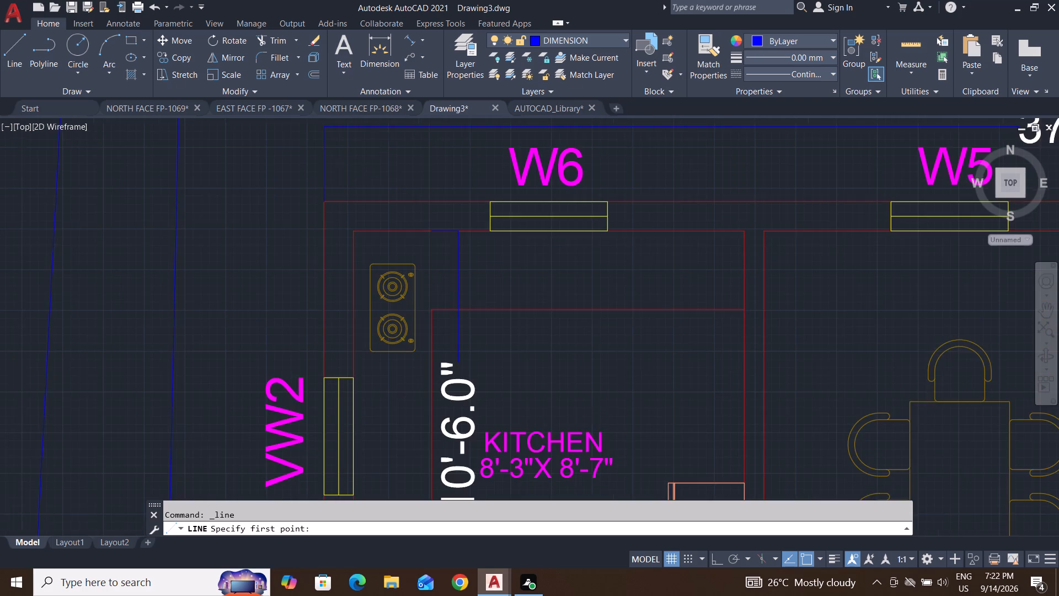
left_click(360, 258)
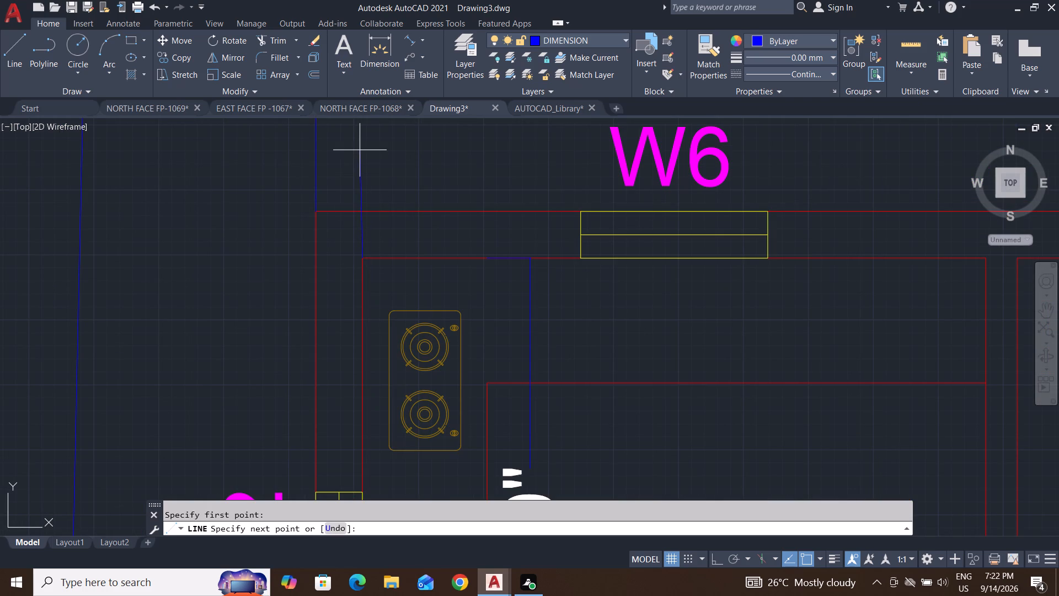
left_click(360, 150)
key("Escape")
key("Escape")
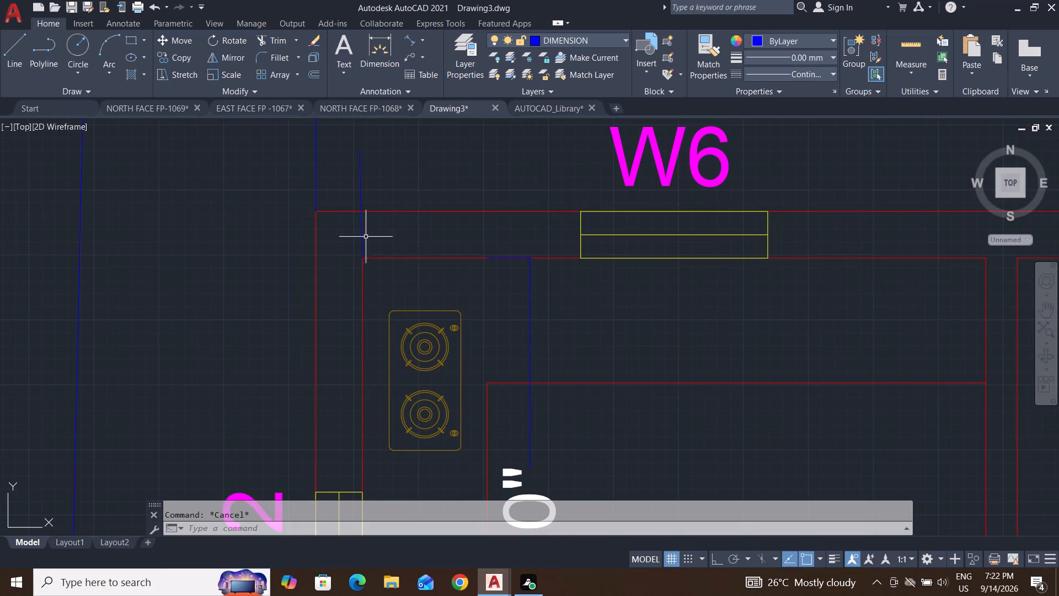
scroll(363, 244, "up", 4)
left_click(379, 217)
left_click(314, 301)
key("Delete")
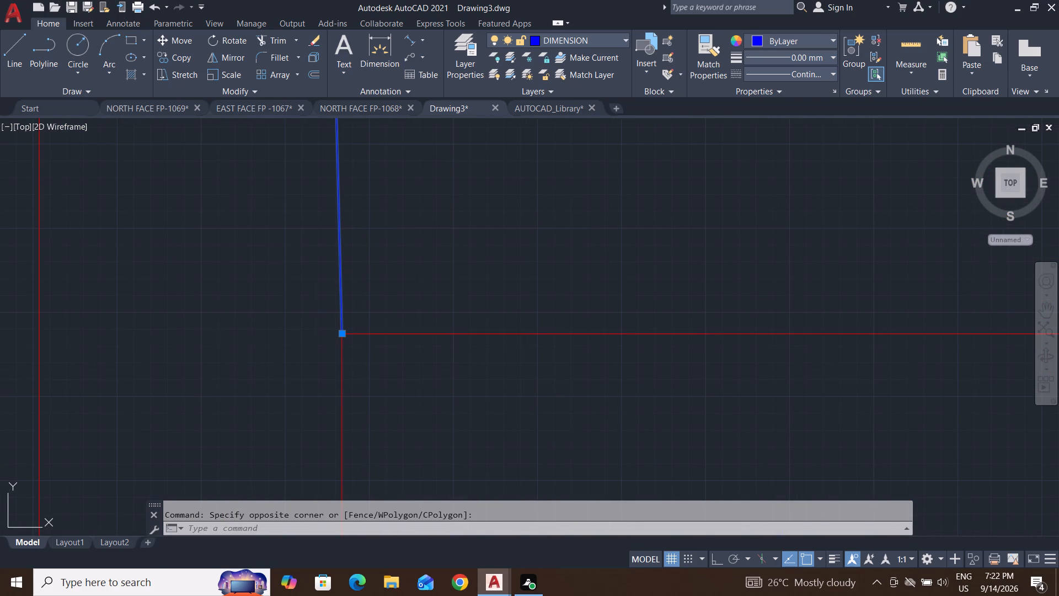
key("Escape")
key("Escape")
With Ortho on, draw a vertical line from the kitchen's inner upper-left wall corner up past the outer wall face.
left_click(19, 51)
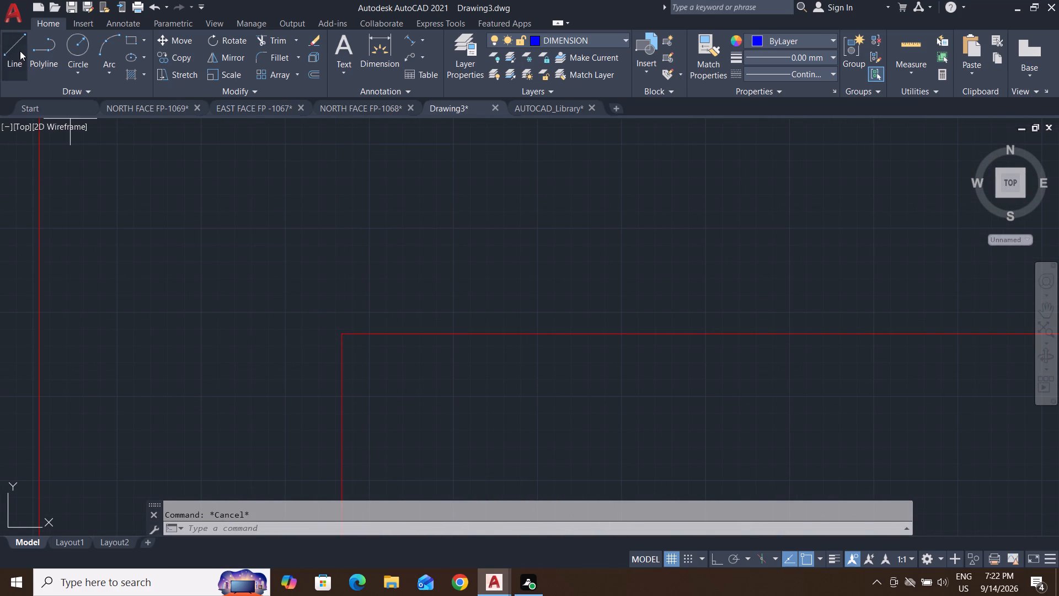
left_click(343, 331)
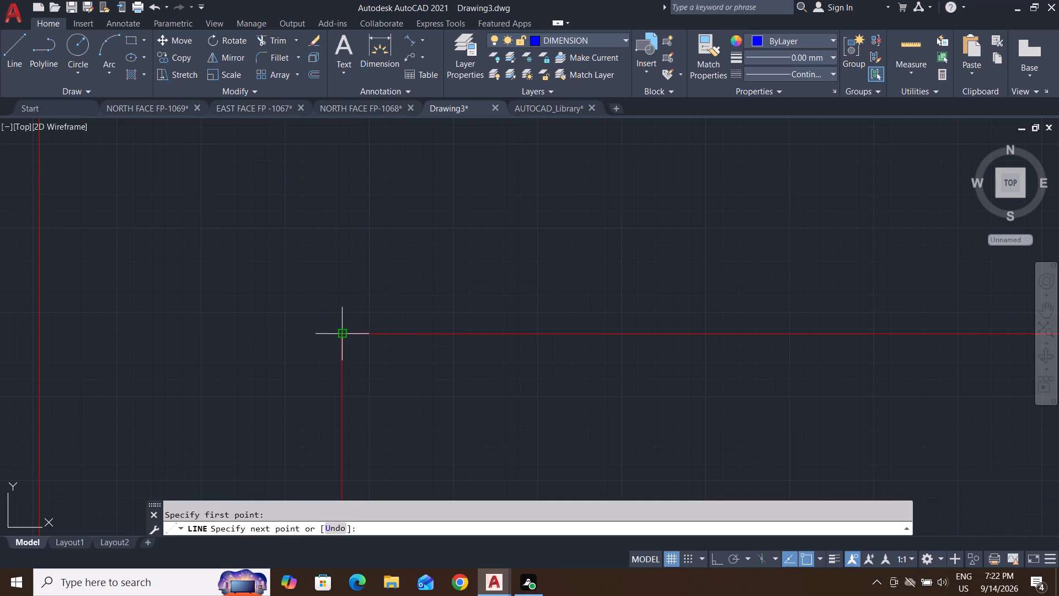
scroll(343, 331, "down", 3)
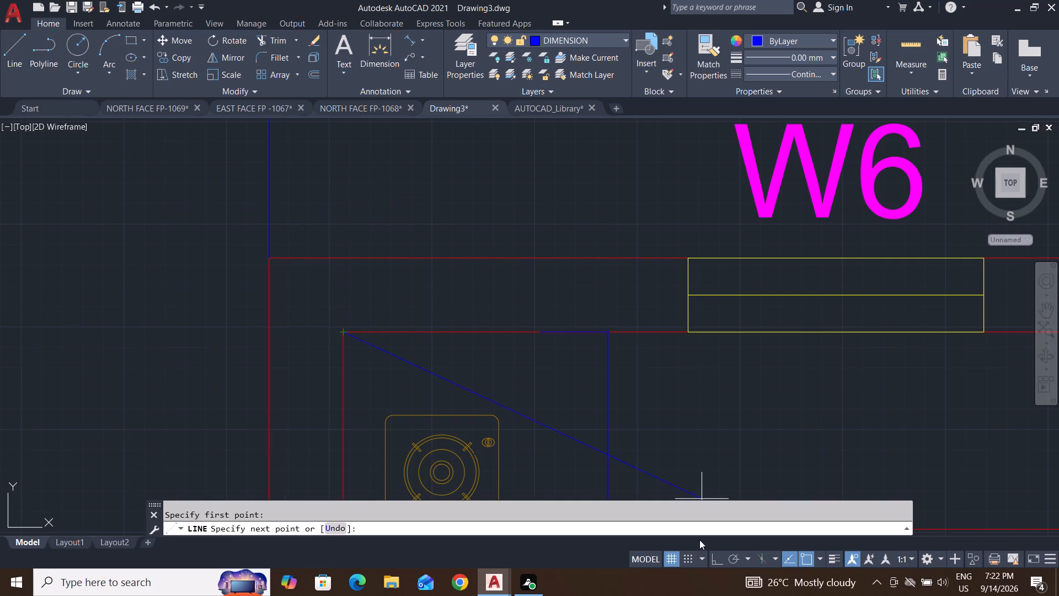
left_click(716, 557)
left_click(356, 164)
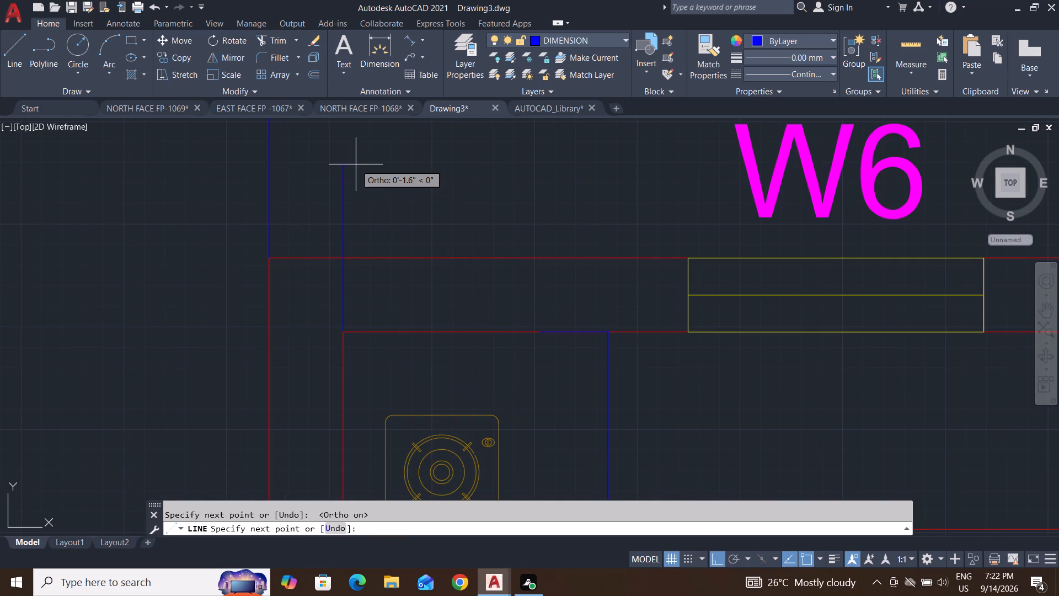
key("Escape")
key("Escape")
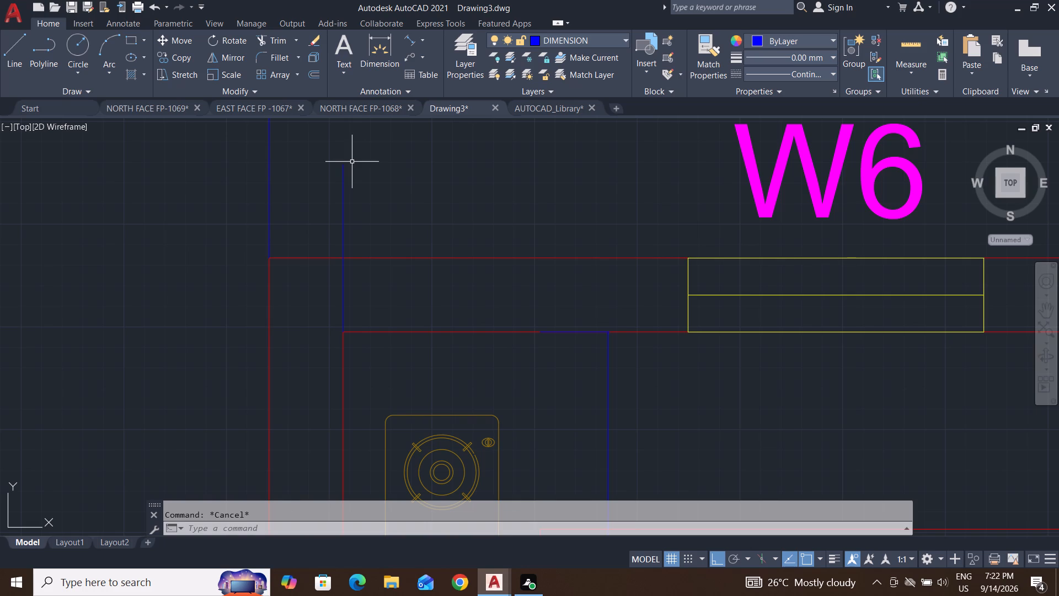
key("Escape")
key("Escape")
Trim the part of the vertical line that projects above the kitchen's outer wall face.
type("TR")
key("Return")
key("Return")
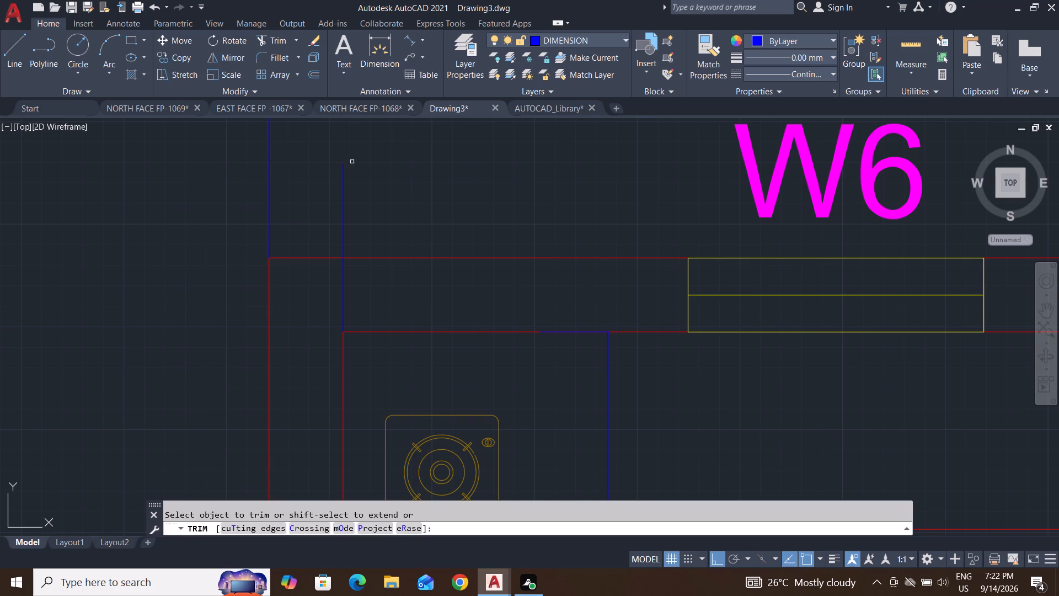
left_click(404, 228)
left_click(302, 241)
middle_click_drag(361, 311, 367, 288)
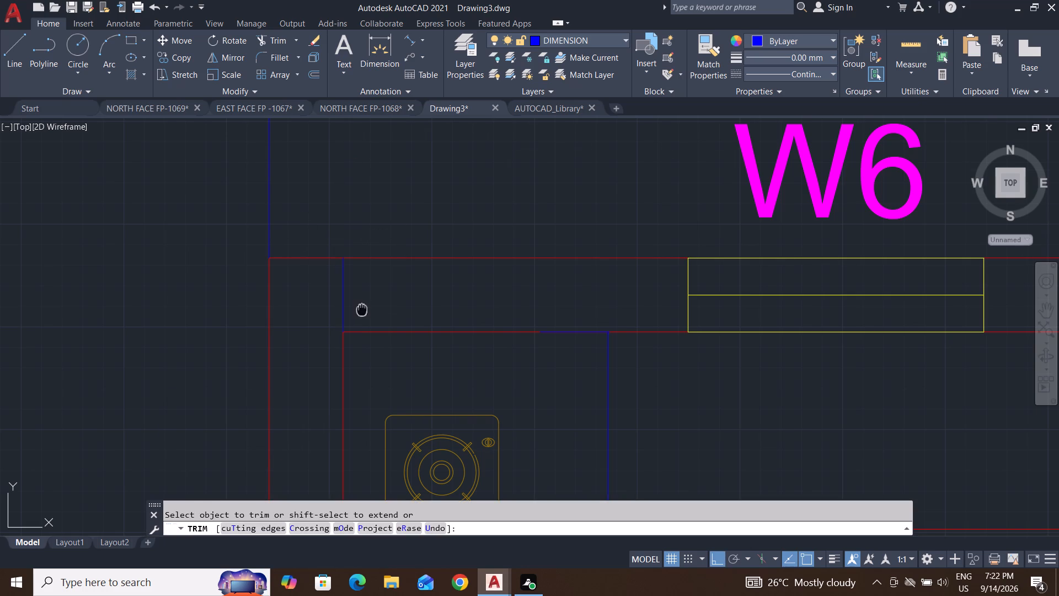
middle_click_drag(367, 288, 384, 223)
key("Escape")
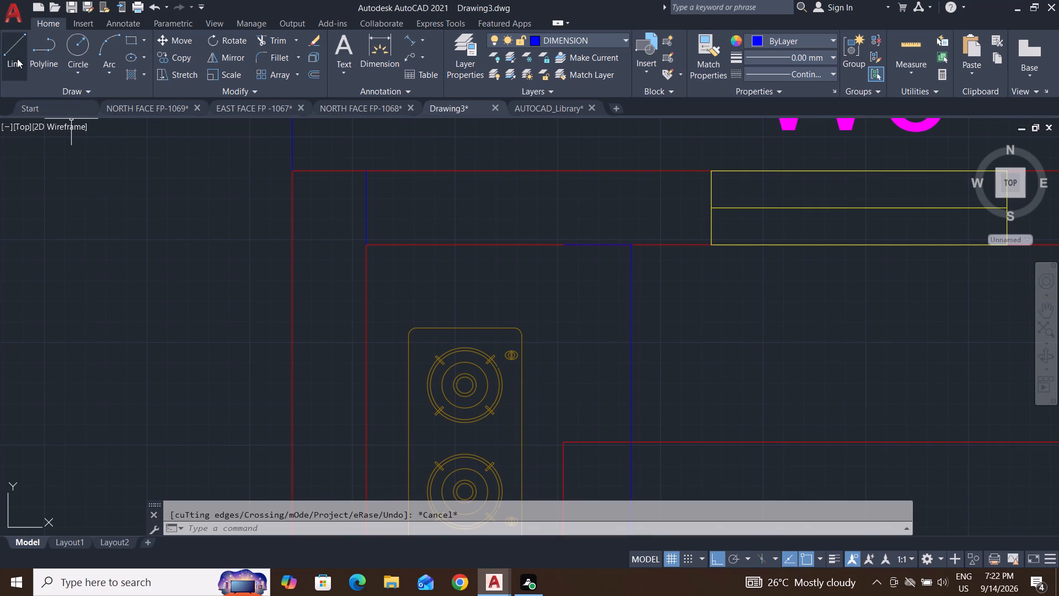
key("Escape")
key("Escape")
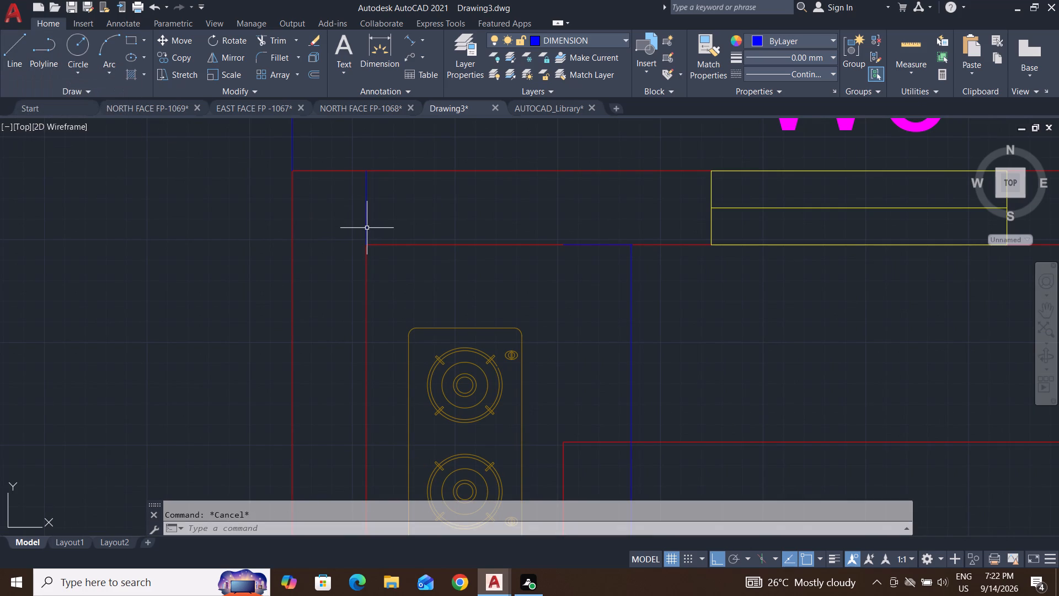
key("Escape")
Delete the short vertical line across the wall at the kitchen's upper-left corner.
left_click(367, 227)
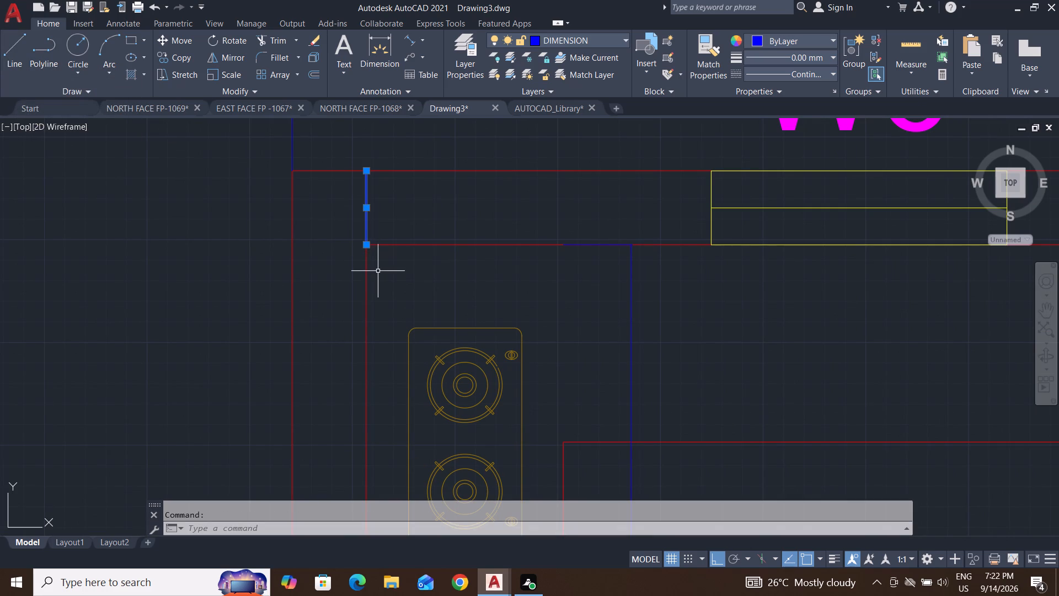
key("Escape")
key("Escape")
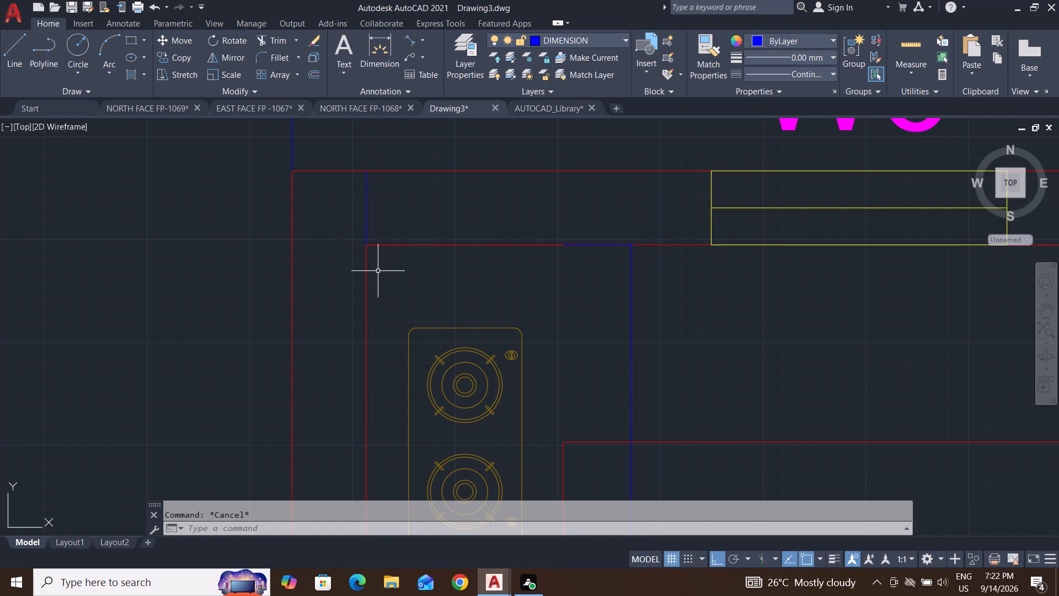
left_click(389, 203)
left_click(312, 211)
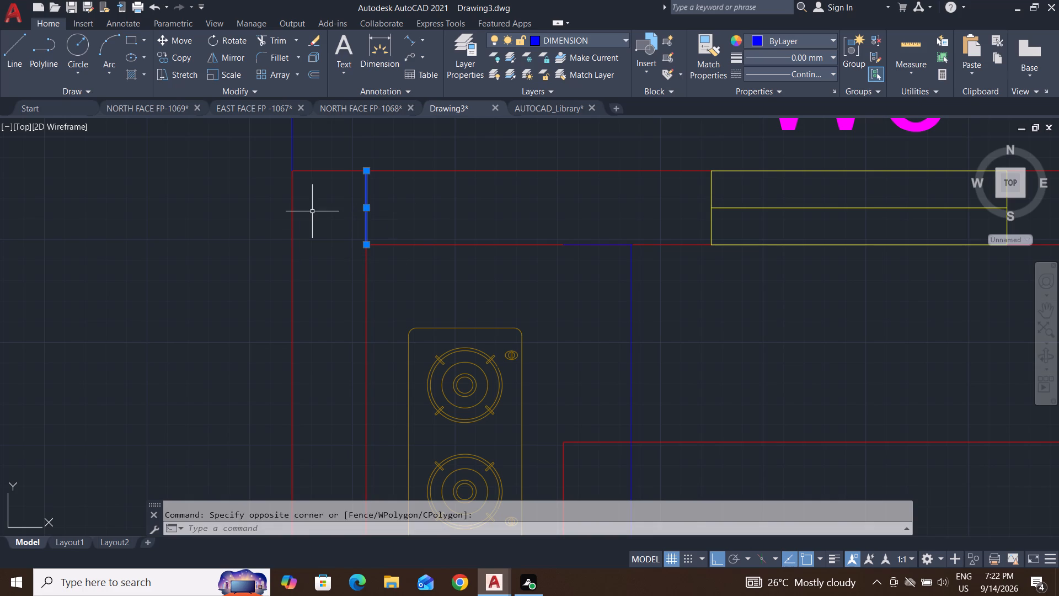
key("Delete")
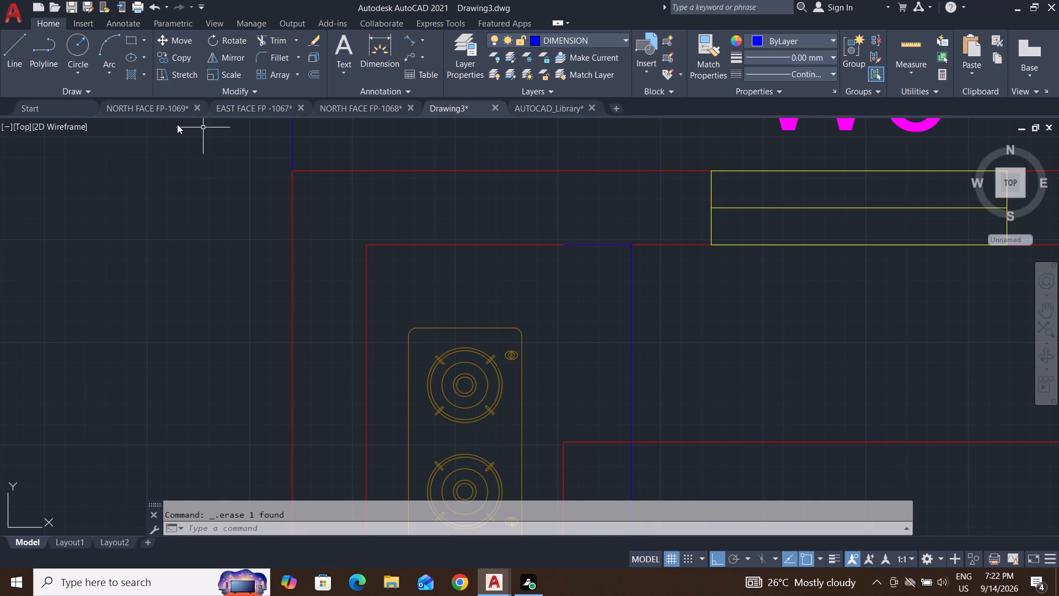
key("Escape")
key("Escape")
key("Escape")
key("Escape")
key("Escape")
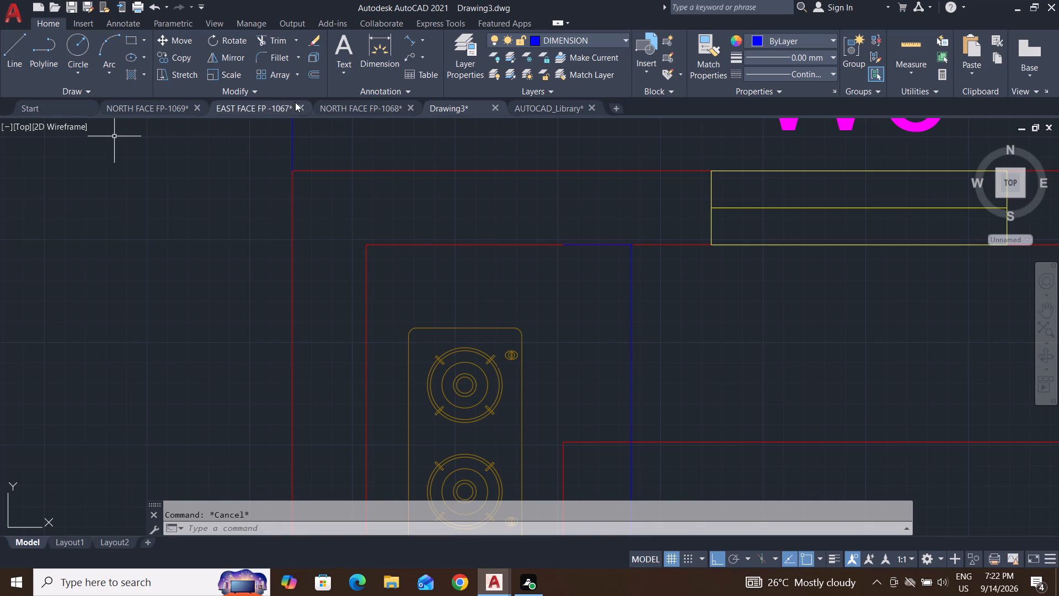
Draw a vertical line across the wall from the kitchen's inner upper-left corner to the outer wall face.
left_click(424, 38)
left_click(445, 61)
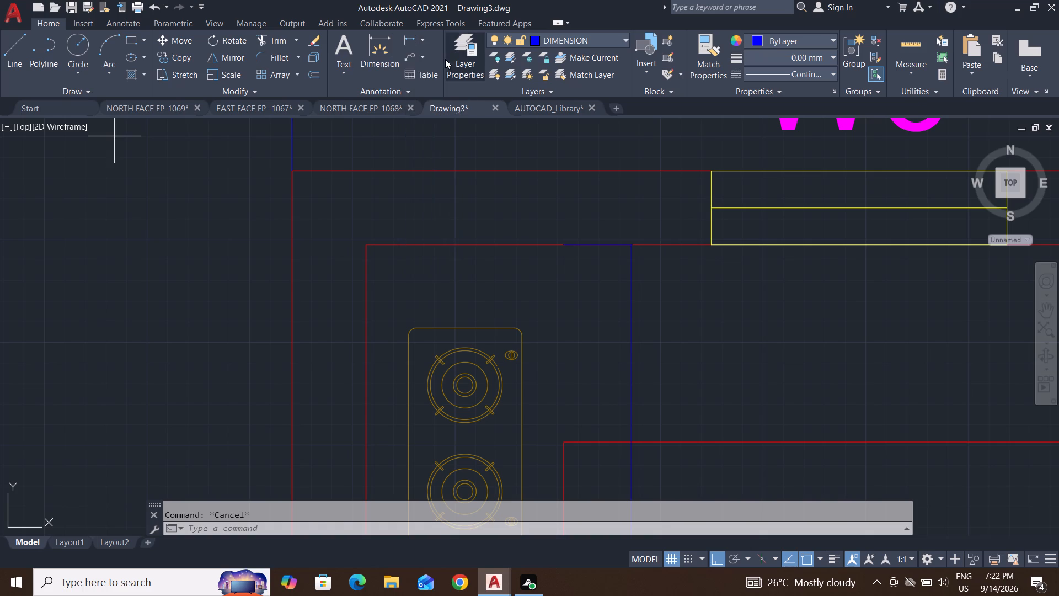
left_click(17, 51)
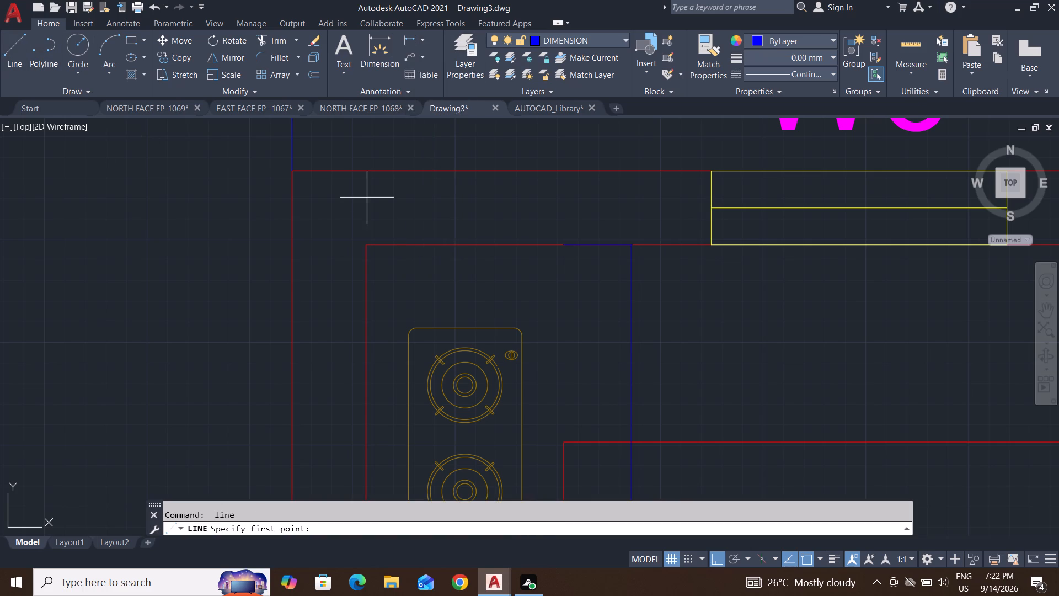
left_click(366, 244)
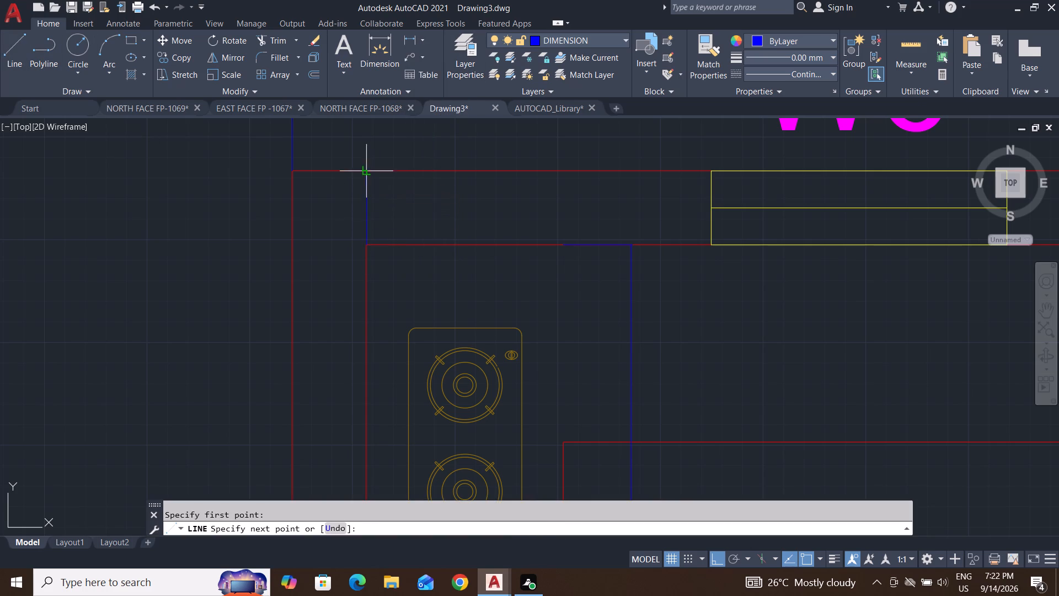
left_click(367, 171)
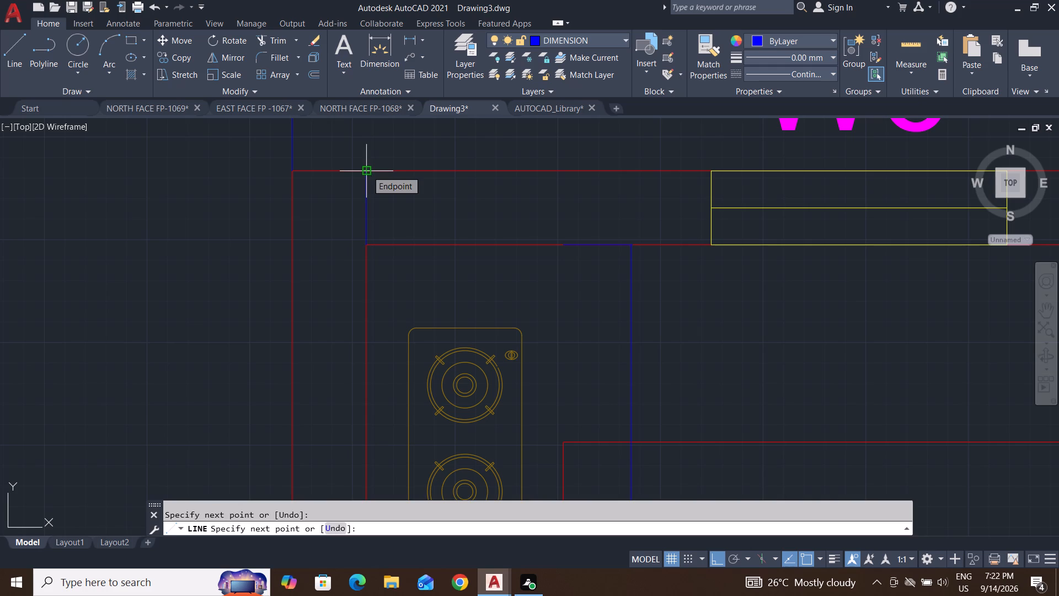
key("Return")
key("Escape")
key("Escape")
key("Escape")
Measure the short vertical line across the kitchen wall with a linear dimension preview, without placing it.
left_click(366, 209)
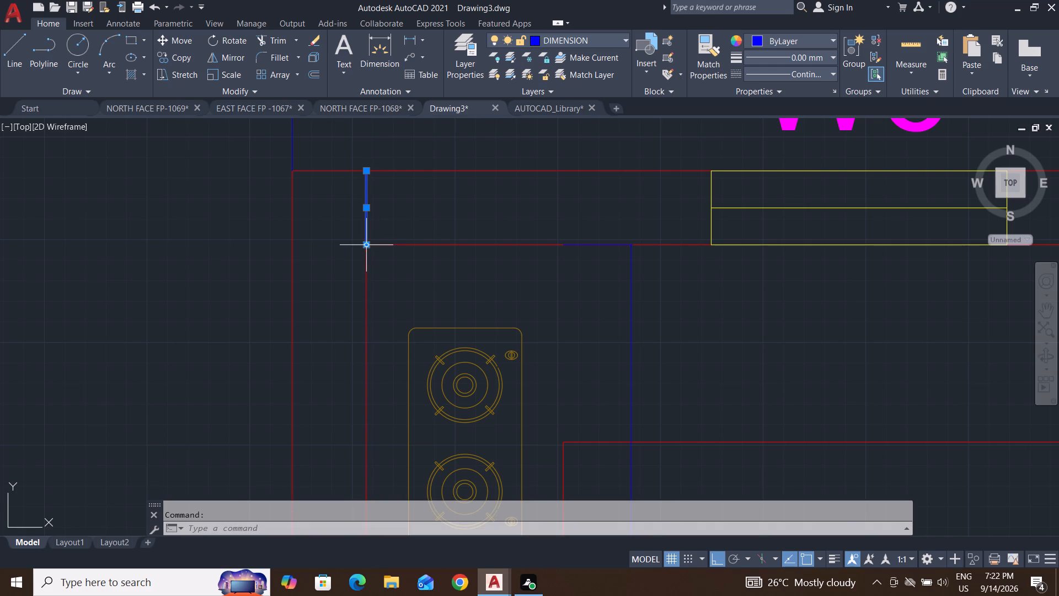
left_click(404, 44)
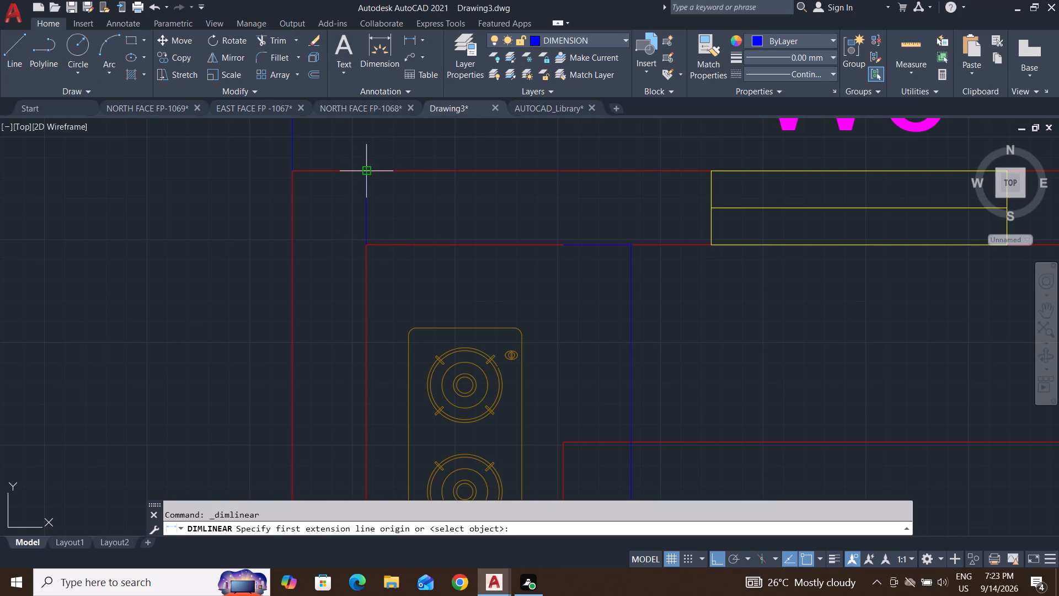
left_click(367, 168)
left_click(369, 243)
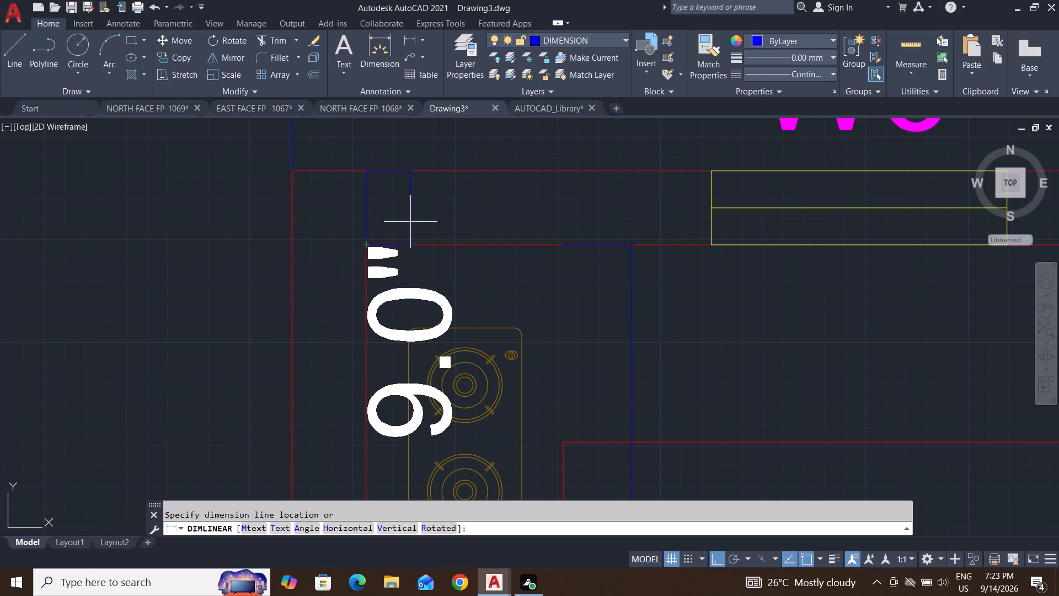
key("Escape")
key("Escape")
key("Escape")
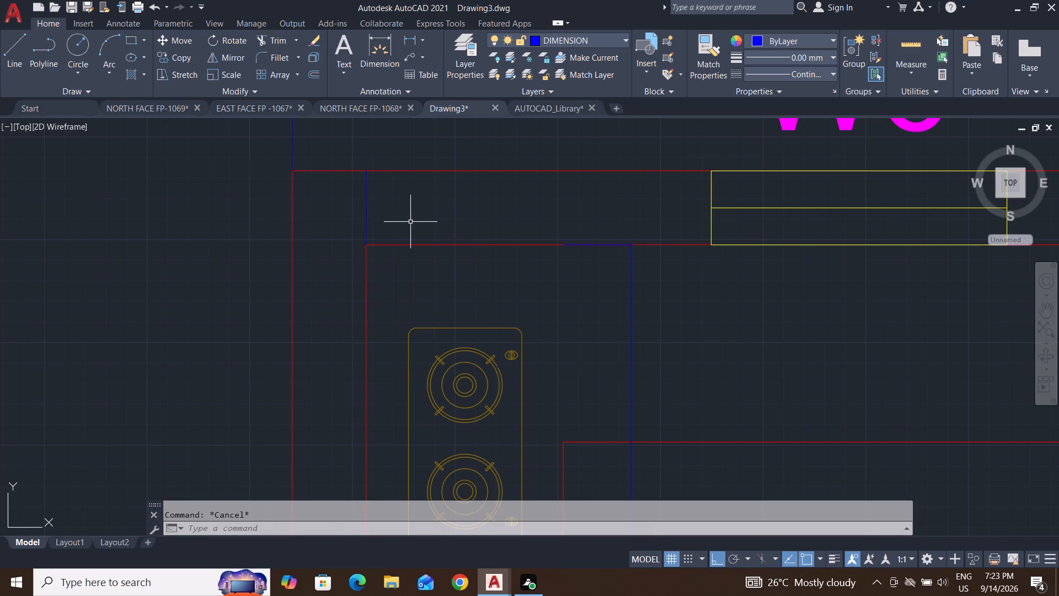
Offset the inner face line of the kitchen's upper wall by 5" into the room.
type("O 5\"")
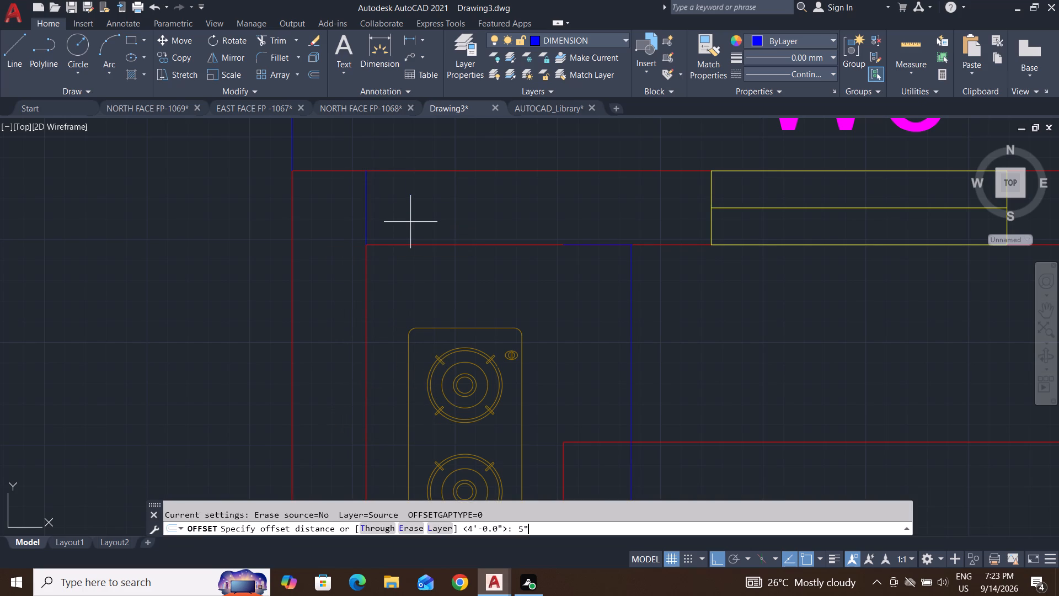
key("Return")
left_click(377, 245)
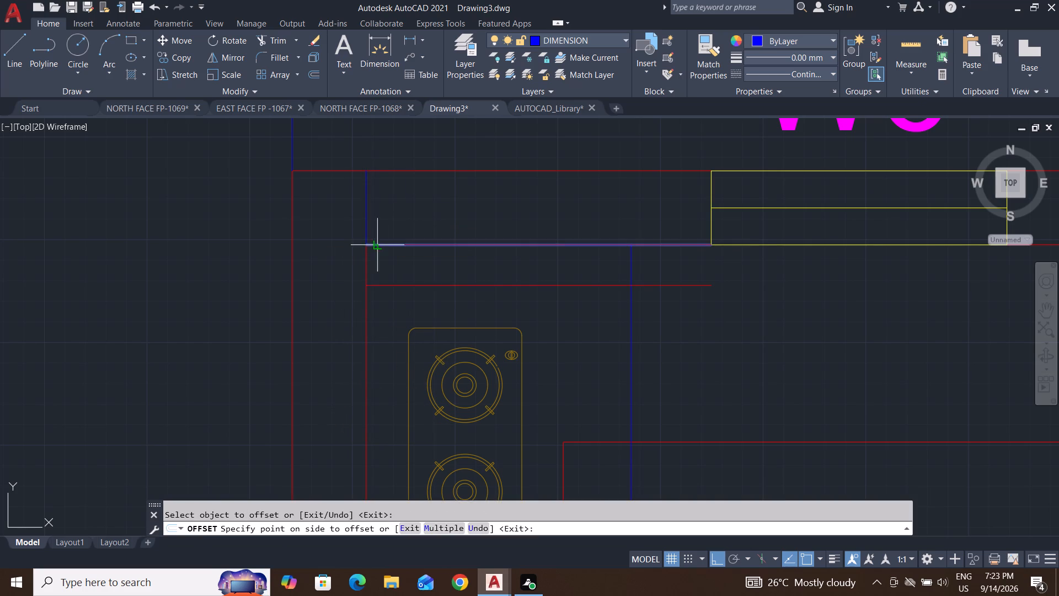
left_click(381, 284)
key("Escape")
key("Escape")
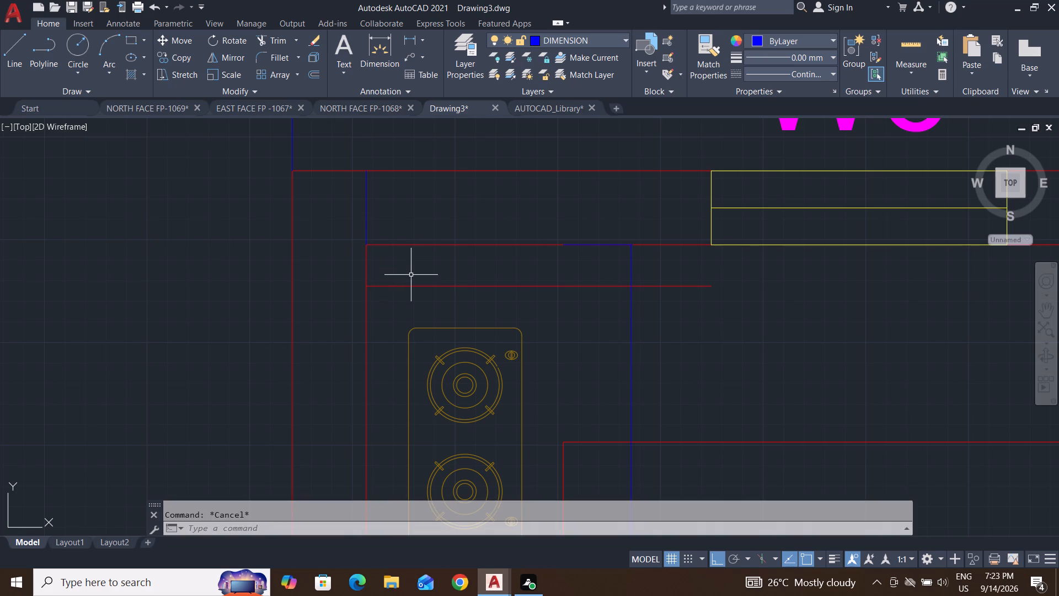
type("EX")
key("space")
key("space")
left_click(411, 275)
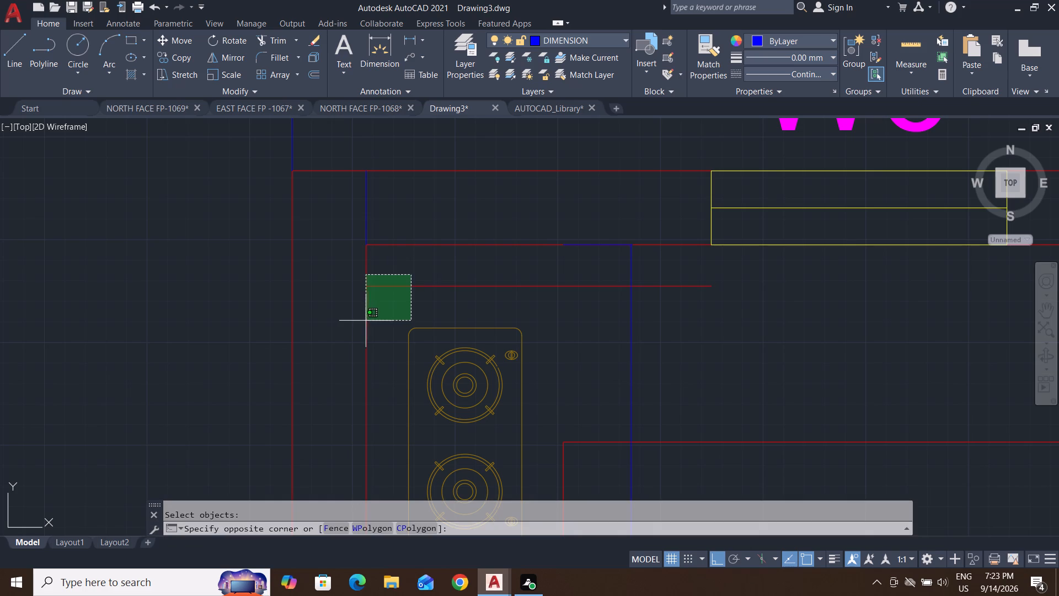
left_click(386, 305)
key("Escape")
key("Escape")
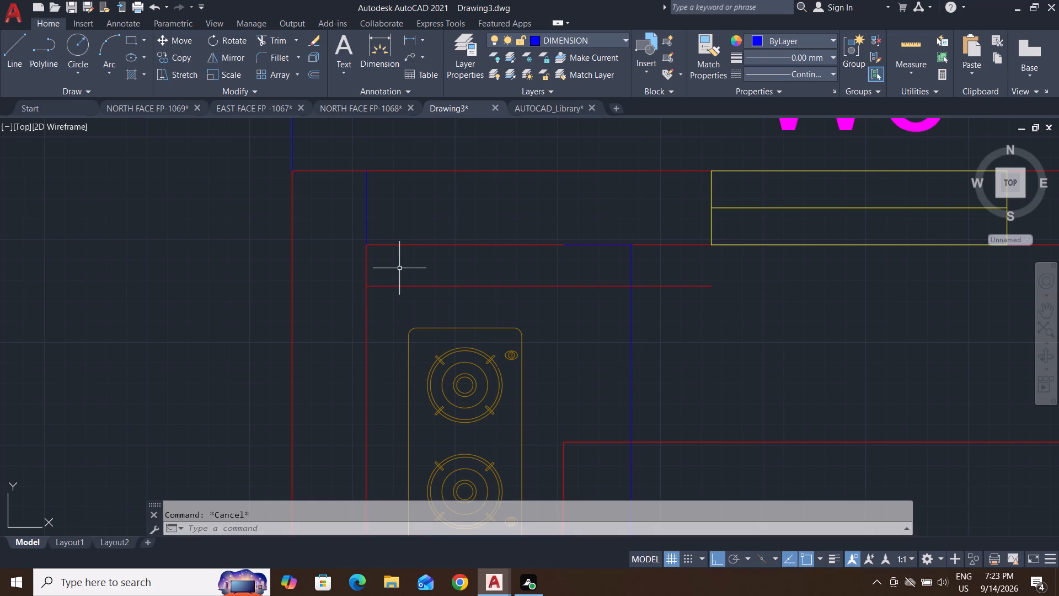
Extend the offset line's left end to the outer face of the kitchen's left wall.
type("EX")
key("space")
key("space")
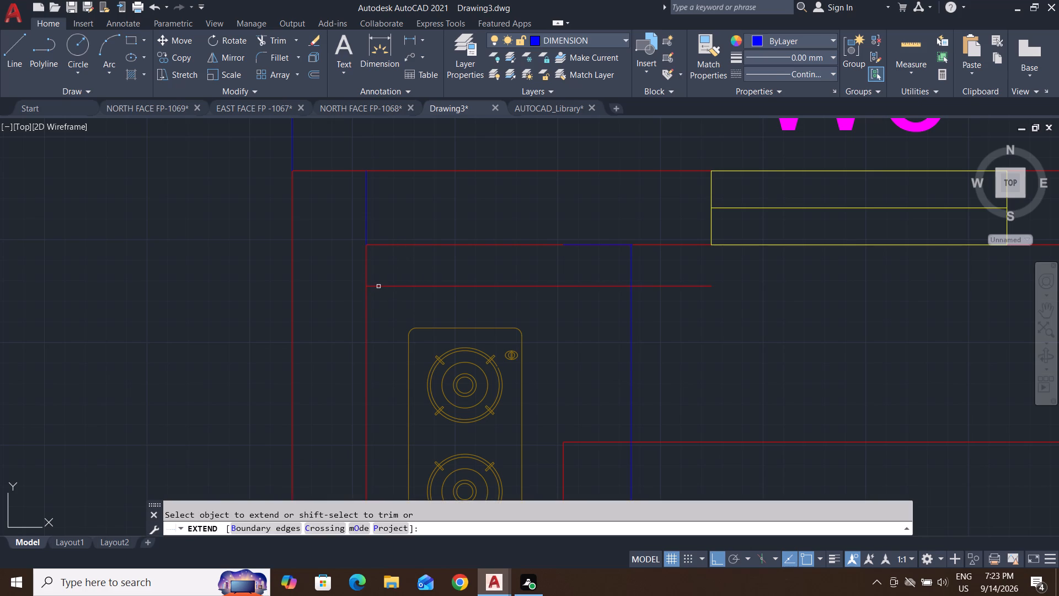
left_click(378, 286)
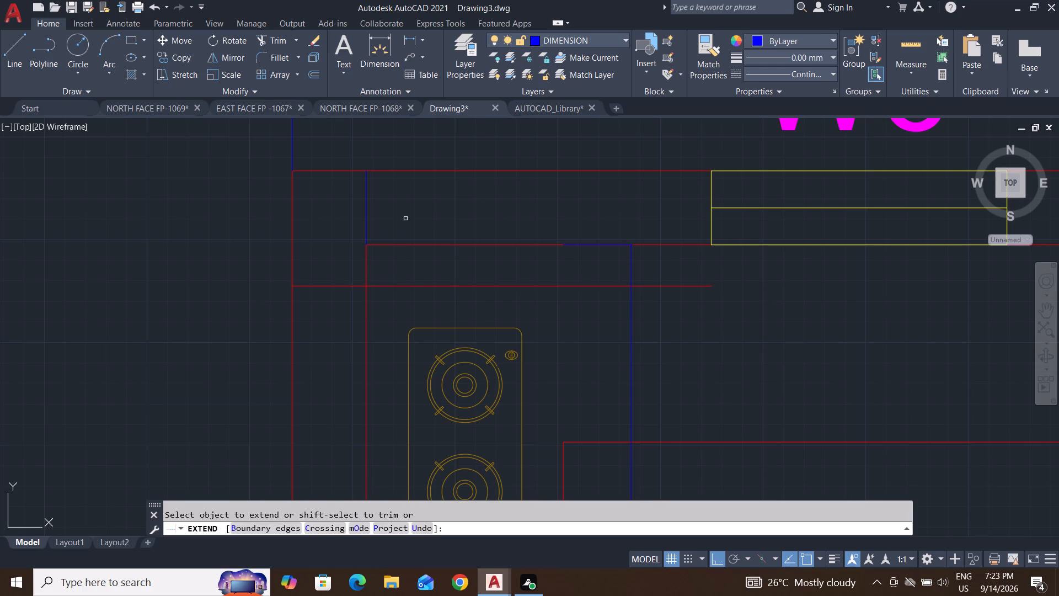
key("Escape")
key("Escape")
key("Escape")
key("Escape")
key("Escape")
Trim the part of the offset line inside the kitchen, keeping only the piece across the left wall.
type("TR")
key("space")
key("space")
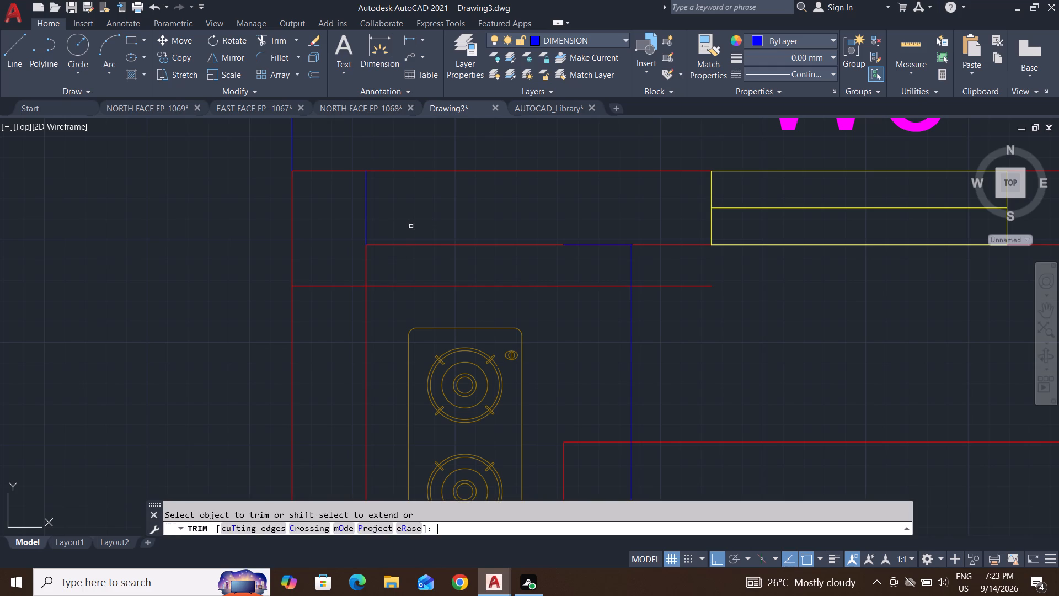
left_click(394, 274)
left_click(388, 314)
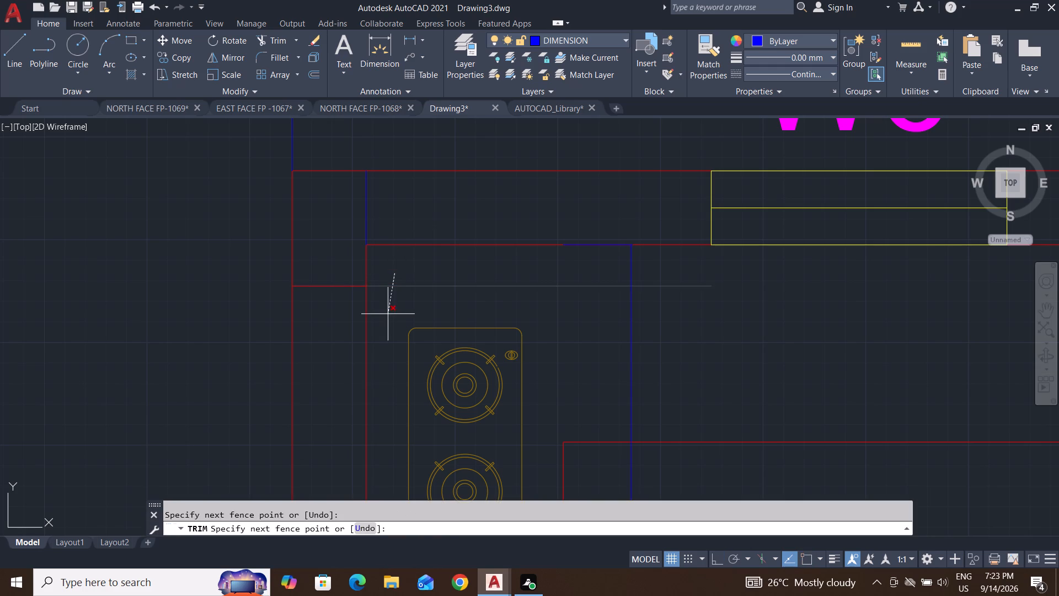
left_click(607, 41)
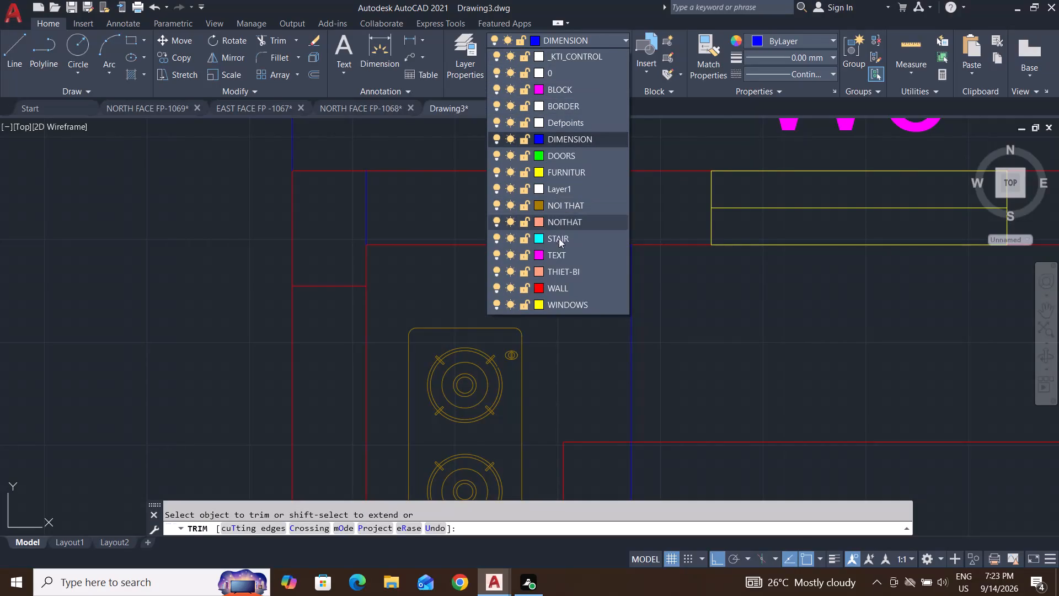
key("Escape")
key("Escape")
key("Escape")
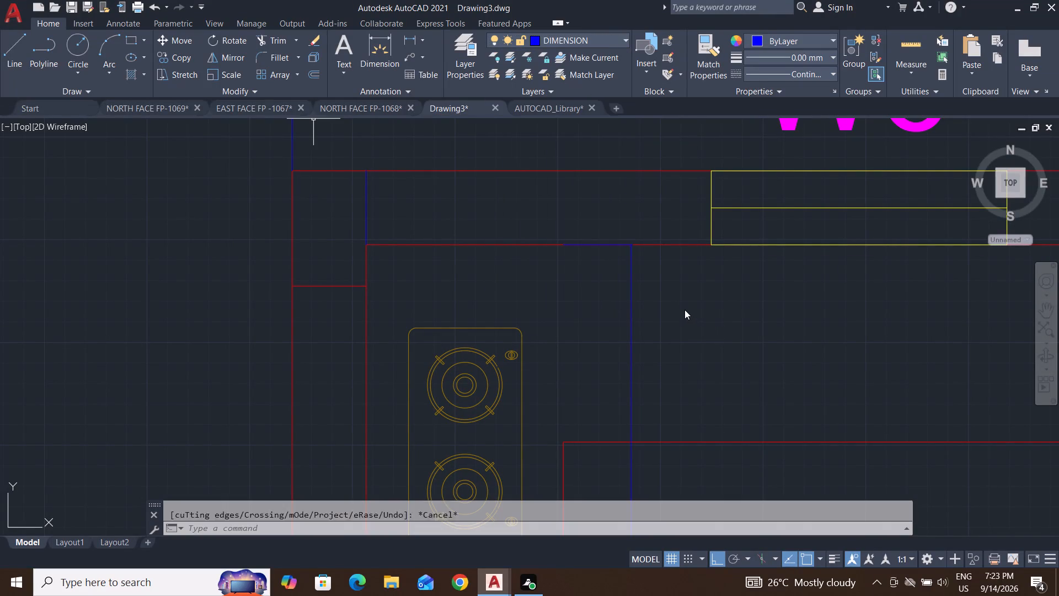
key("Escape")
Create a new layer named COLOUM, keeping its colour blue, and make it the current layer.
type("LA")
key("Return")
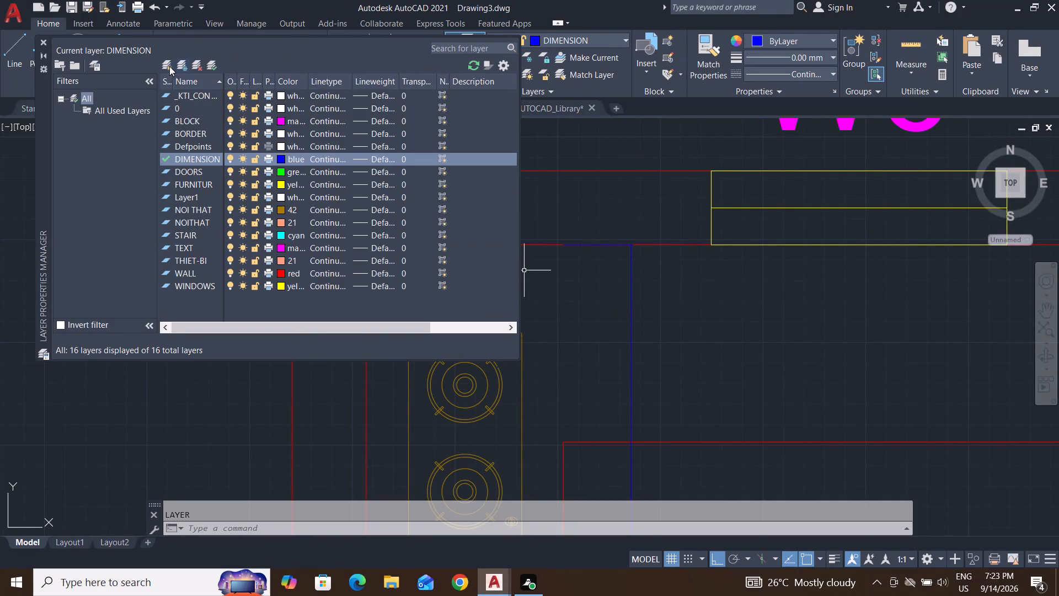
left_click(168, 66)
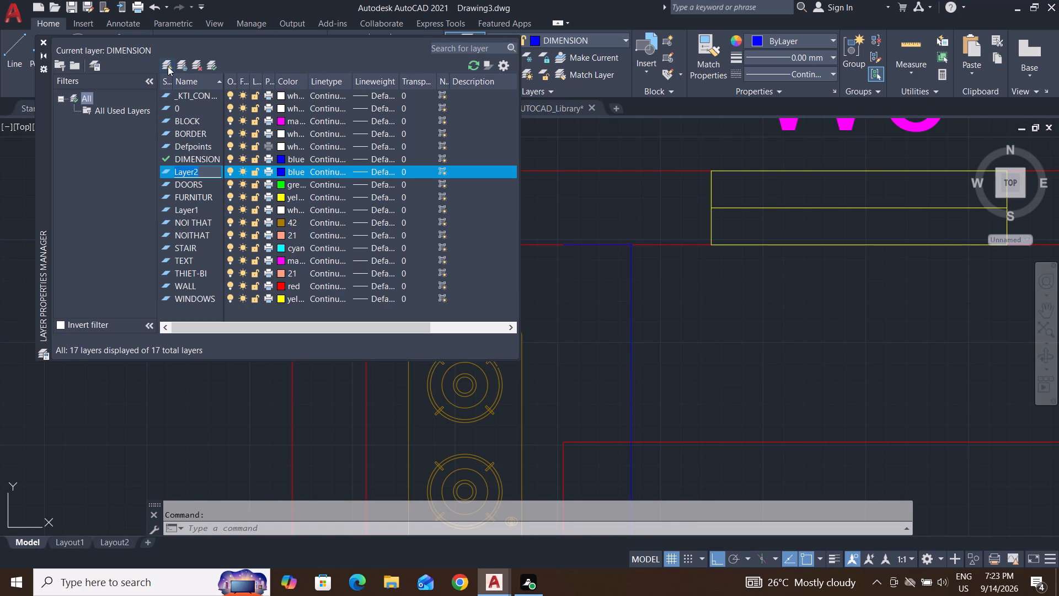
key("BackSpace")
type("COLOUM")
key("Return")
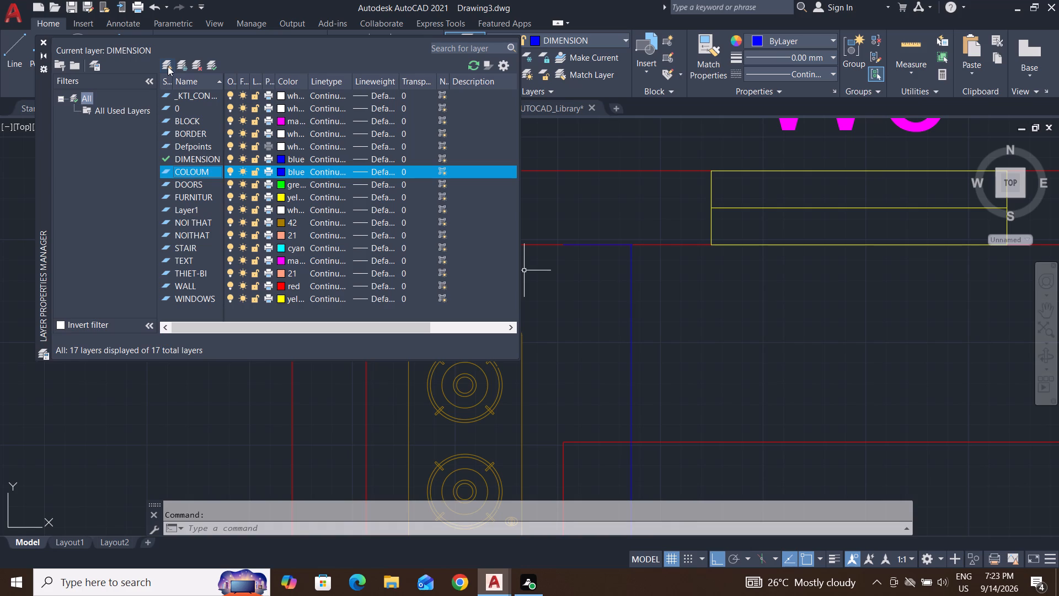
left_click(282, 173)
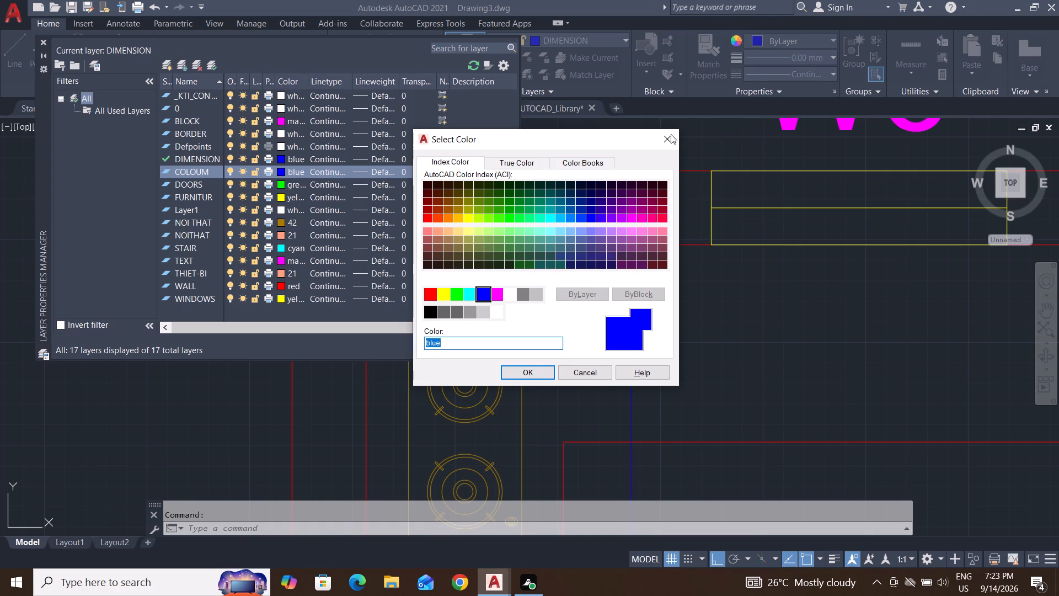
left_click(669, 136)
left_click(39, 40)
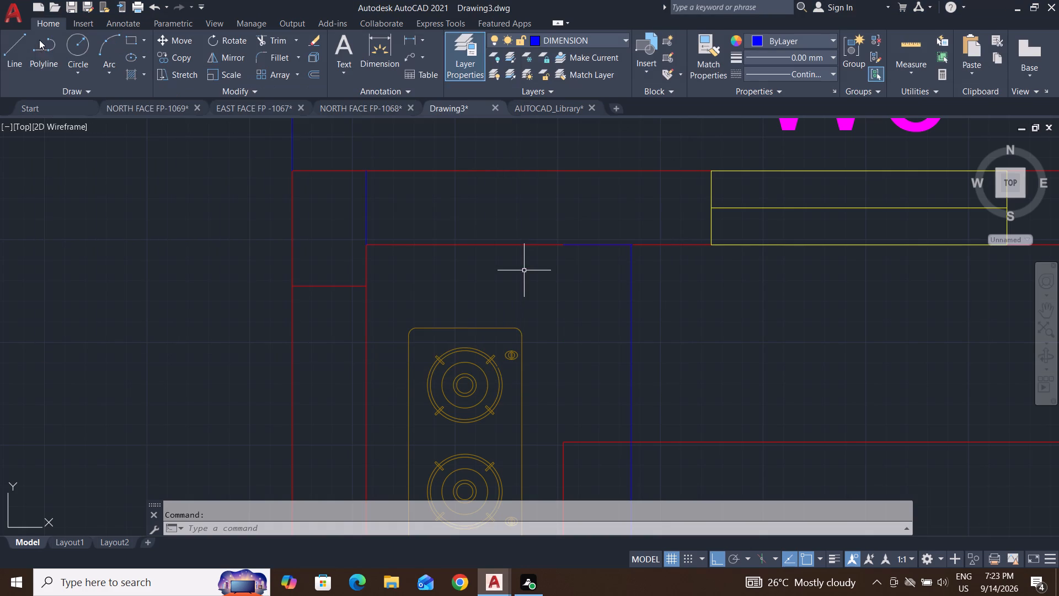
left_click(597, 39)
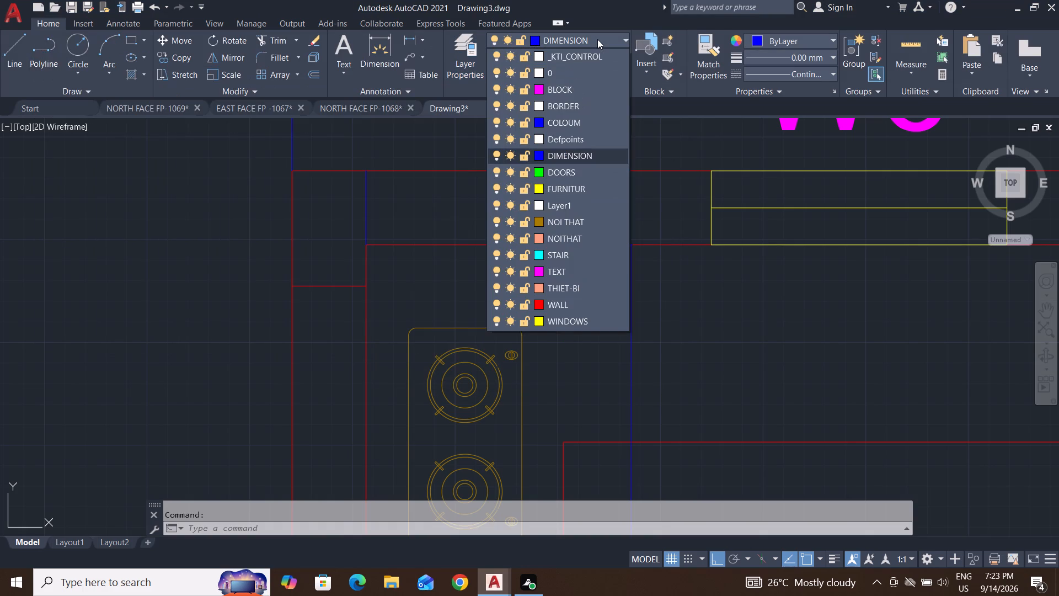
left_click(602, 125)
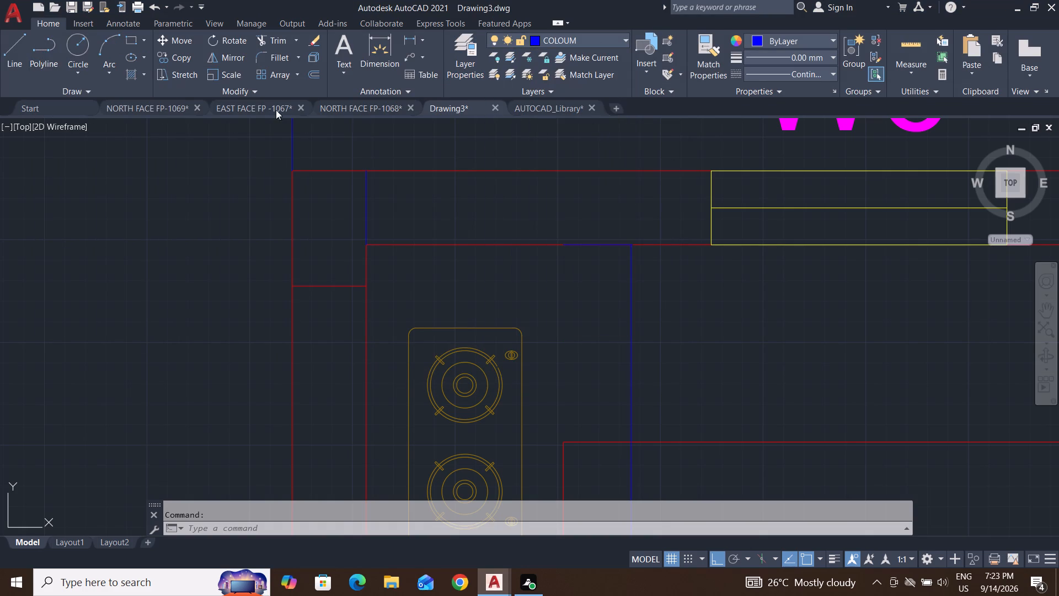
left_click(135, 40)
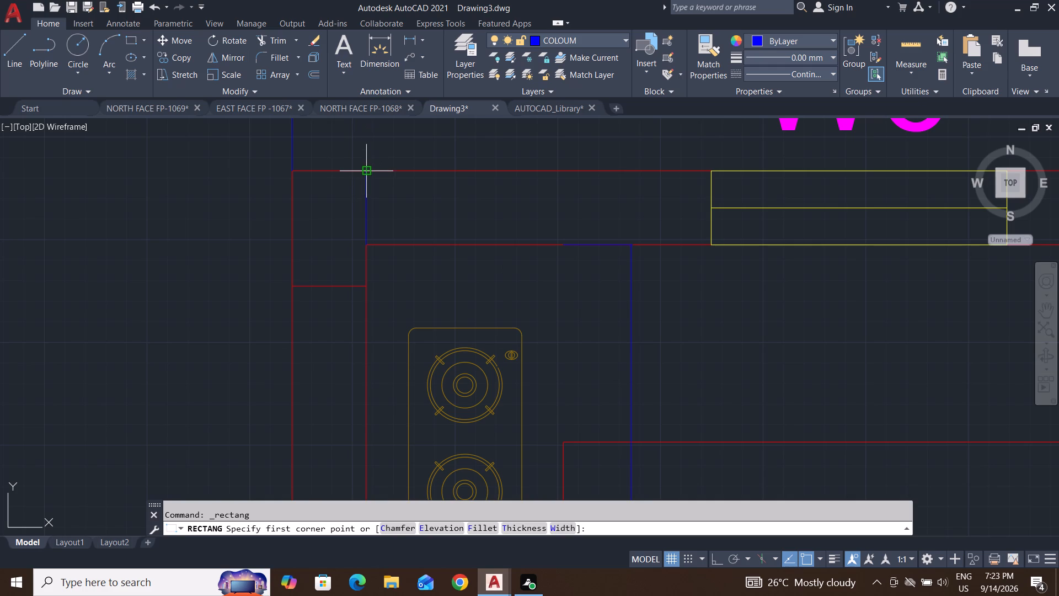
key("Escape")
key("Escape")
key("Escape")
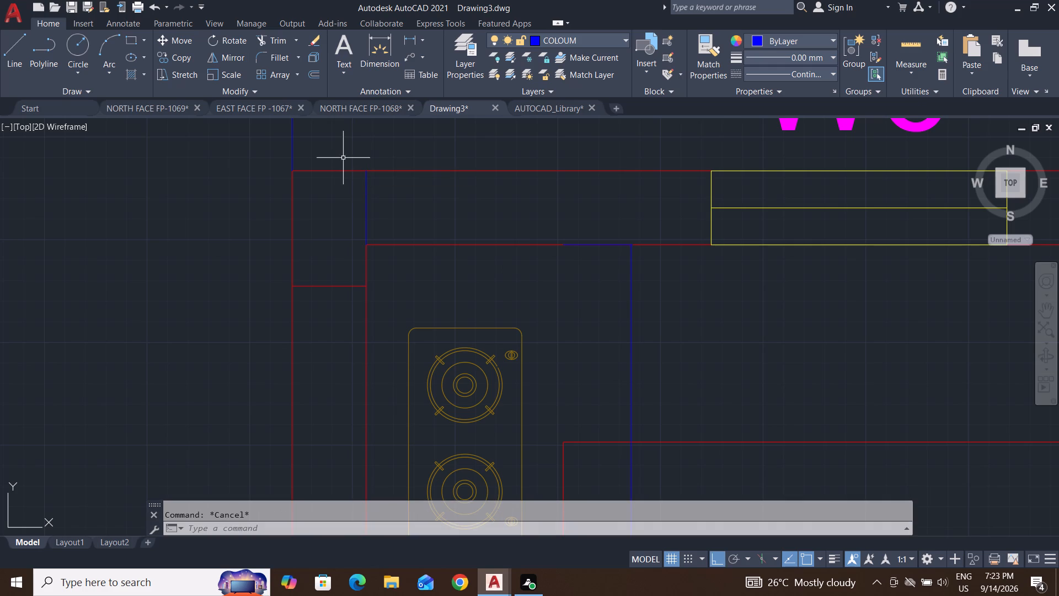
Hatch the column area at the kitchen's upper-left wall corner with a solid blue fill.
key("h")
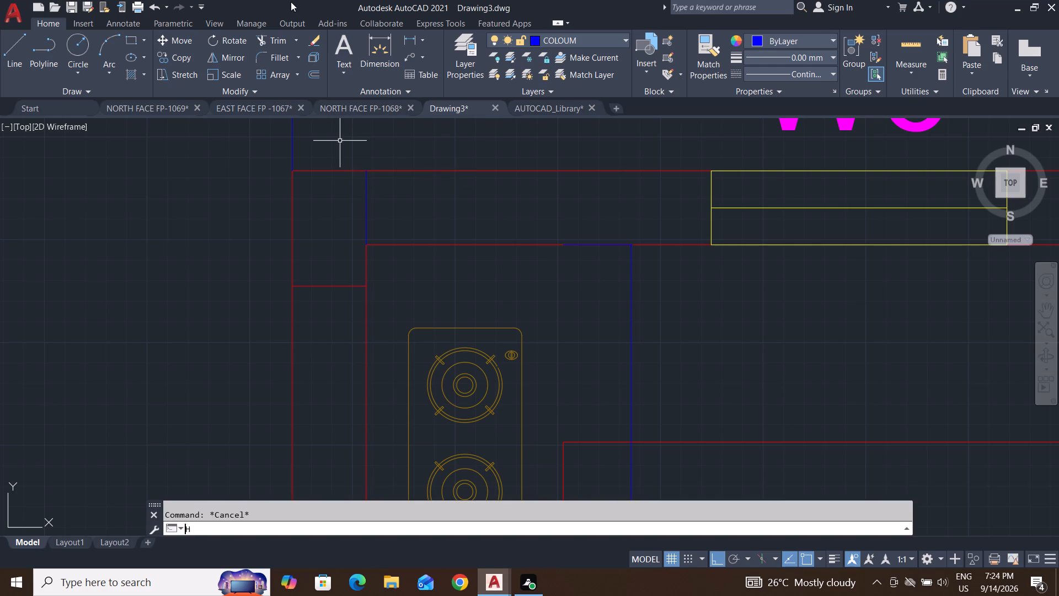
key("Return")
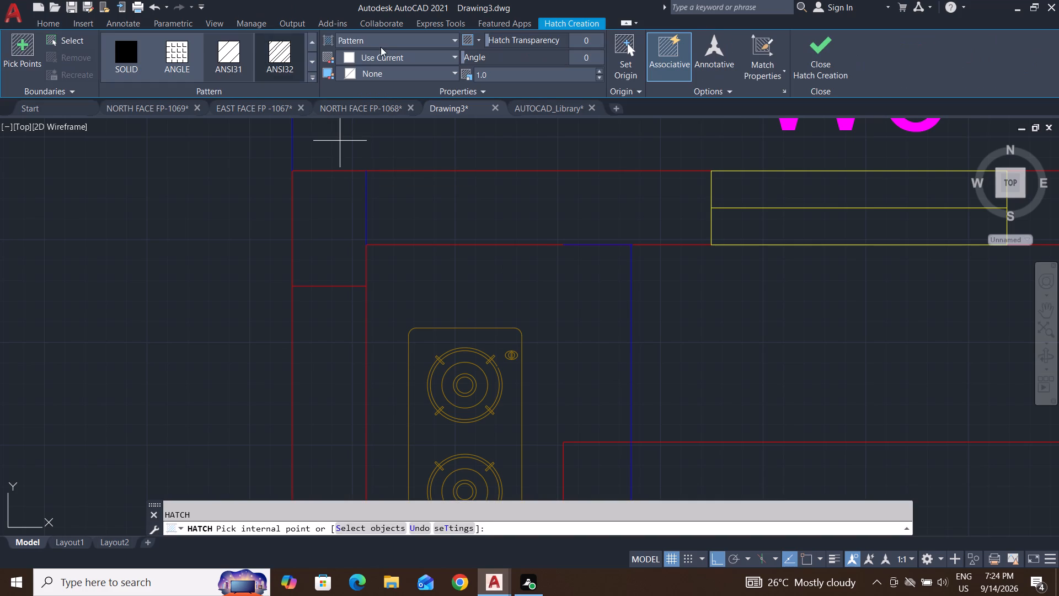
left_click(393, 62)
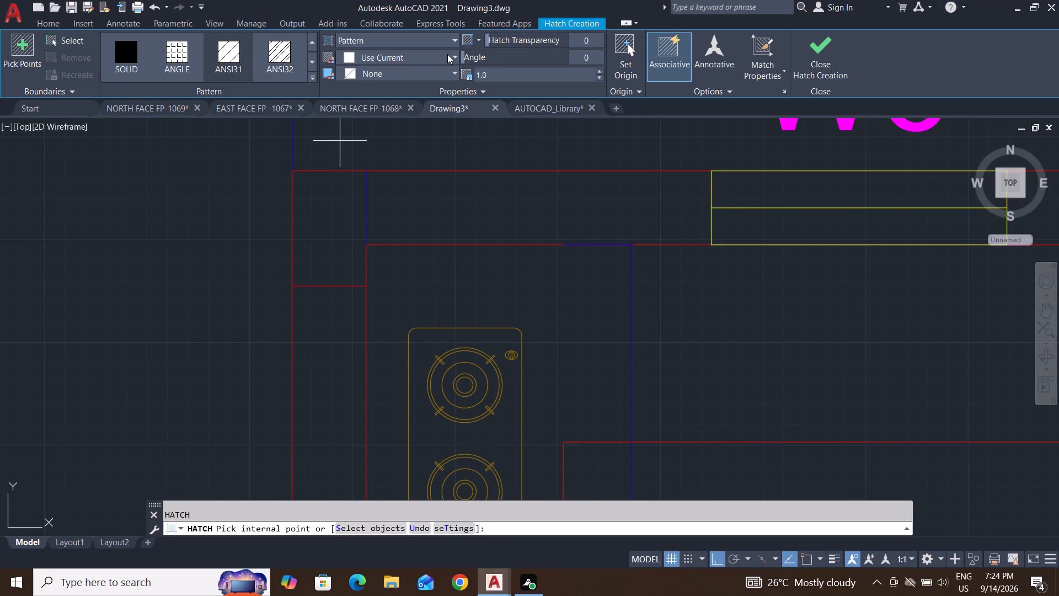
left_click(456, 54)
left_click(398, 211)
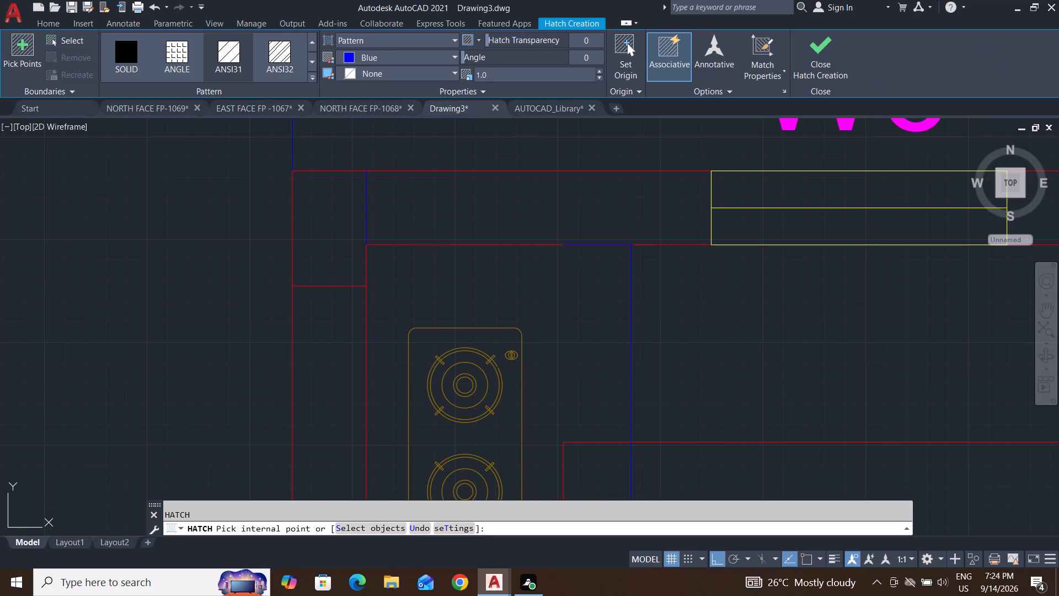
left_click(132, 54)
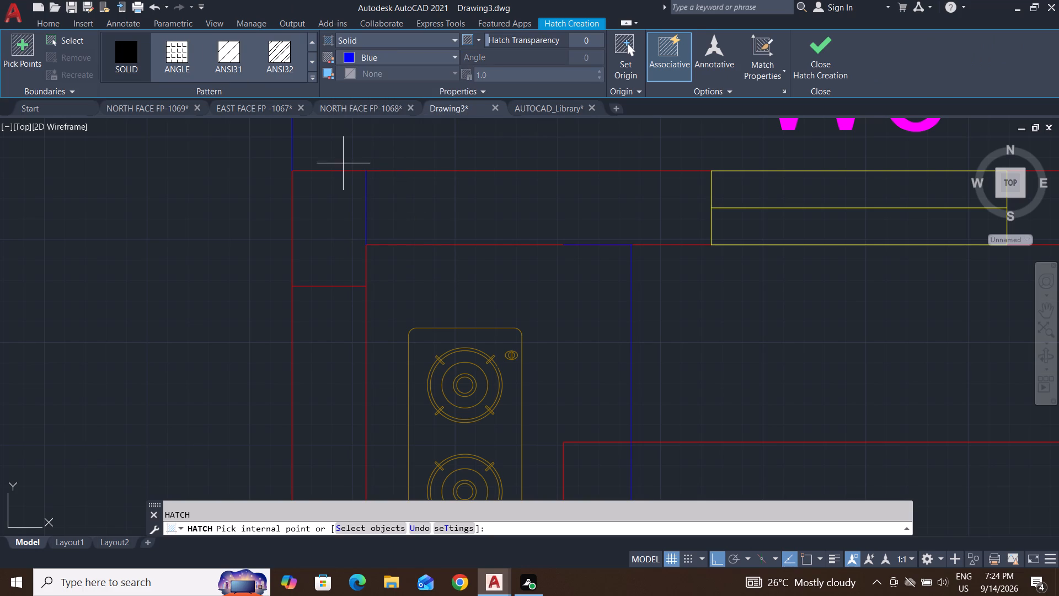
left_click(330, 207)
scroll(306, 207, "down", 2)
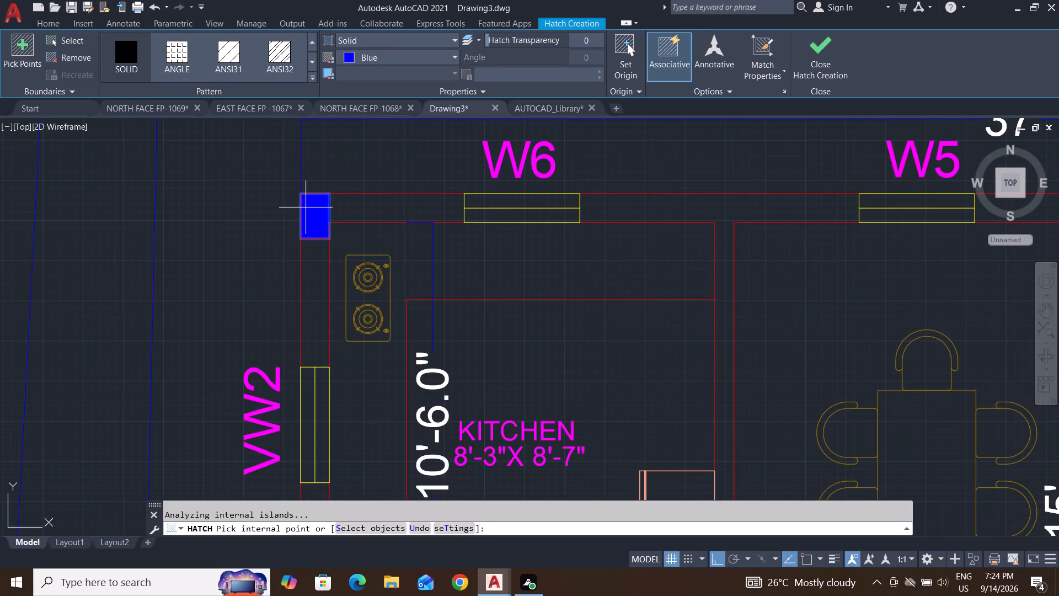
key("Escape")
key("Escape")
scroll(320, 223, "up", 3)
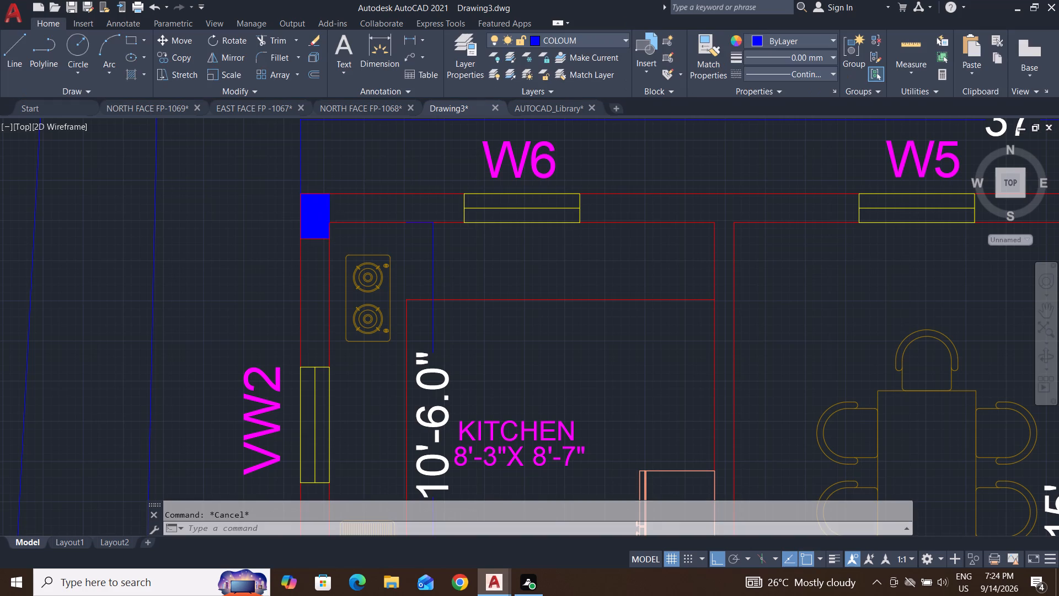
Copy the solid column fill from the kitchen's upper-left wall corner horizontally to the empty space outside the left wall.
left_click(316, 205)
type("CO")
key("Return")
left_click(315, 206)
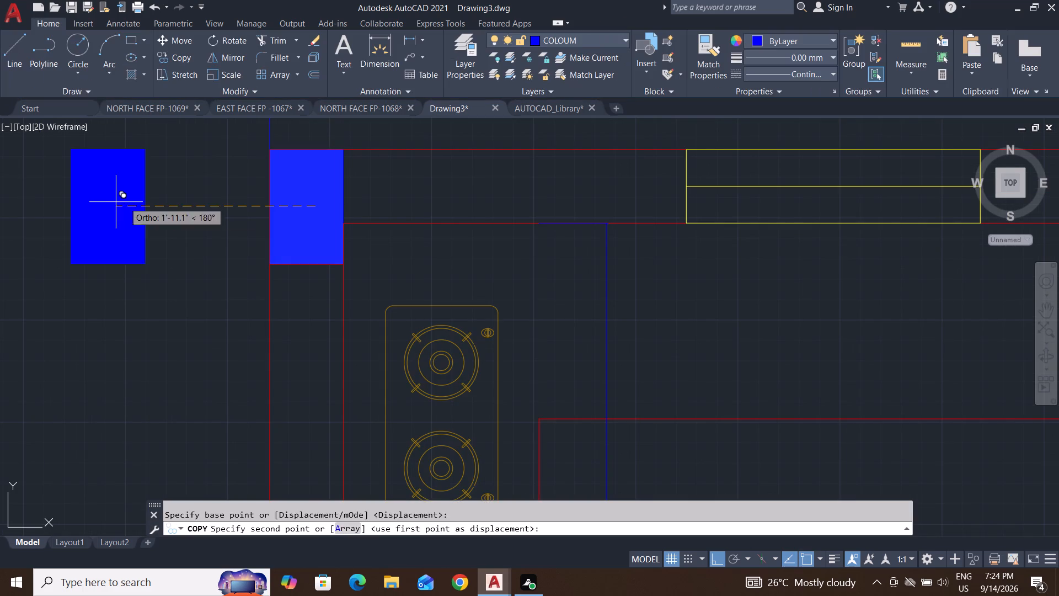
left_click(73, 202)
scroll(141, 250, "down", 1)
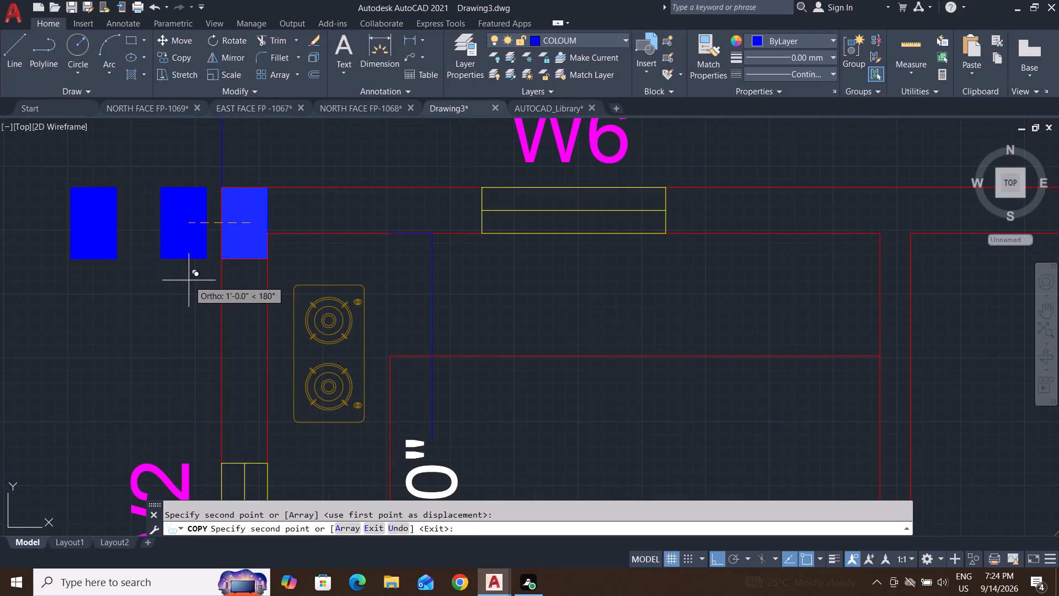
key("Escape")
key("Escape")
key("Escape")
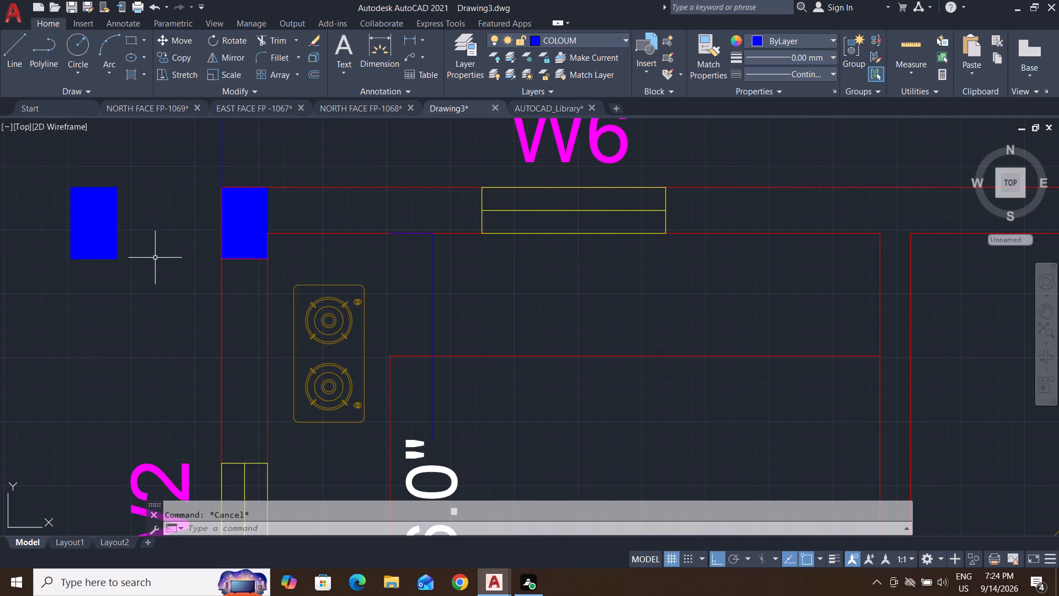
Move the copied column fill by its upper-right corner onto the left wall, where the wall between puja and living room meets it.
left_click(154, 167)
left_click(42, 295)
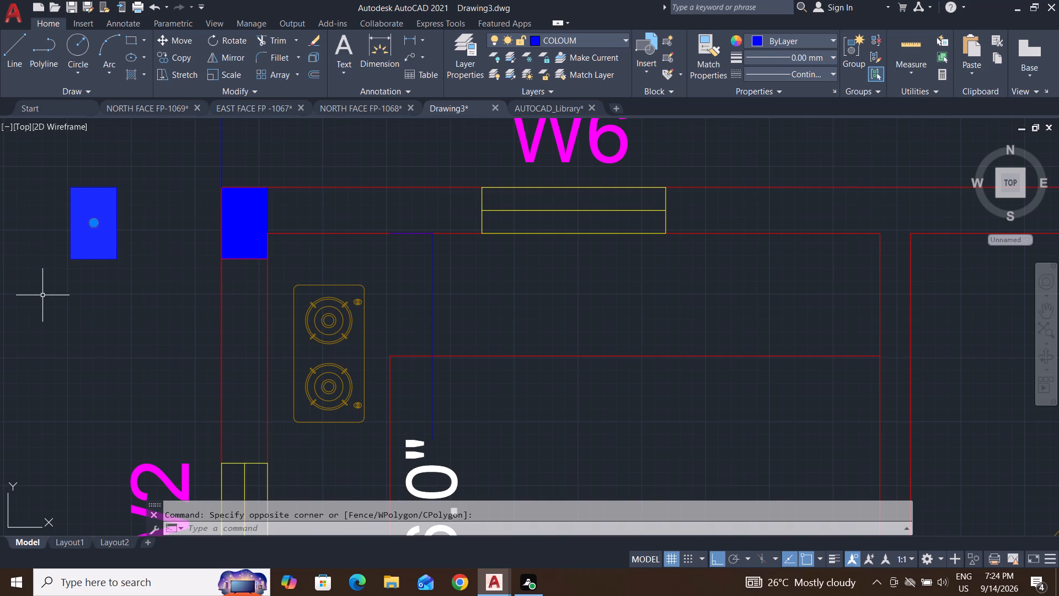
key("m")
key("Return")
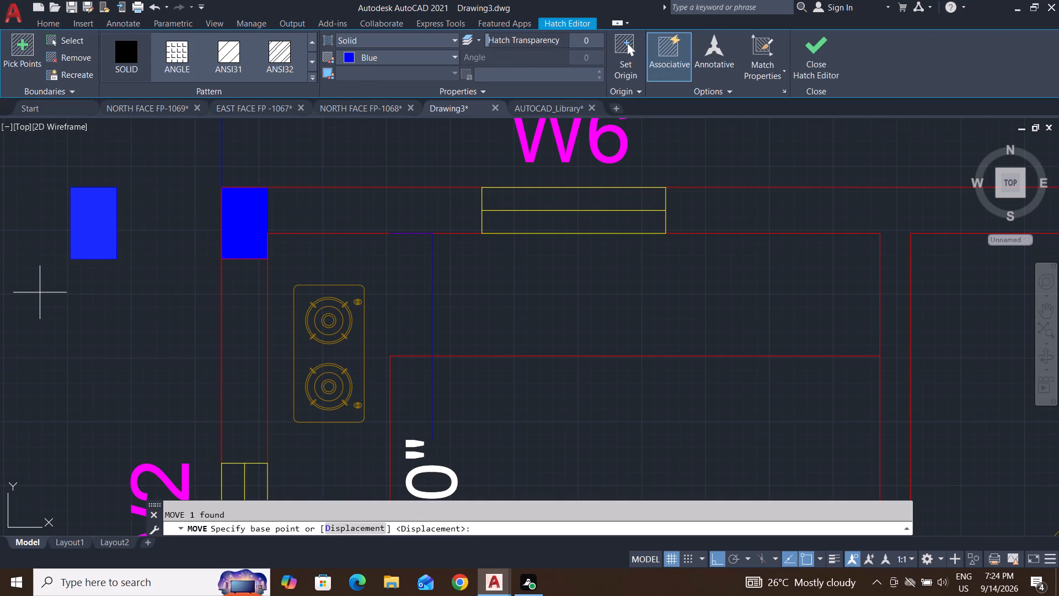
left_click(116, 188)
scroll(116, 188, "down", 3)
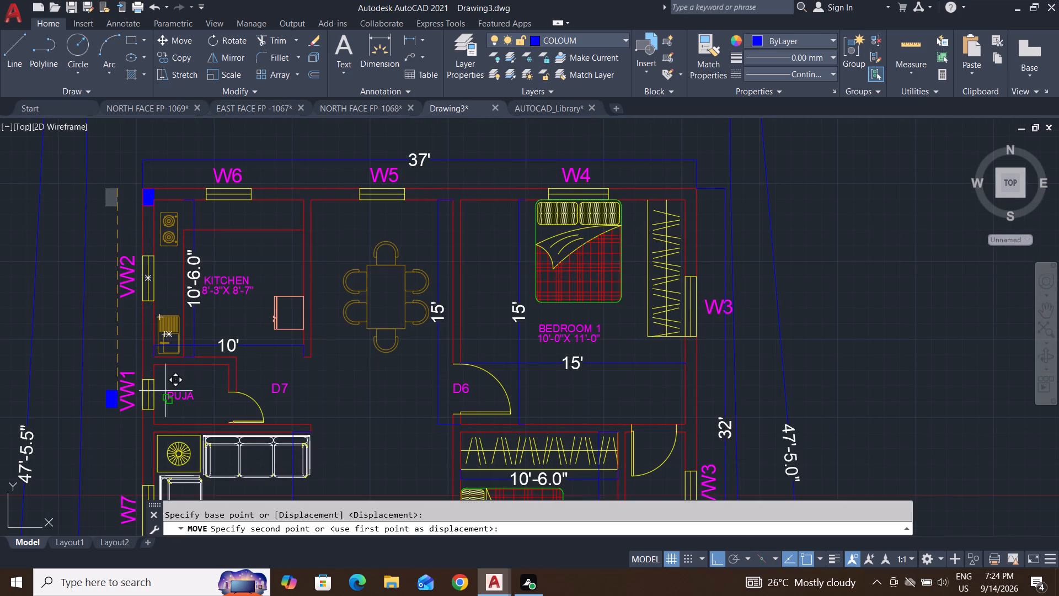
middle_click_drag(164, 389, 195, 332)
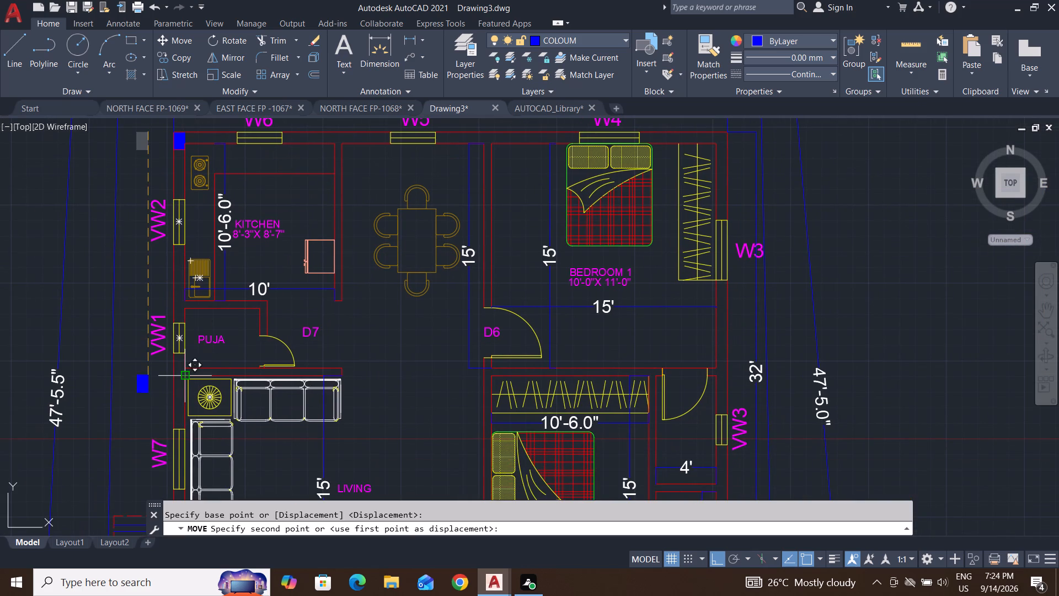
scroll(182, 373, "up", 3)
left_click(188, 352)
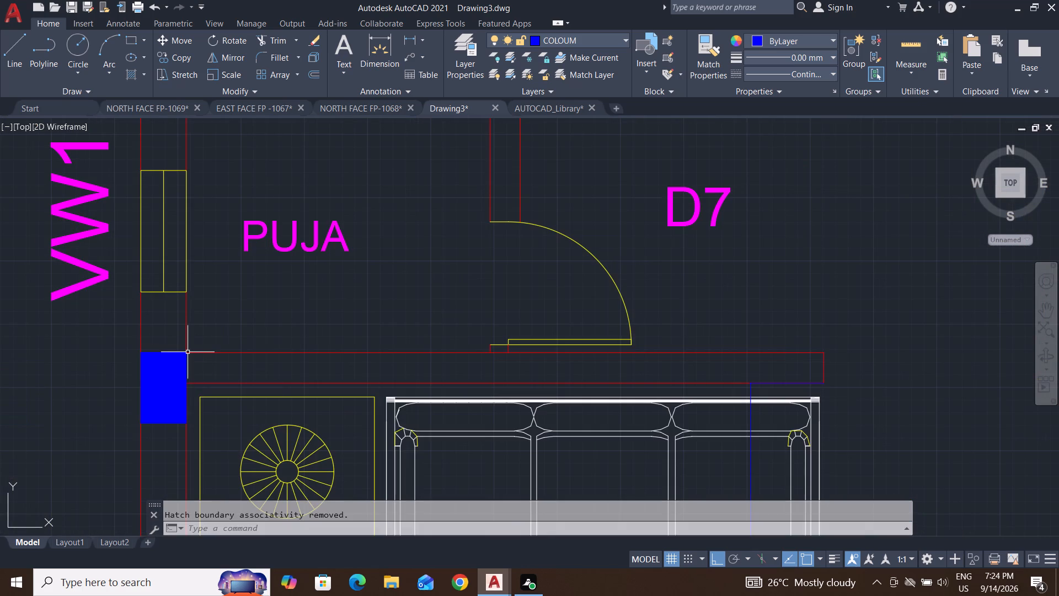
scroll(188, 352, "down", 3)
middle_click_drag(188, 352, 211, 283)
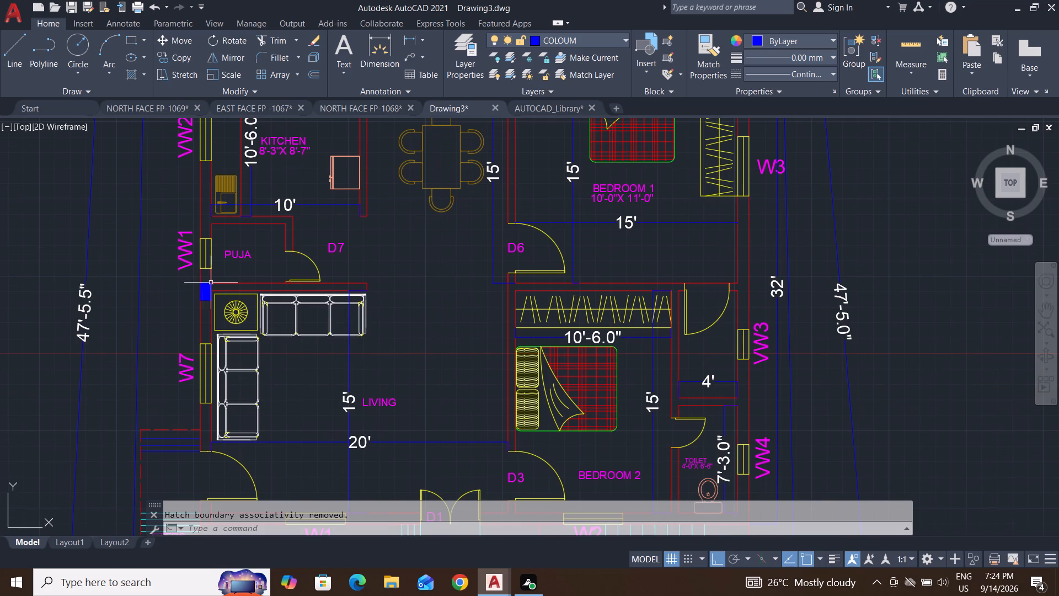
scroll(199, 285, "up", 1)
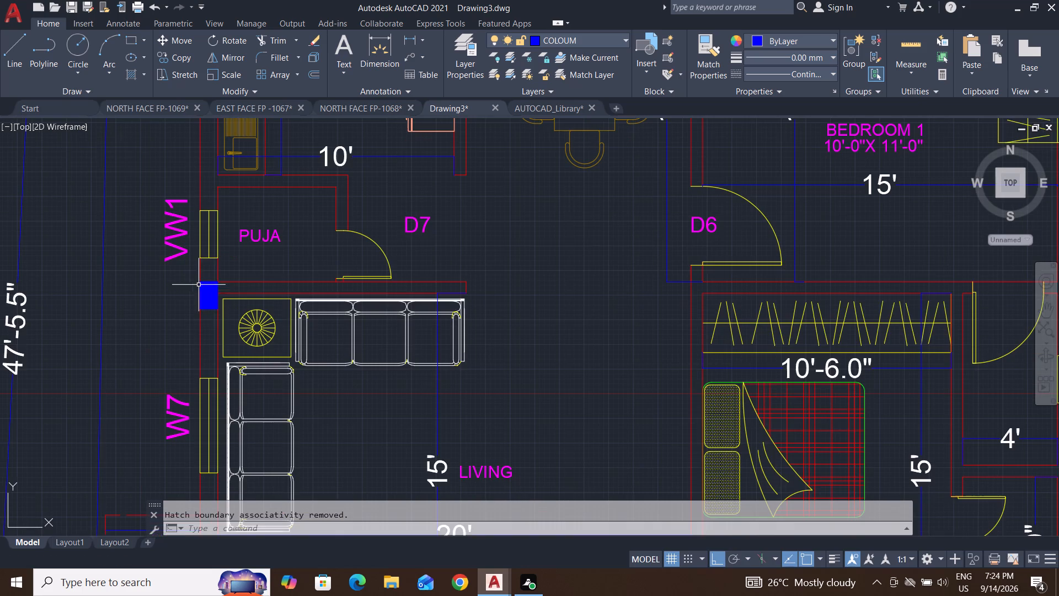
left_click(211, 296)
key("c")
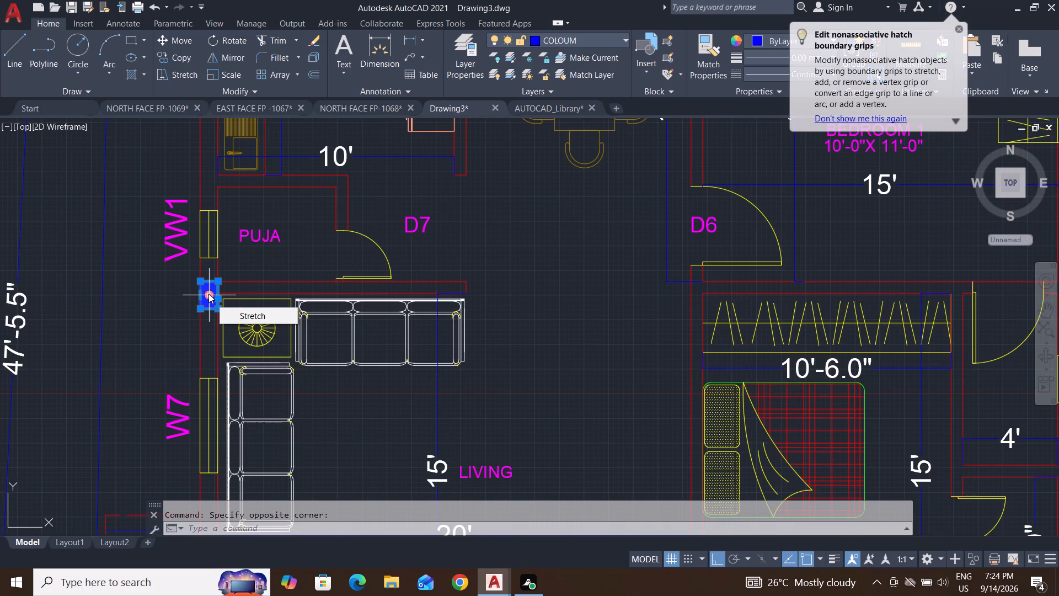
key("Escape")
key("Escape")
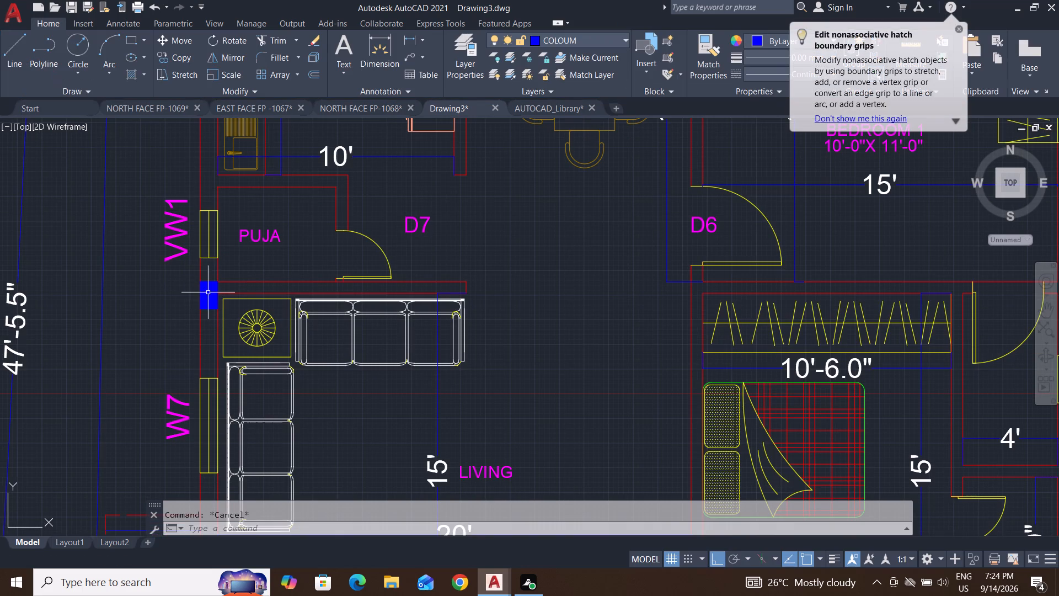
Copy the column fill at the puja and living room wall junction straight down to the open area below the front wall's left end.
left_click(206, 301)
type("CO")
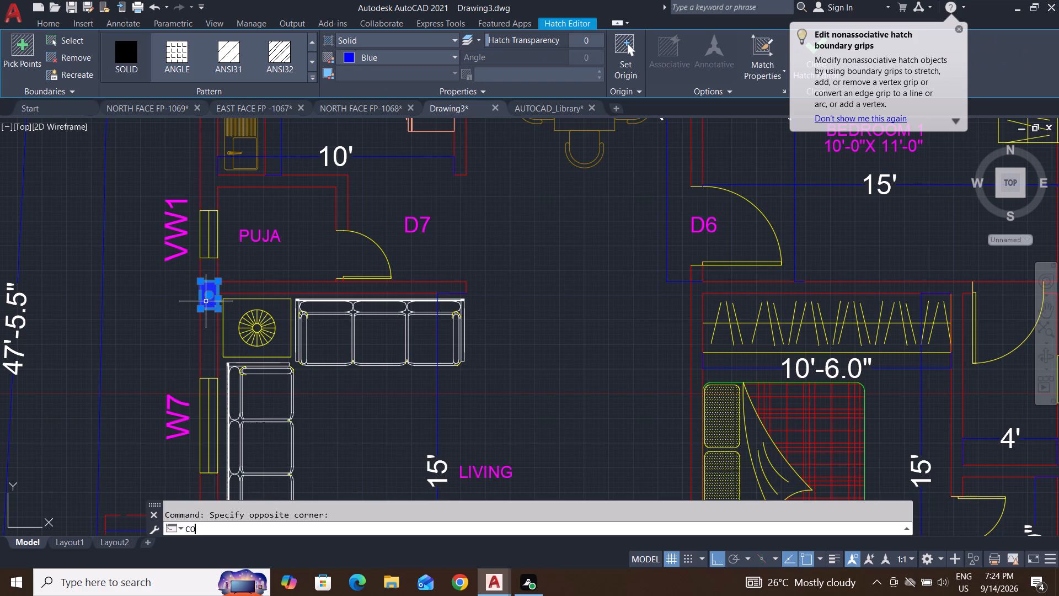
key("Return")
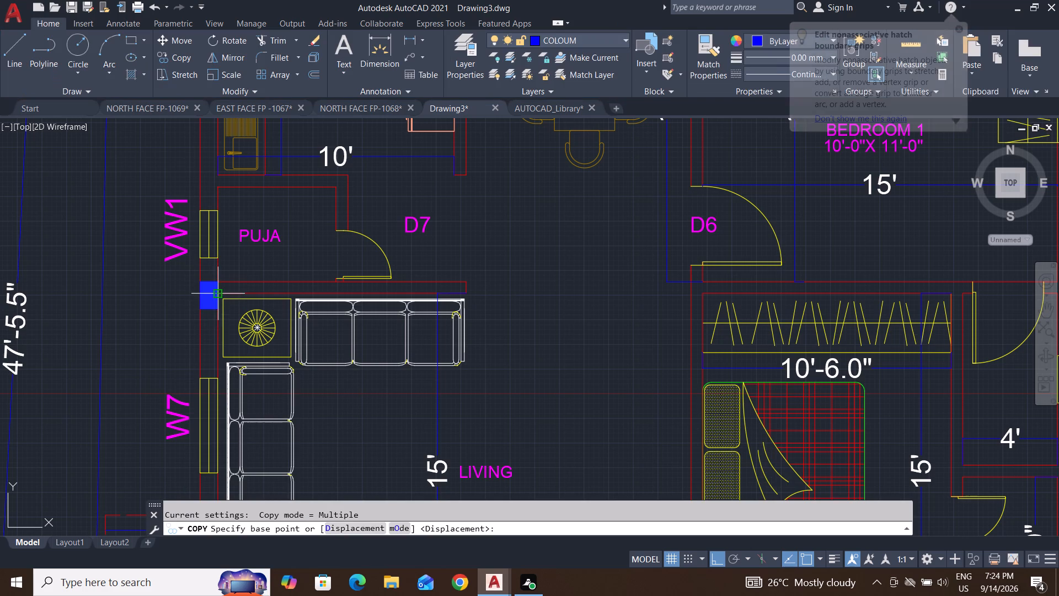
left_click(210, 293)
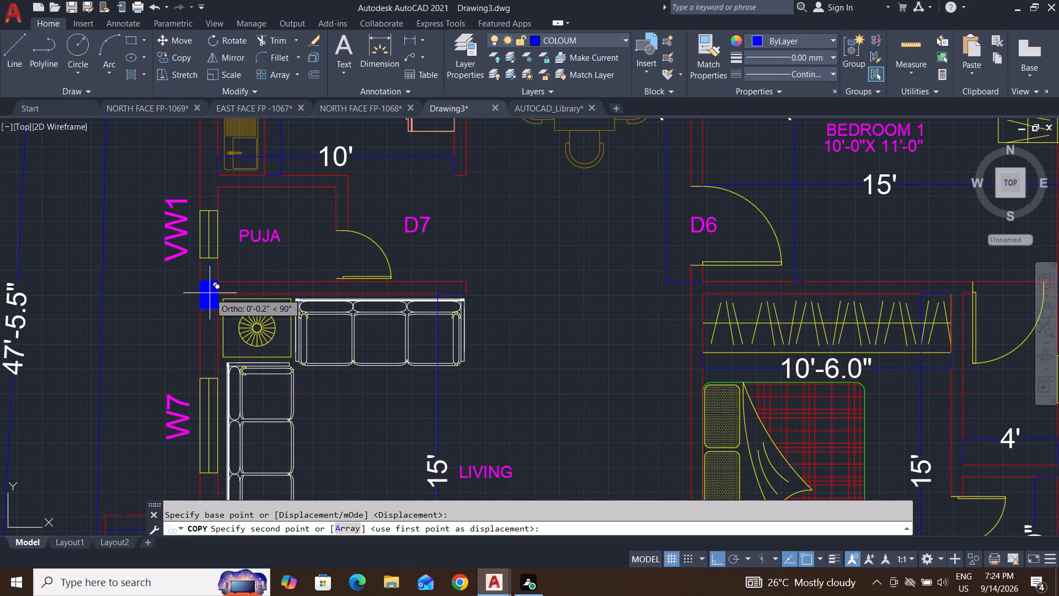
scroll(210, 293, "down", 3)
scroll(216, 389, "up", 1)
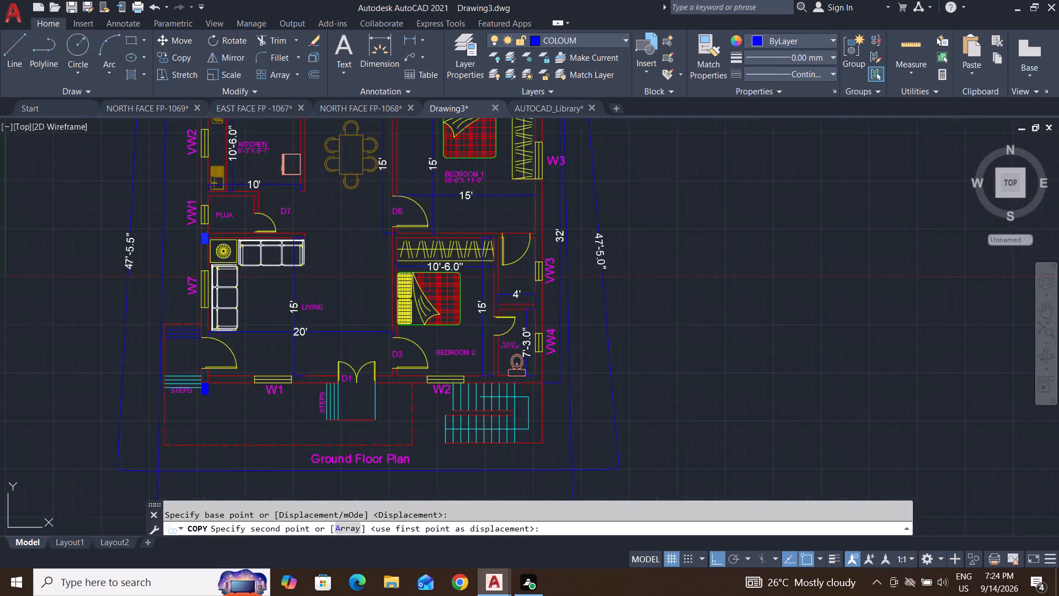
scroll(216, 389, "up", 1)
middle_click_drag(211, 412, 234, 342)
left_click(216, 354)
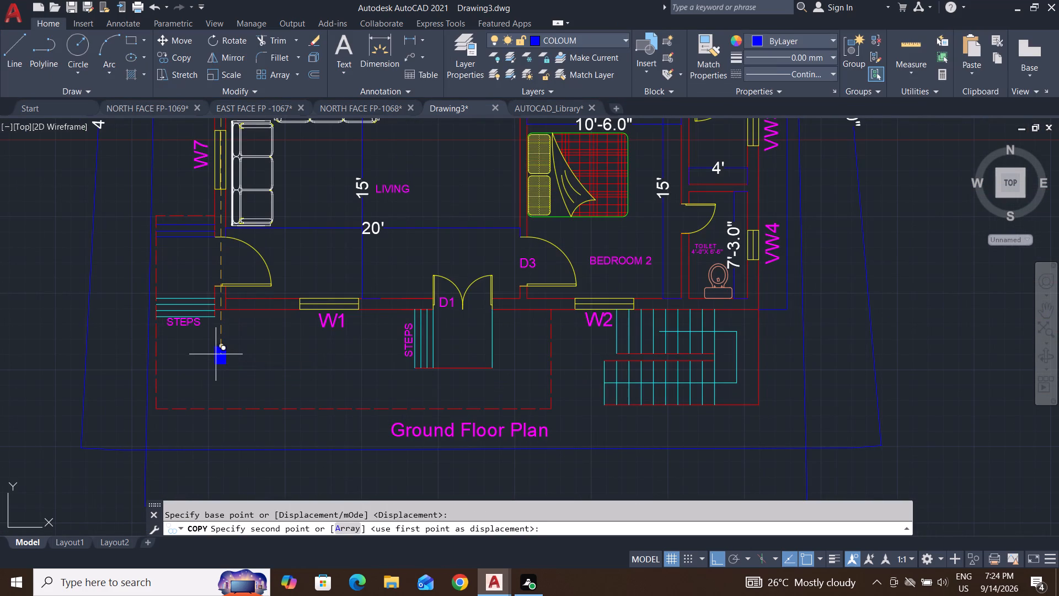
key("Escape")
key("Escape")
Trim the left wall's inner line where it crosses the front wall at the living room's lower-left corner.
scroll(229, 303, "up", 5)
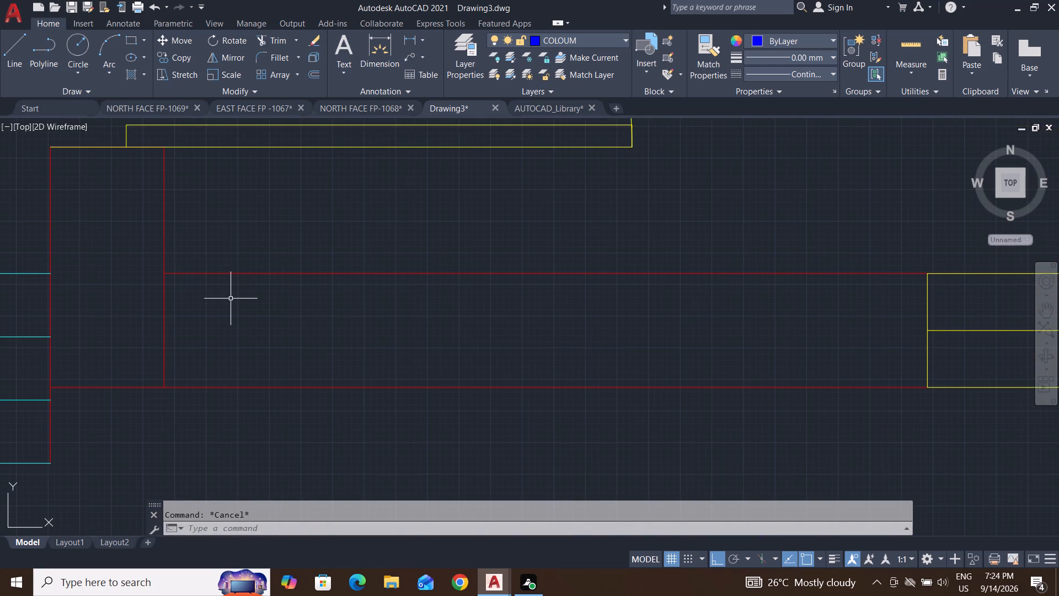
key("Escape")
key("Escape")
key("Escape")
type("TR")
key("space")
key("space")
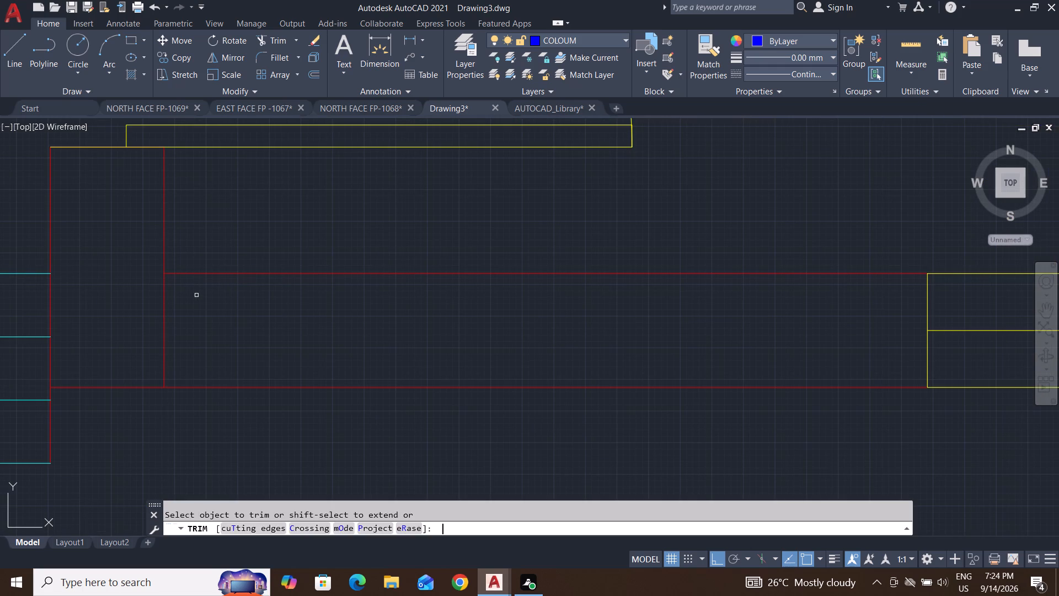
left_click(208, 304)
left_click(121, 339)
key("Escape")
key("Escape")
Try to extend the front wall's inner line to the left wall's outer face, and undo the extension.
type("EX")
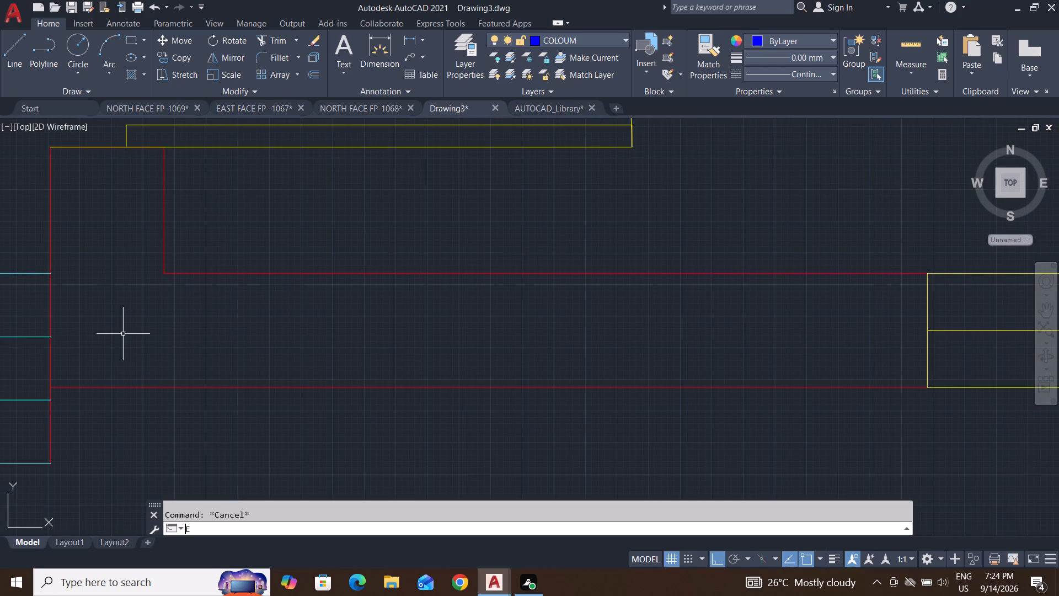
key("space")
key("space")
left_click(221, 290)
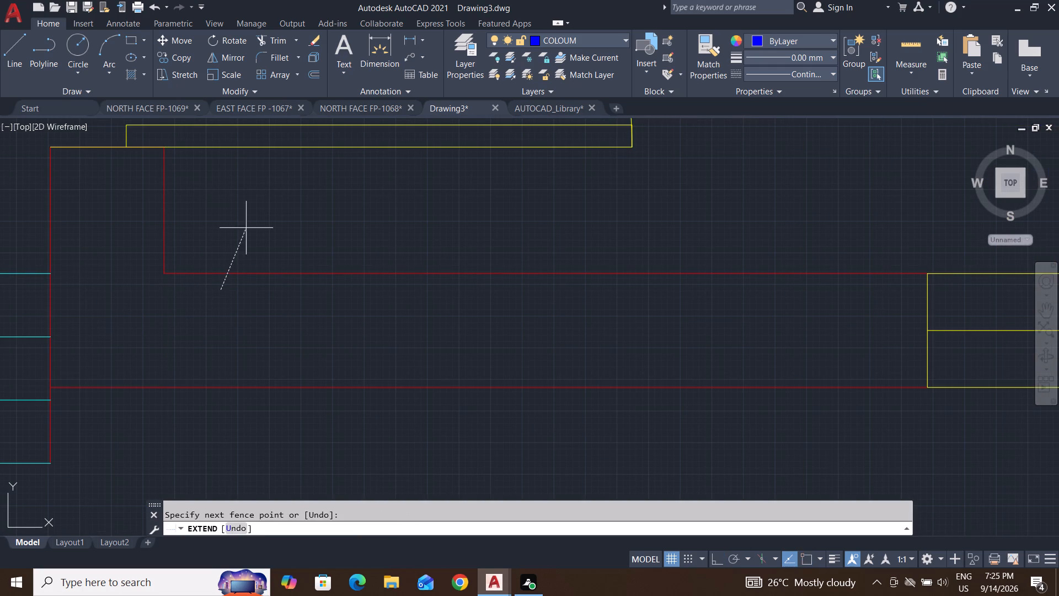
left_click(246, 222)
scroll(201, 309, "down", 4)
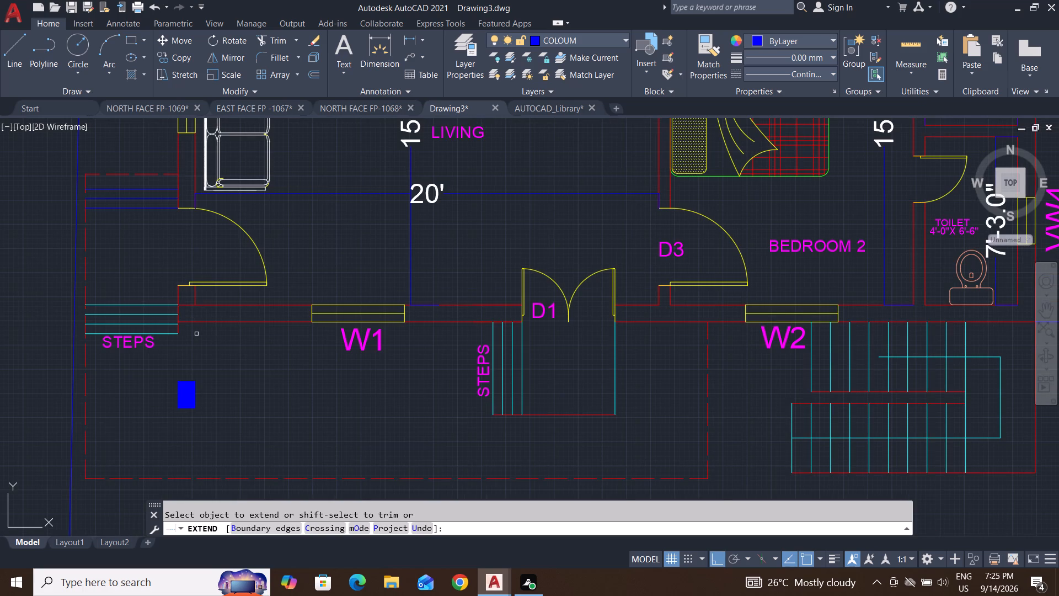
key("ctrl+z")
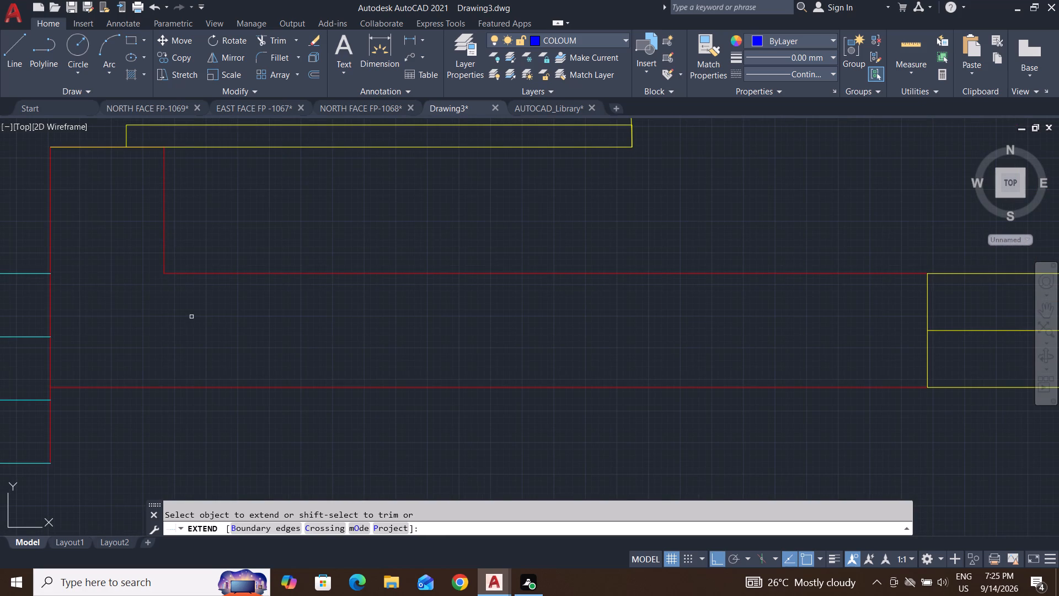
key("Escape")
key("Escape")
Rotate the column fill below the front wall a quarter turn clockwise about its upper-right corner so that it lies horizontally.
middle_click_drag(266, 301, 282, 274)
scroll(263, 380, "down", 2)
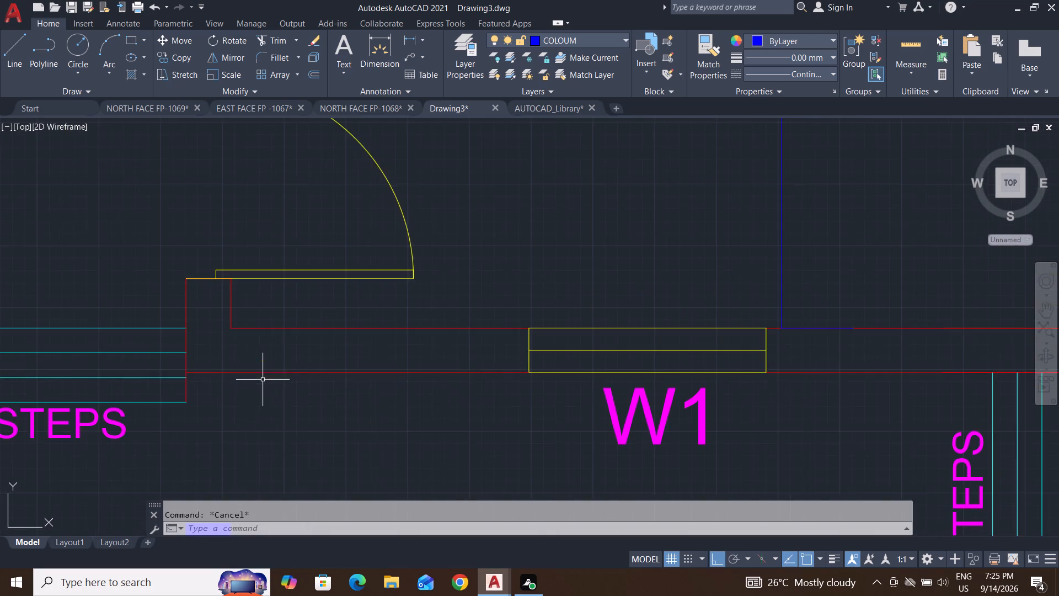
scroll(263, 396, "down", 1)
middle_click_drag(263, 396, 318, 249)
left_click(340, 302)
left_click(217, 424)
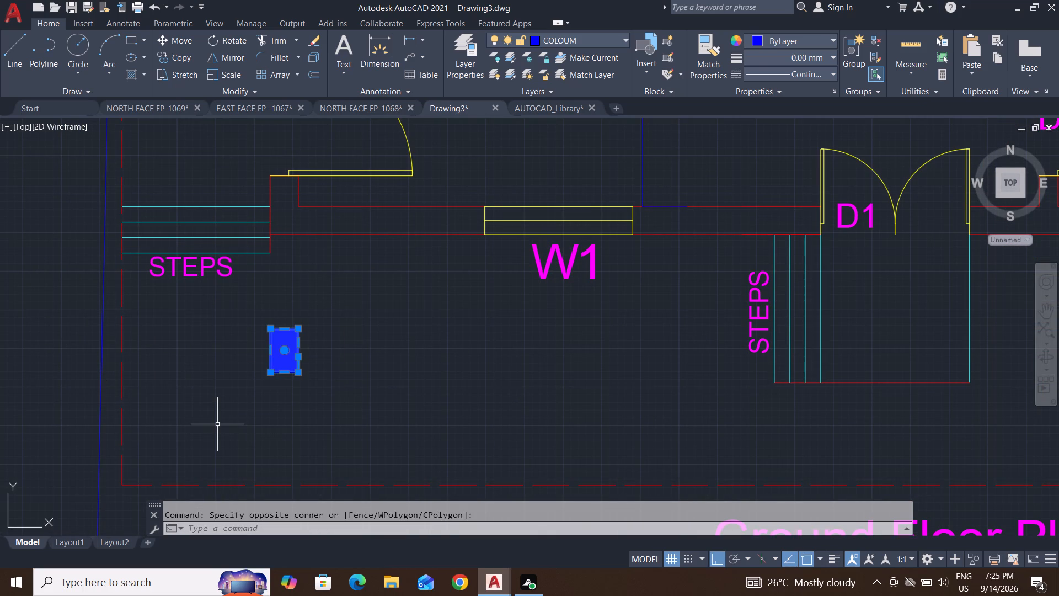
type("RO")
key("Return")
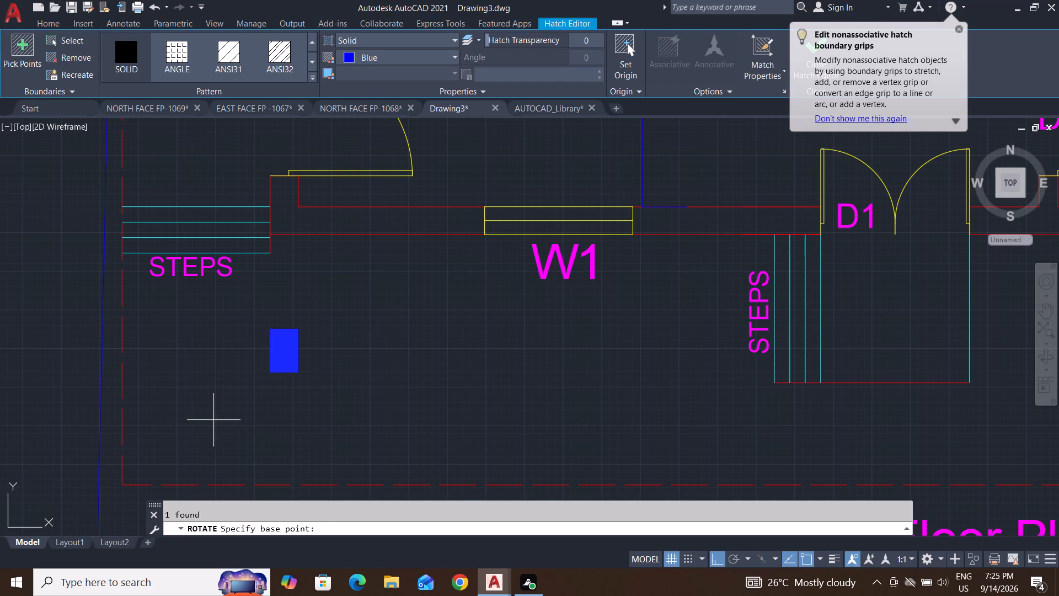
left_click(297, 331)
left_click(330, 454)
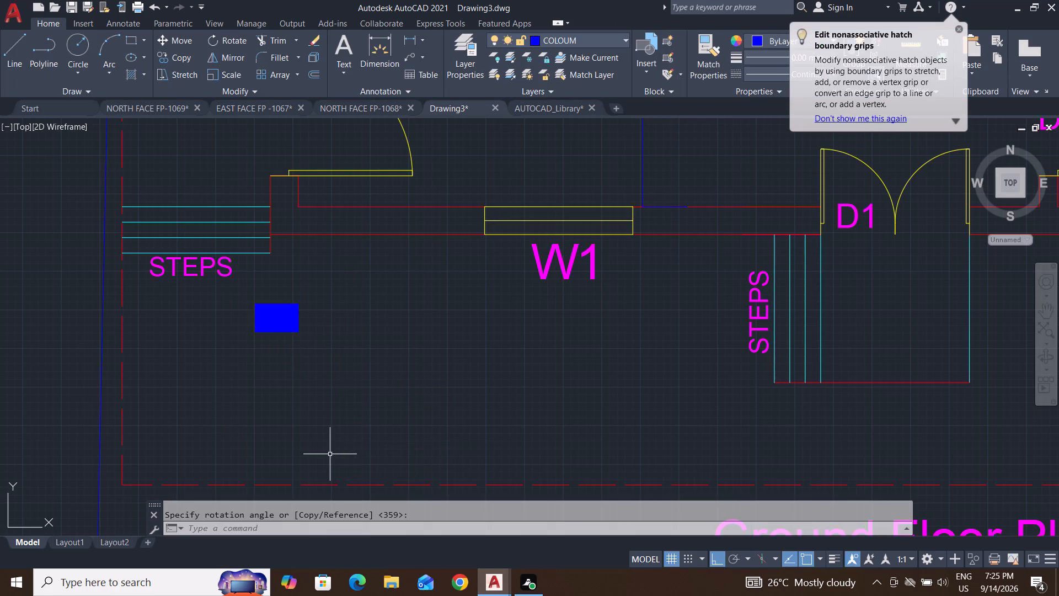
key("Return")
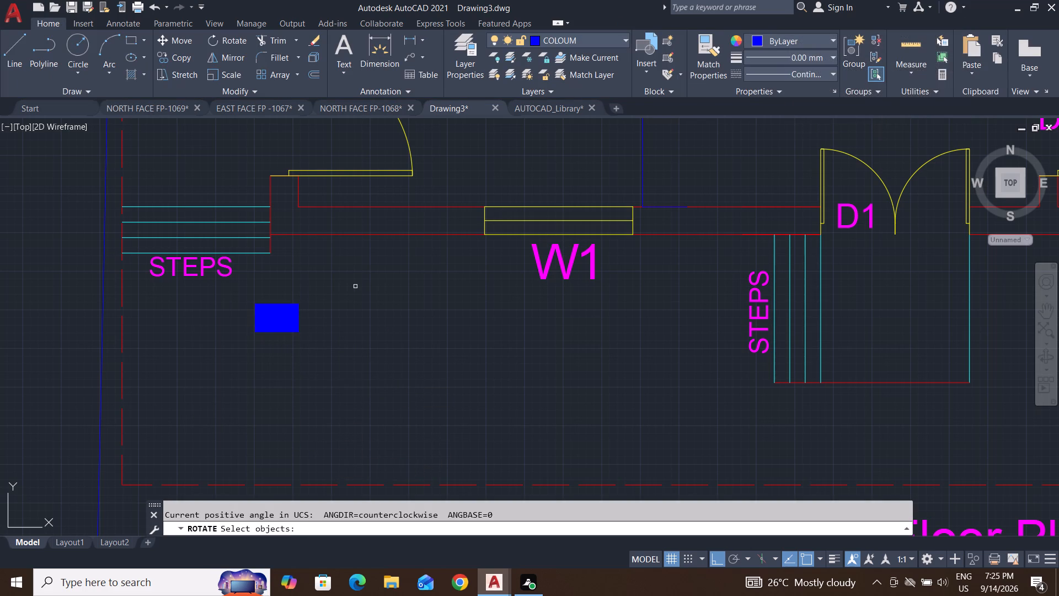
key("Escape")
key("Escape")
key("Escape")
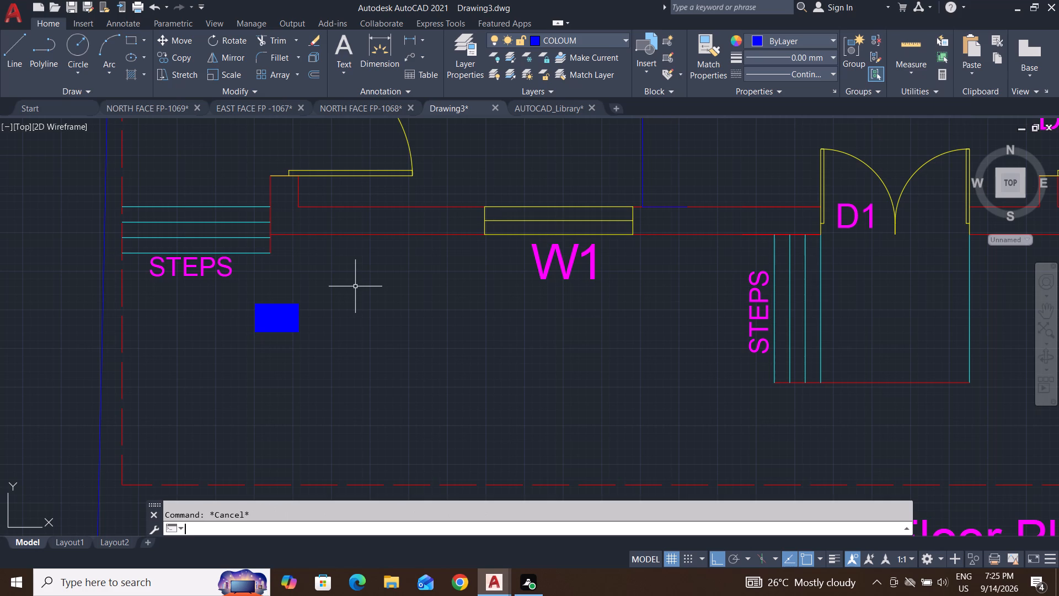
Move the rotated column fill by its lower-left corner to the outer corner where the left and front walls meet.
left_click_drag(355, 276, 350, 279)
left_click(224, 383)
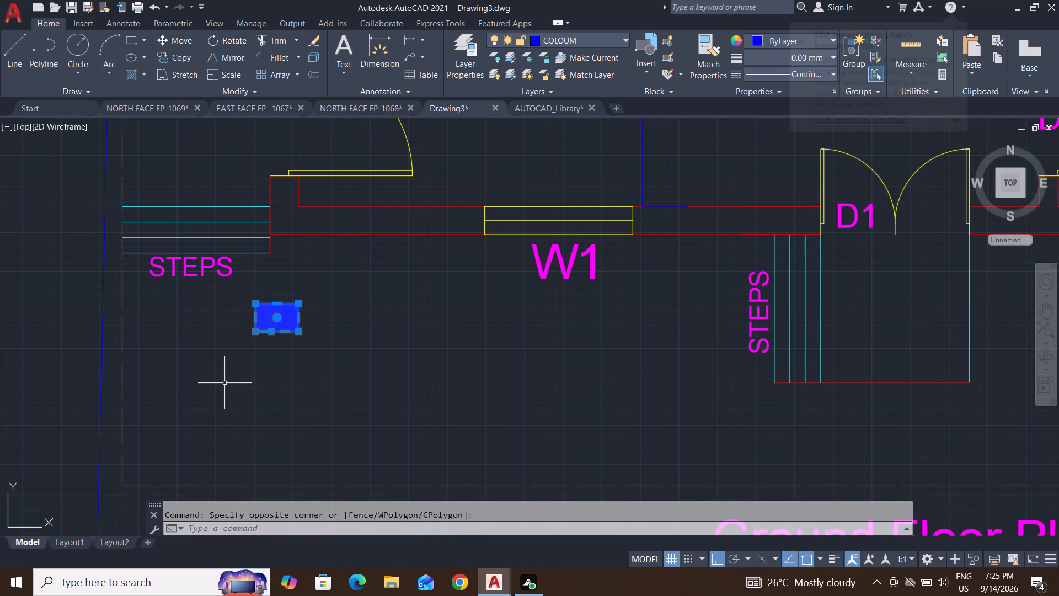
key("m")
key("Return")
scroll(258, 322, "up", 2)
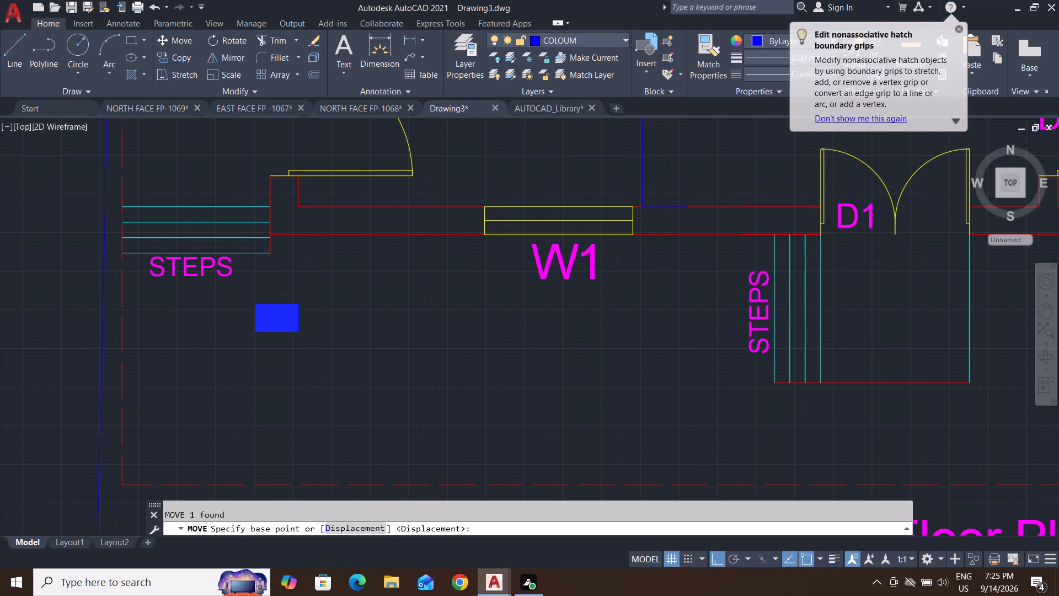
left_click(252, 340)
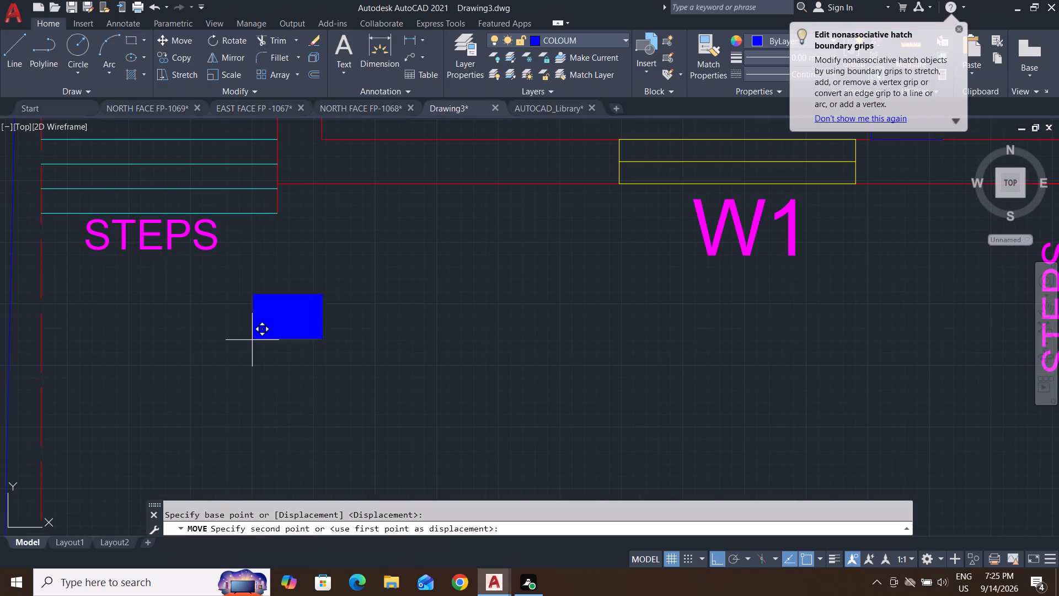
left_click(279, 182)
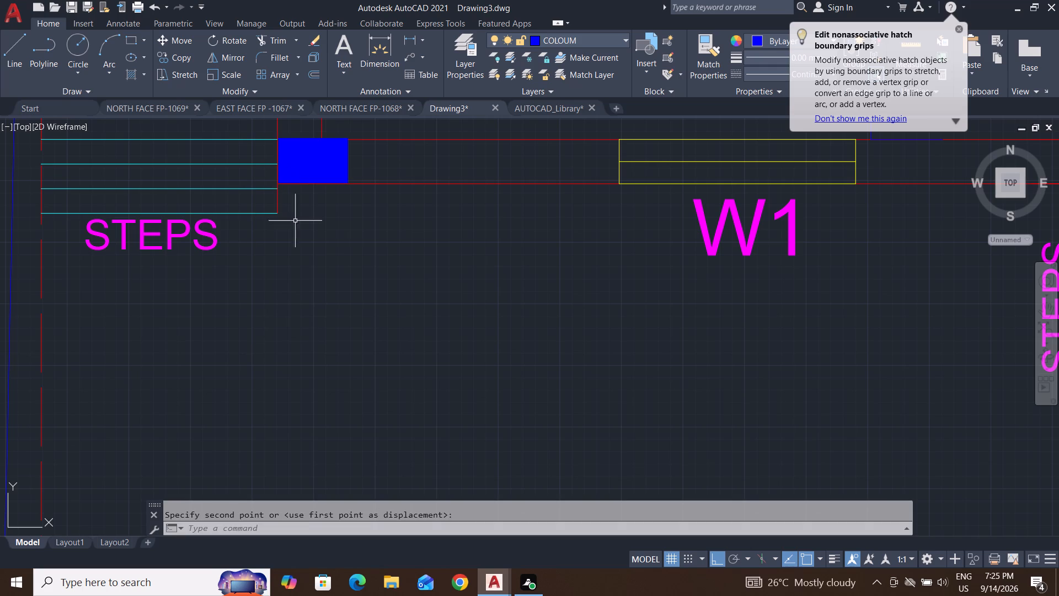
Move the horizontal column fill by its lower-left corner exactly onto the outer corner where the left and front walls meet.
scroll(285, 132, "up", 3)
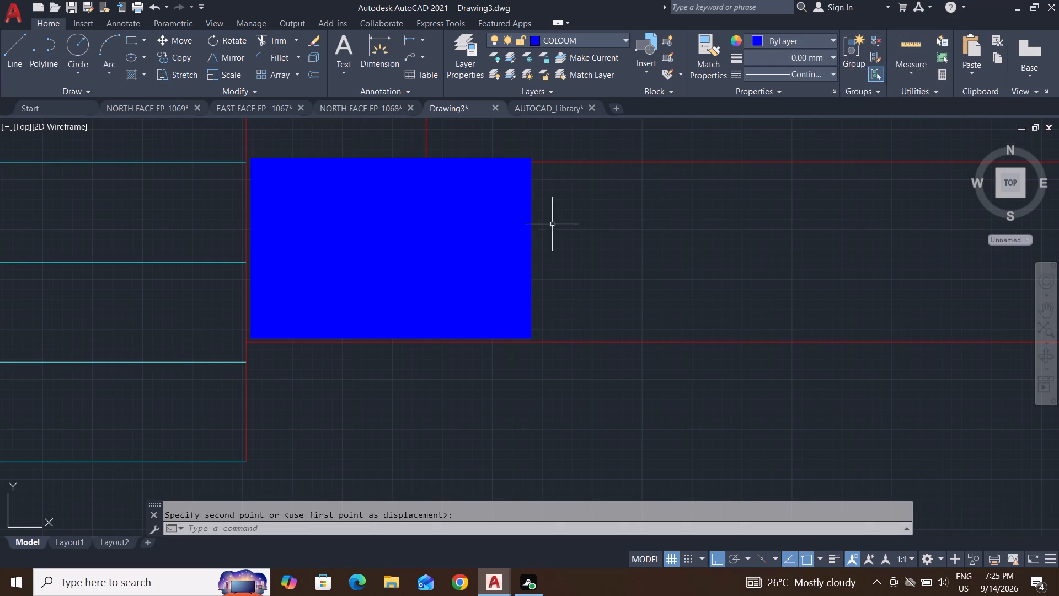
key("Escape")
key("Escape")
key("Escape")
left_click(595, 198)
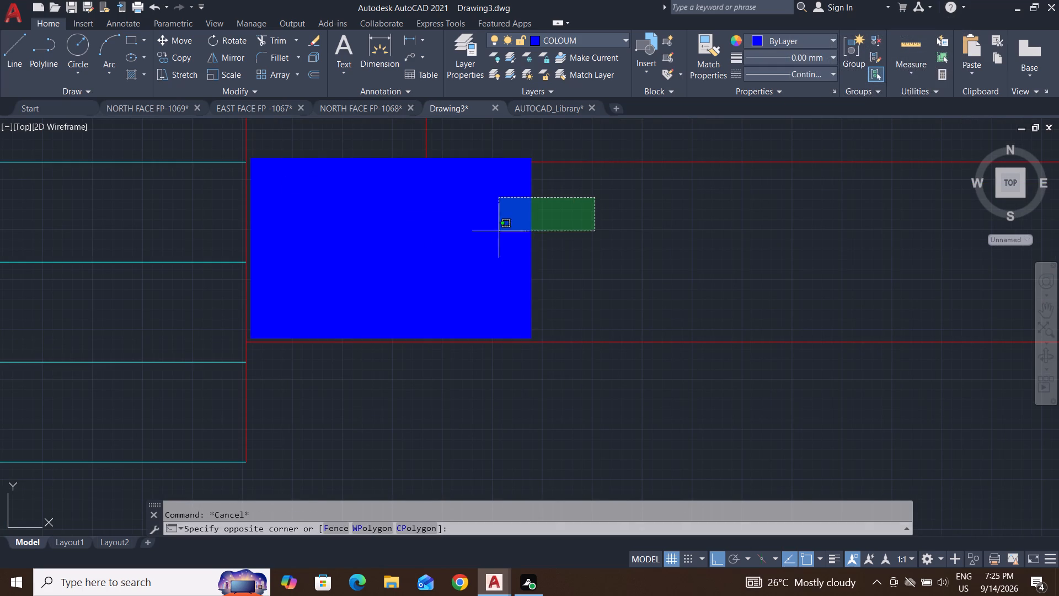
left_click(249, 323)
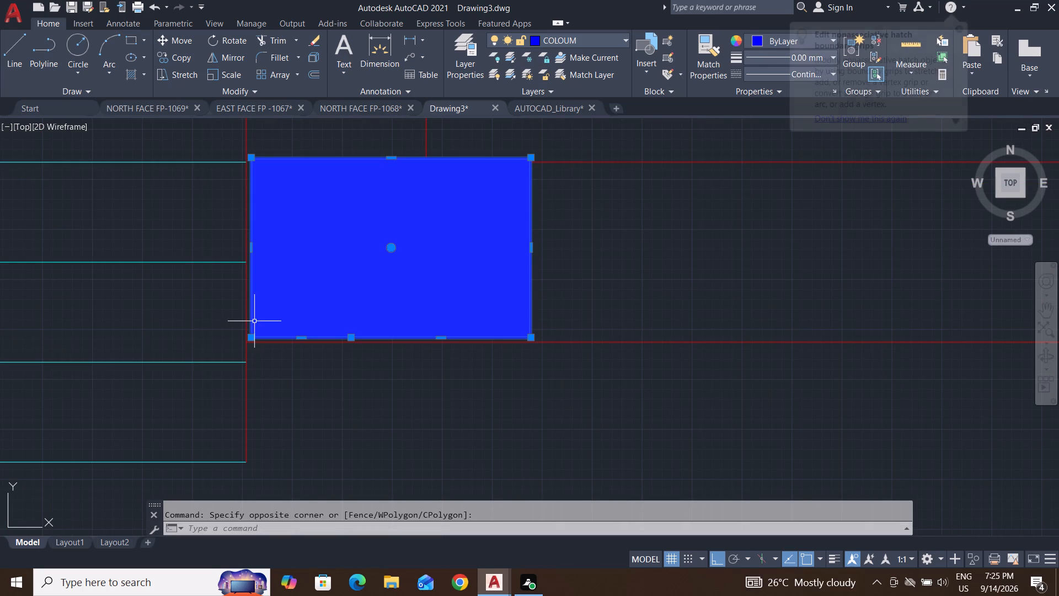
key("m")
key("Return")
scroll(256, 360, "up", 3)
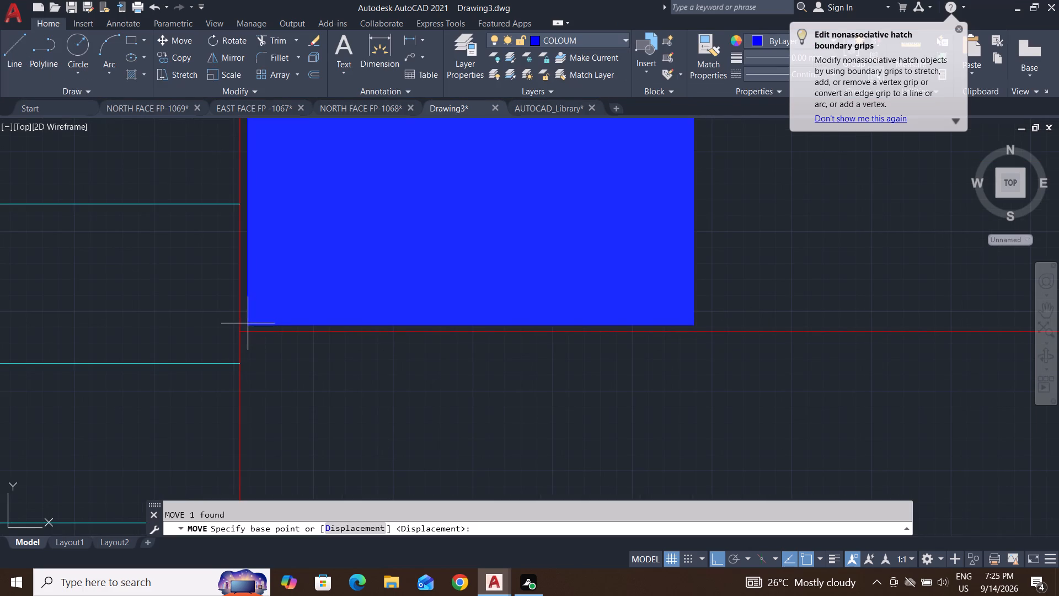
scroll(248, 324, "up", 5)
left_click(229, 331)
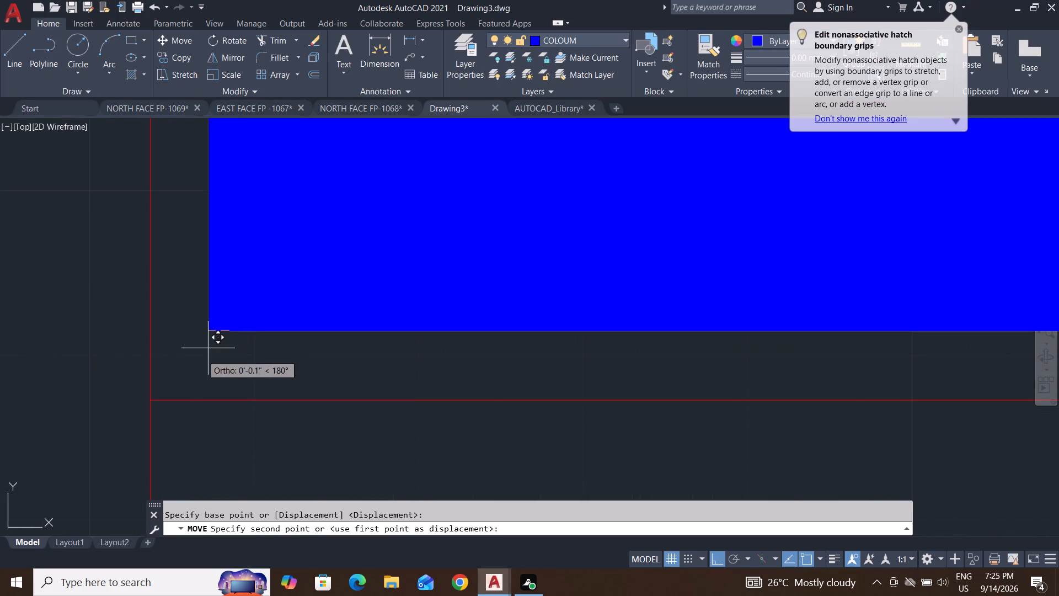
left_click(151, 400)
scroll(151, 400, "down", 3)
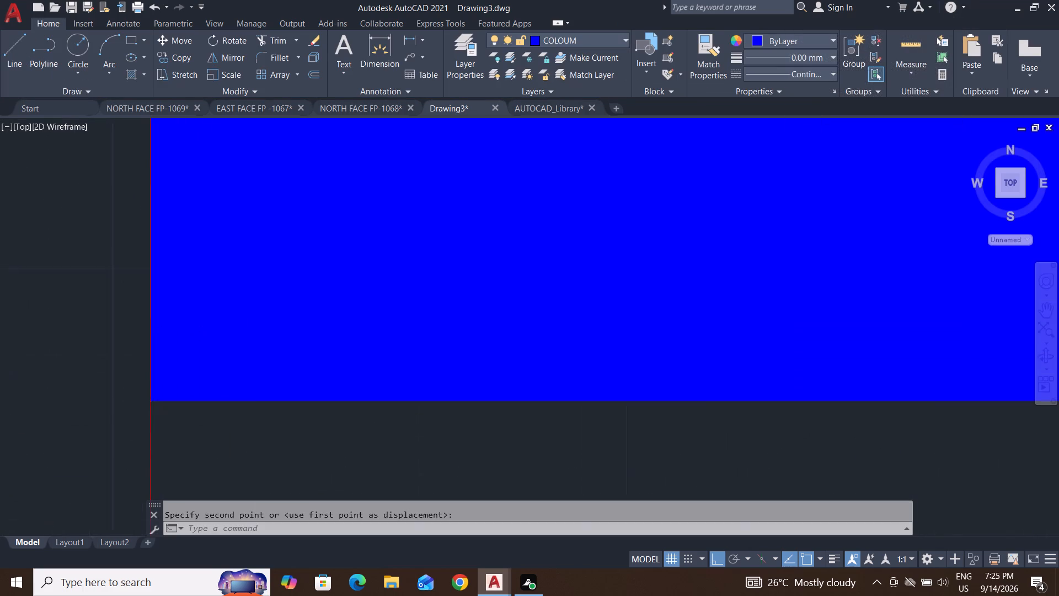
scroll(151, 400, "down", 4)
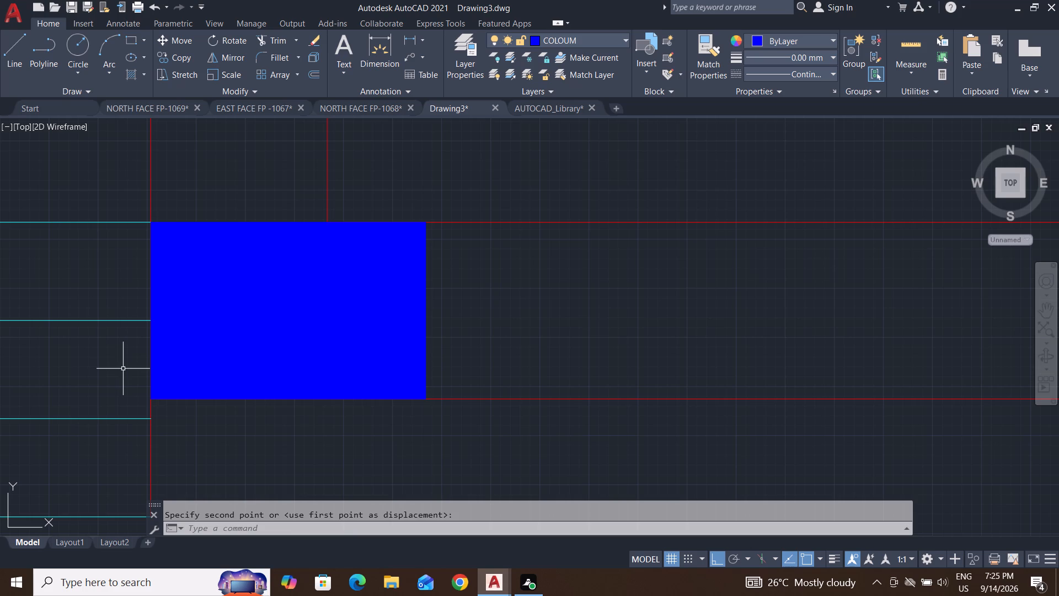
Copy the corner column fill from its upper-right corner, with ortho off, into the open space beside the D7 label.
left_click(514, 256)
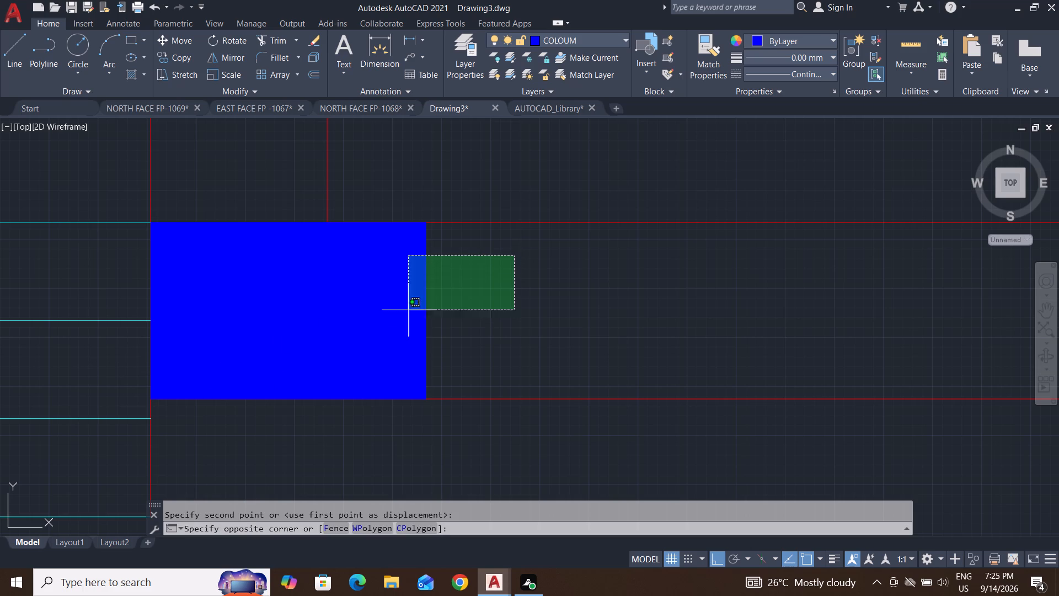
left_click(188, 364)
type("CO")
key("Return")
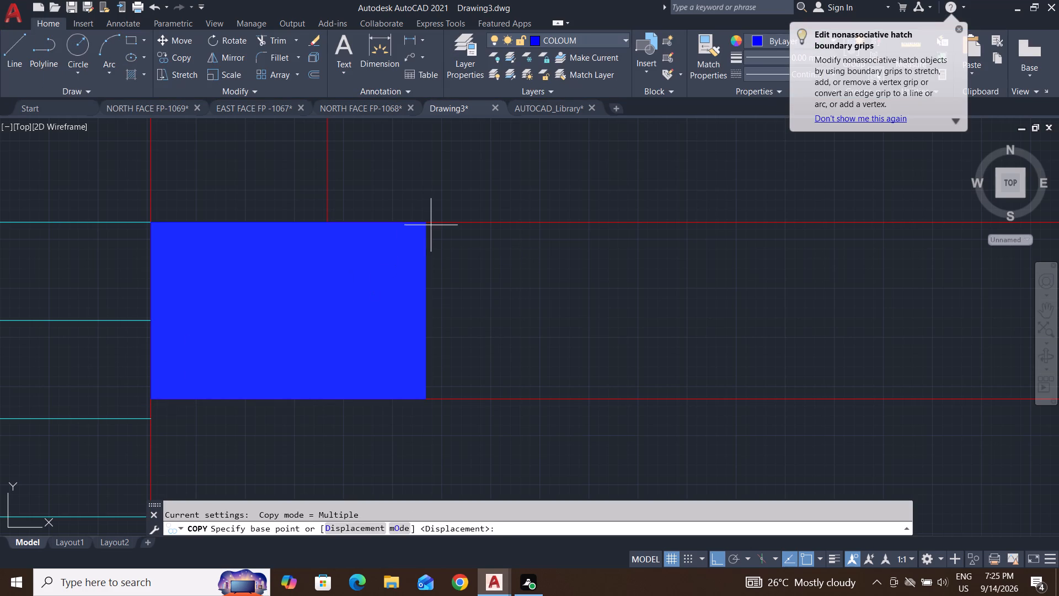
left_click(424, 223)
scroll(424, 223, "down", 5)
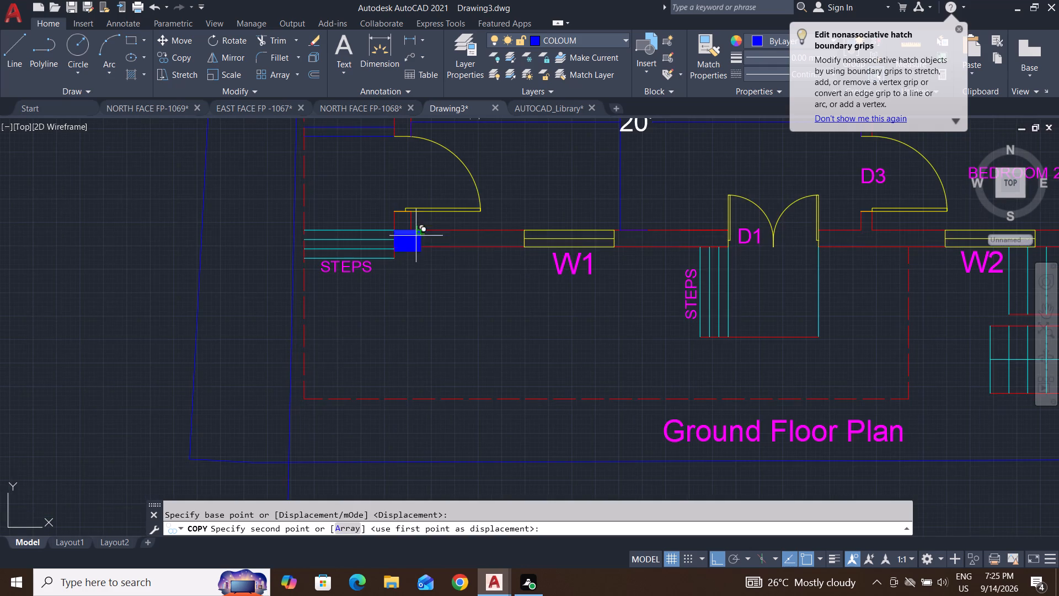
middle_click_drag(500, 229, 404, 368)
middle_click_drag(475, 277, 440, 345)
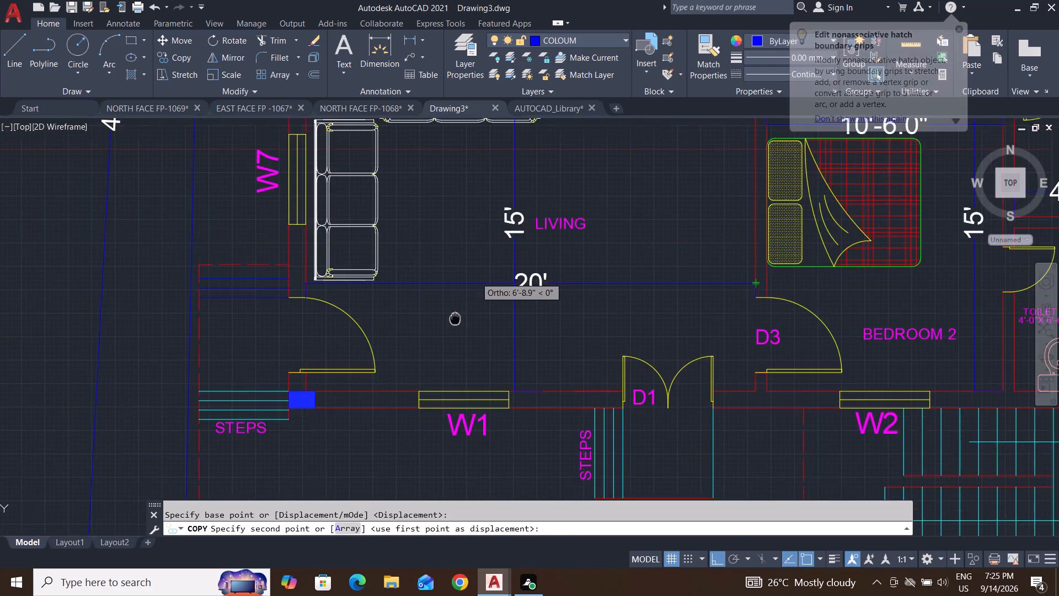
middle_click_drag(440, 345, 413, 400)
scroll(421, 354, "down", 2)
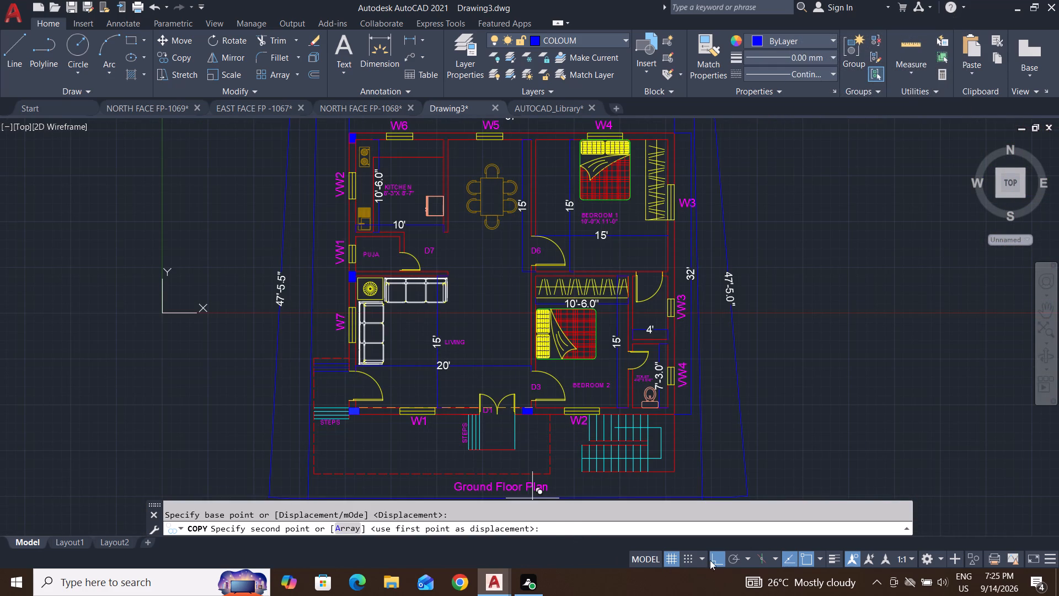
left_click(723, 560)
scroll(429, 258, "up", 3)
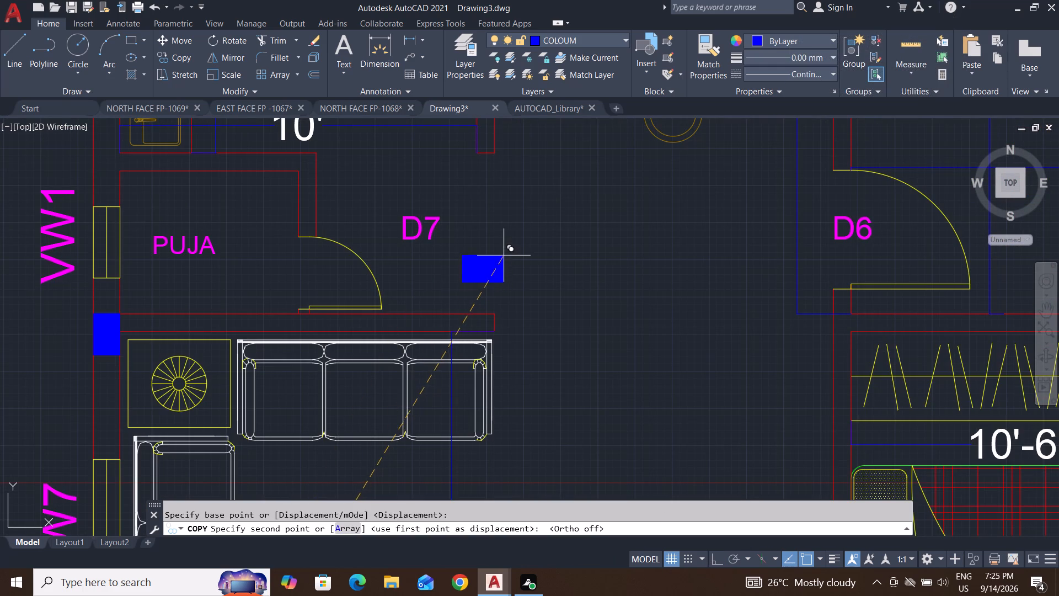
left_click(504, 253)
key("Escape")
key("Escape")
key("Escape")
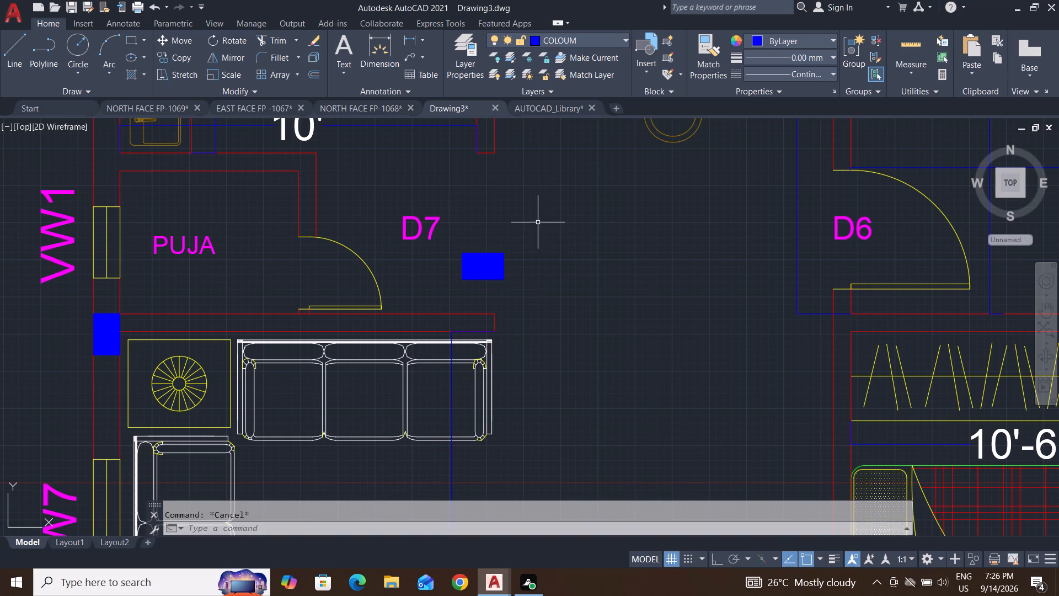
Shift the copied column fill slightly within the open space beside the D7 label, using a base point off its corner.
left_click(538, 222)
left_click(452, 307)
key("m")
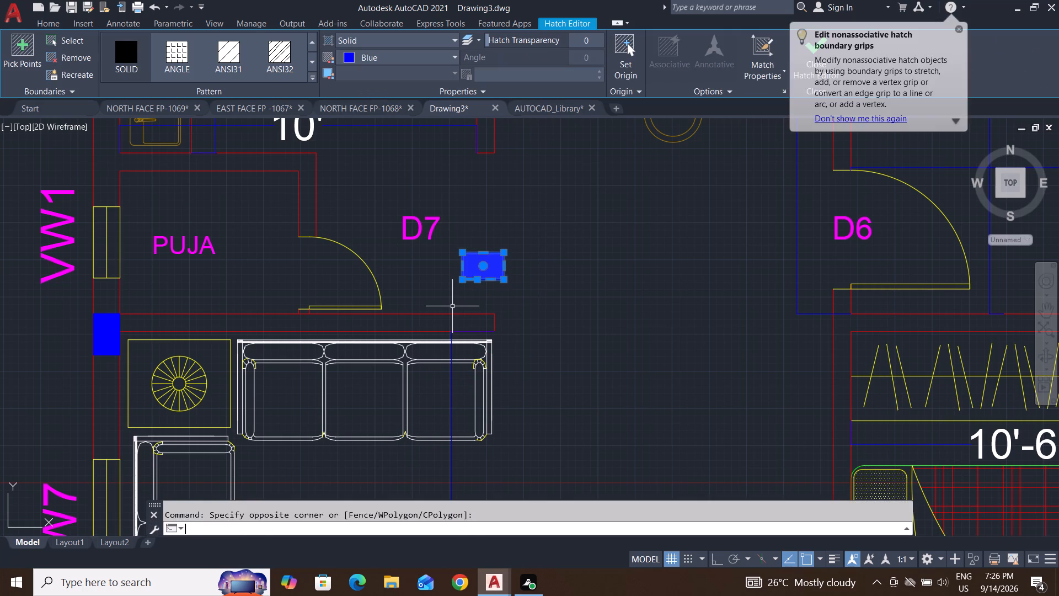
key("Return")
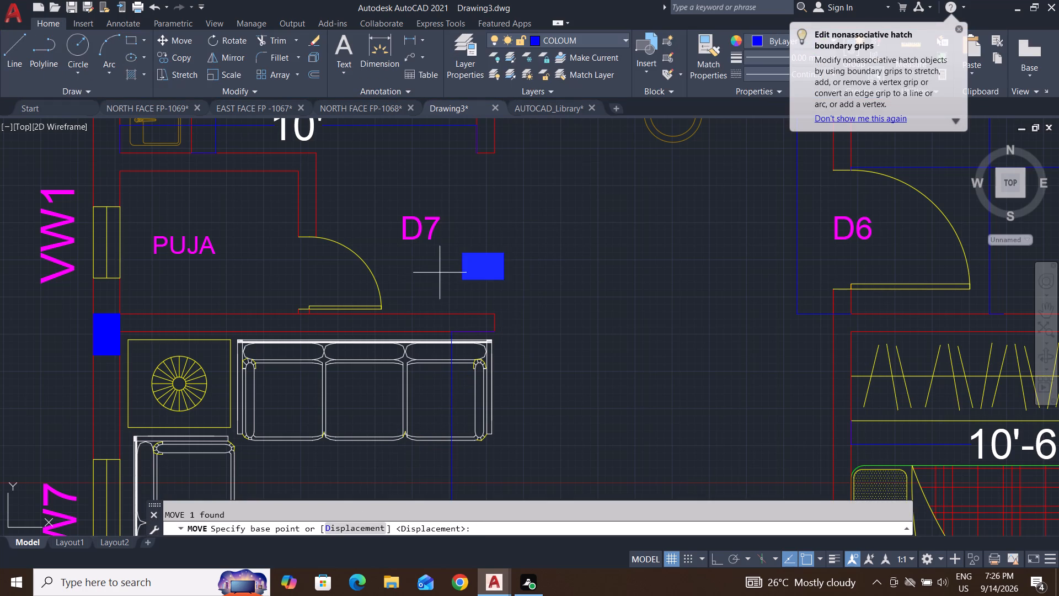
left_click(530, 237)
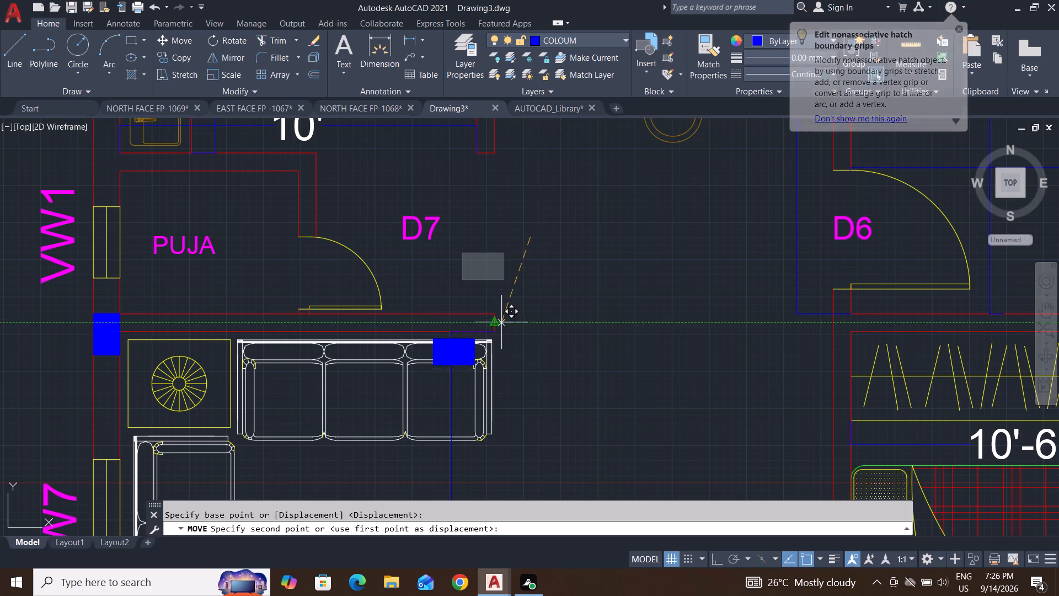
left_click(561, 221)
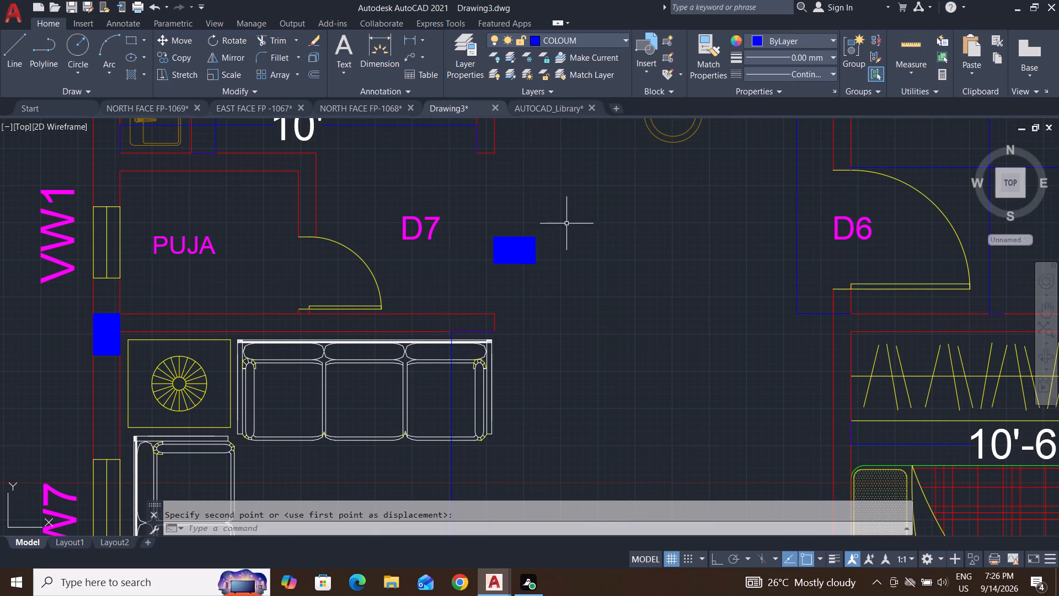
Move the copied column fill by its upper-right corner to the free end of the wall between the puja and living rooms.
left_click(574, 220)
left_click(466, 296)
key("m")
key("Return")
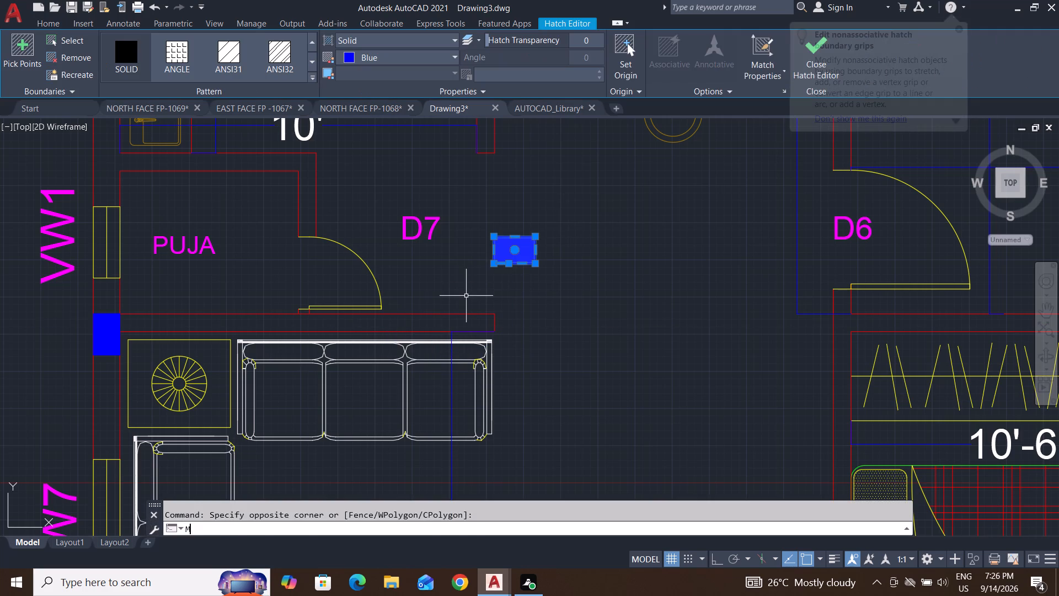
scroll(542, 256, "up", 3)
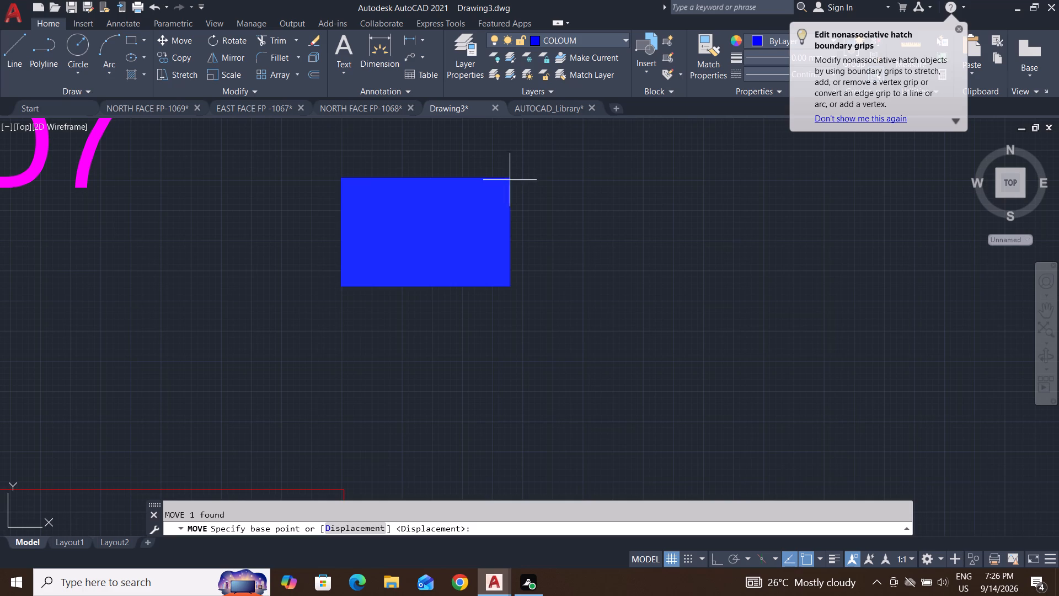
left_click(510, 177)
scroll(510, 177, "down", 3)
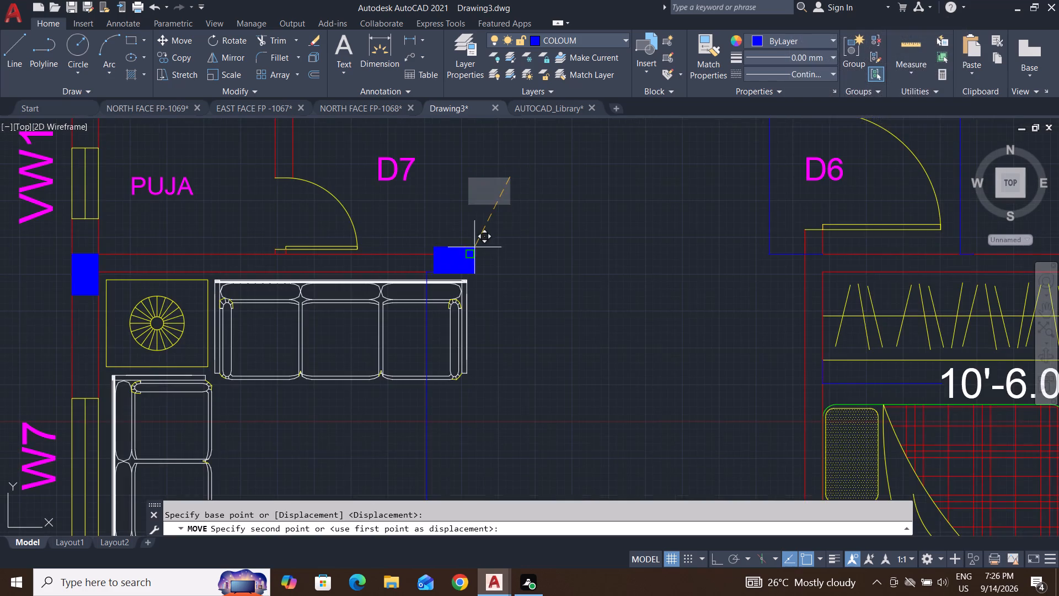
scroll(469, 257, "up", 4)
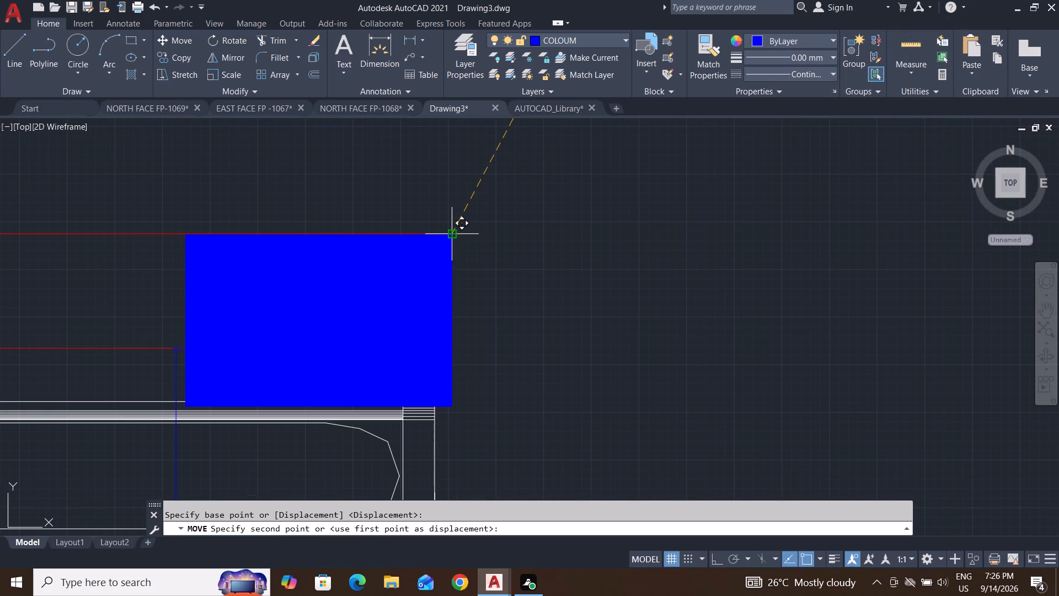
left_click(452, 233)
key("Escape")
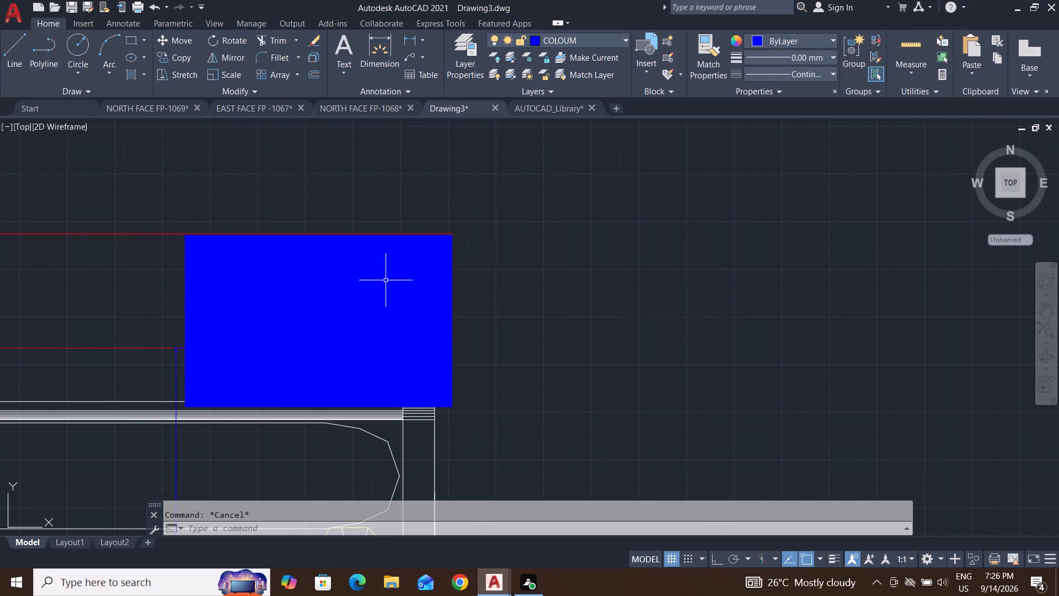
key("Escape")
key("Escape")
Move the column fill up slightly so its upper-right corner meets the upper corner of the wall end above the sofa.
left_click(351, 277)
key("m")
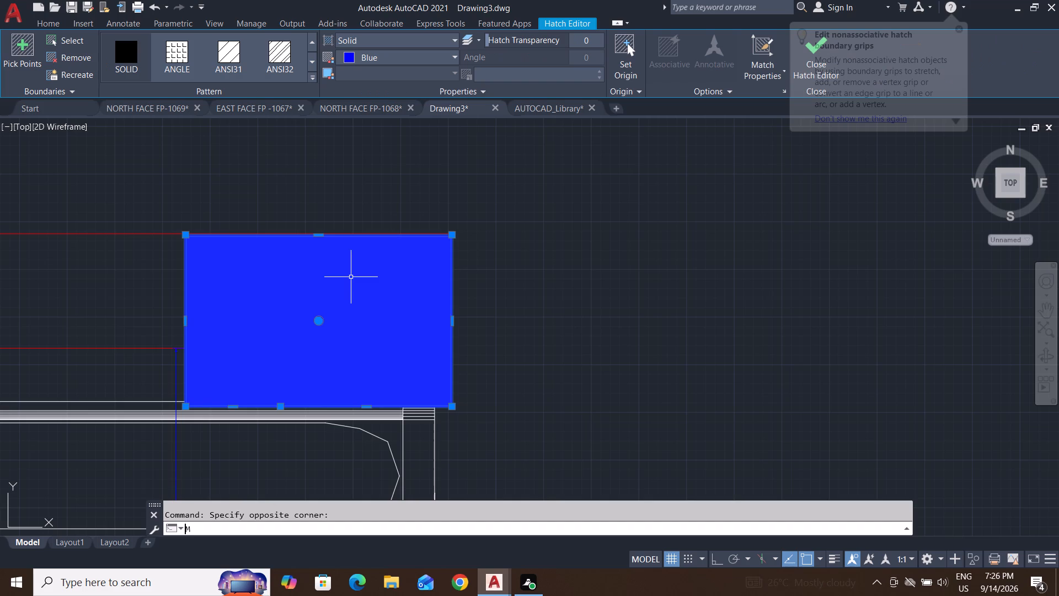
key("Return")
scroll(392, 229, "up", 3)
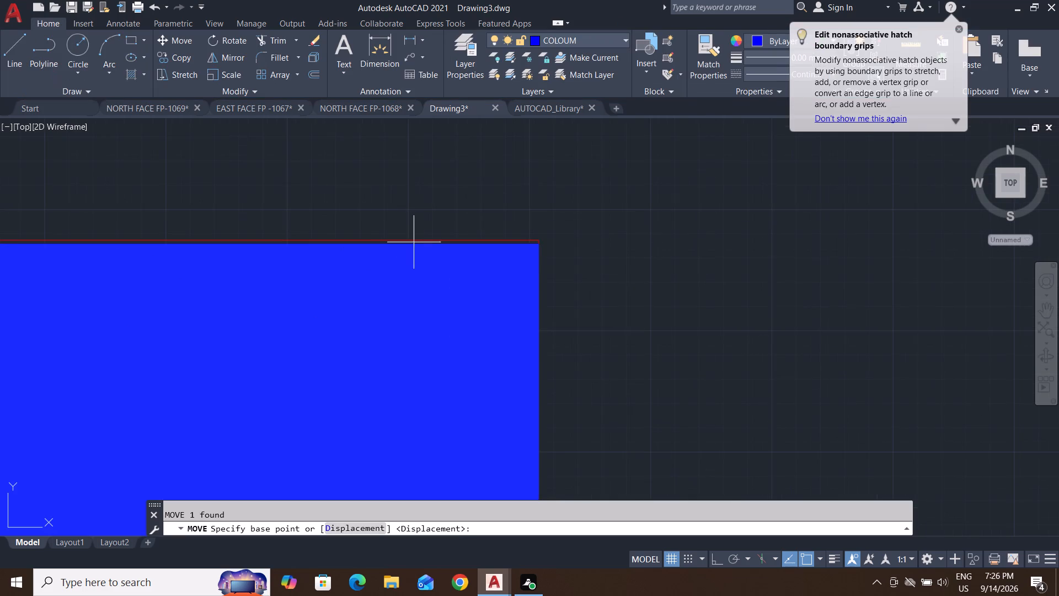
scroll(440, 233, "up", 2)
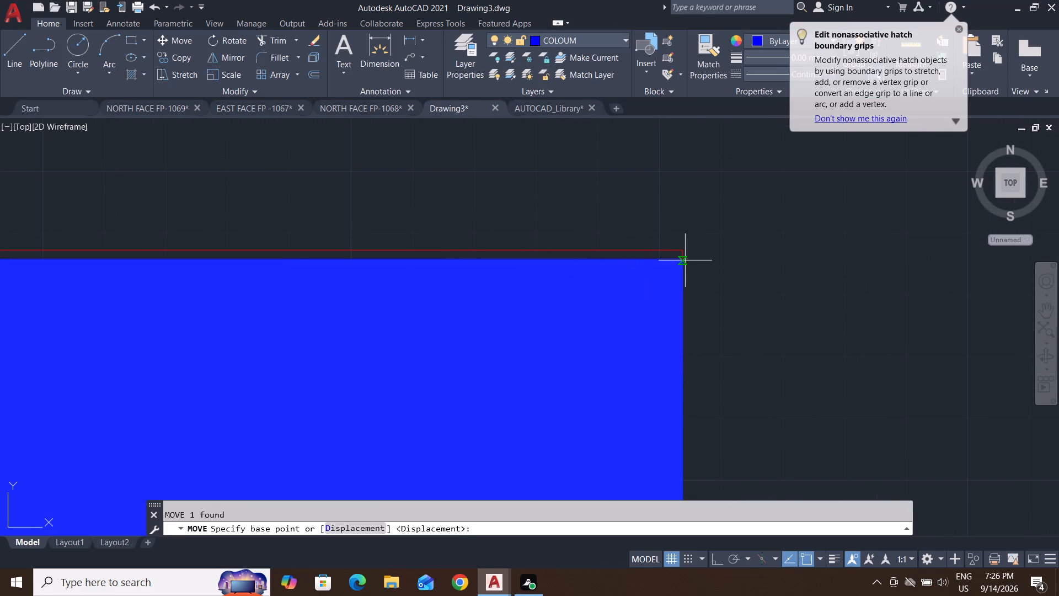
left_click(685, 260)
left_click(679, 252)
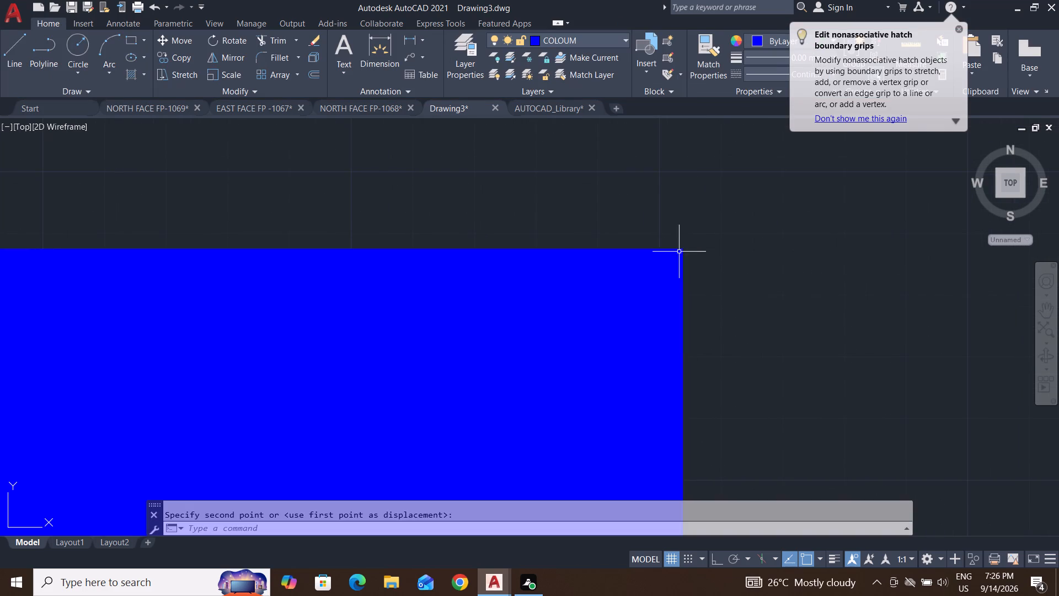
scroll(482, 299, "down", 7)
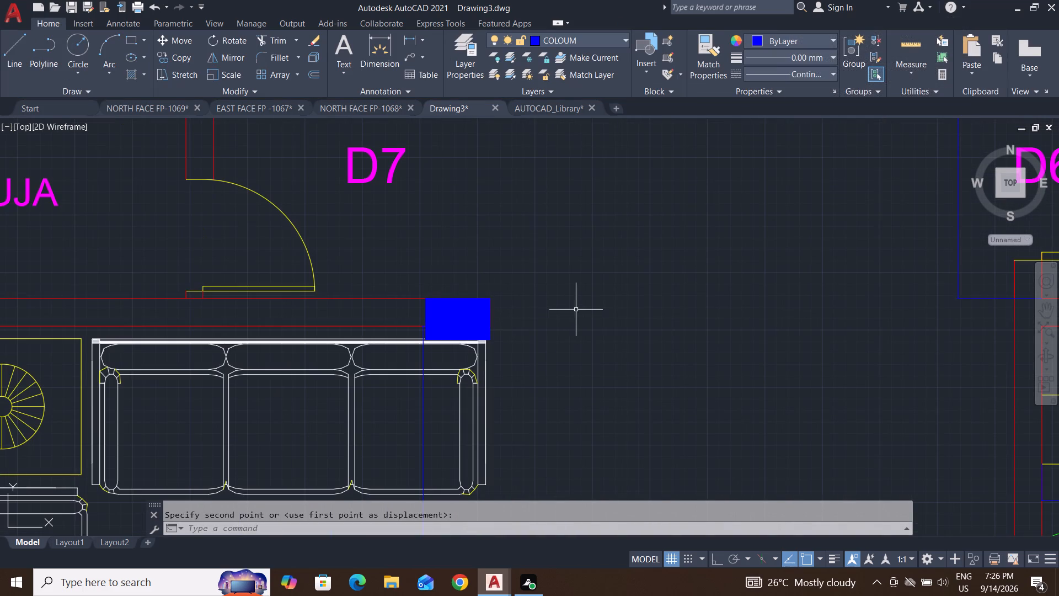
key("Escape")
key("Escape")
key("Escape")
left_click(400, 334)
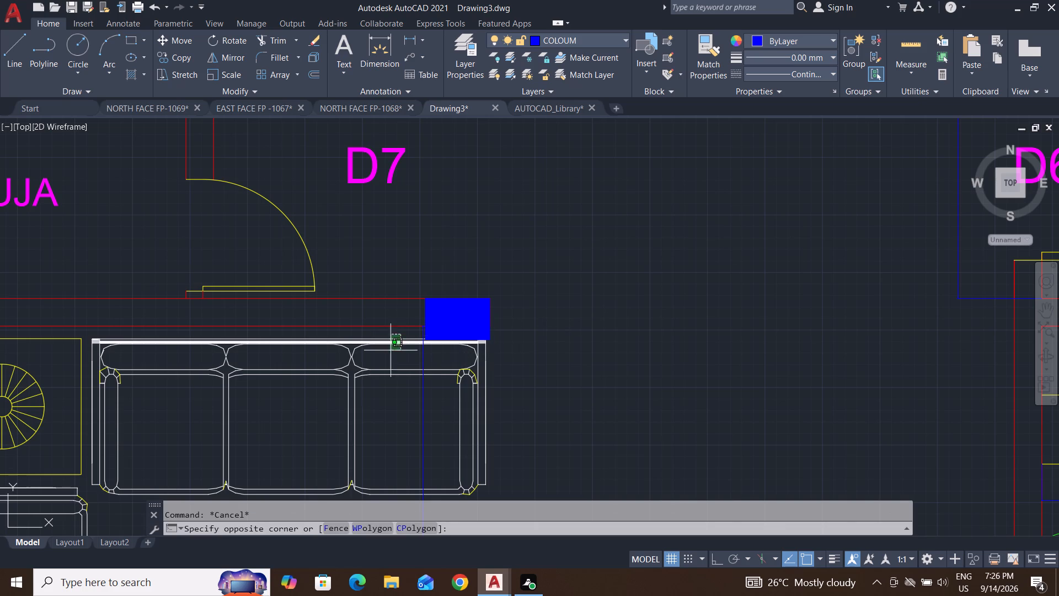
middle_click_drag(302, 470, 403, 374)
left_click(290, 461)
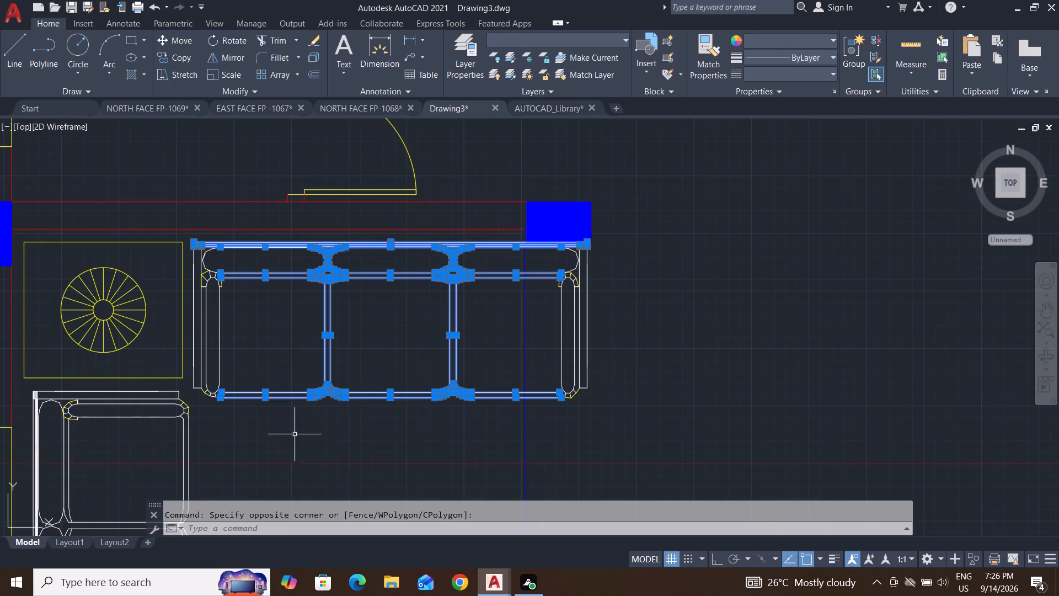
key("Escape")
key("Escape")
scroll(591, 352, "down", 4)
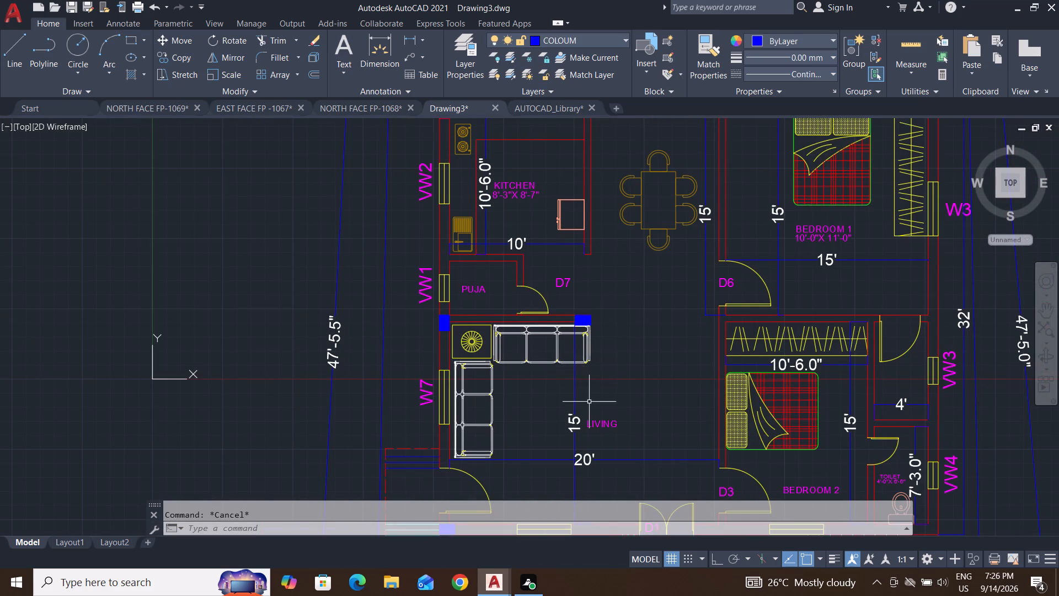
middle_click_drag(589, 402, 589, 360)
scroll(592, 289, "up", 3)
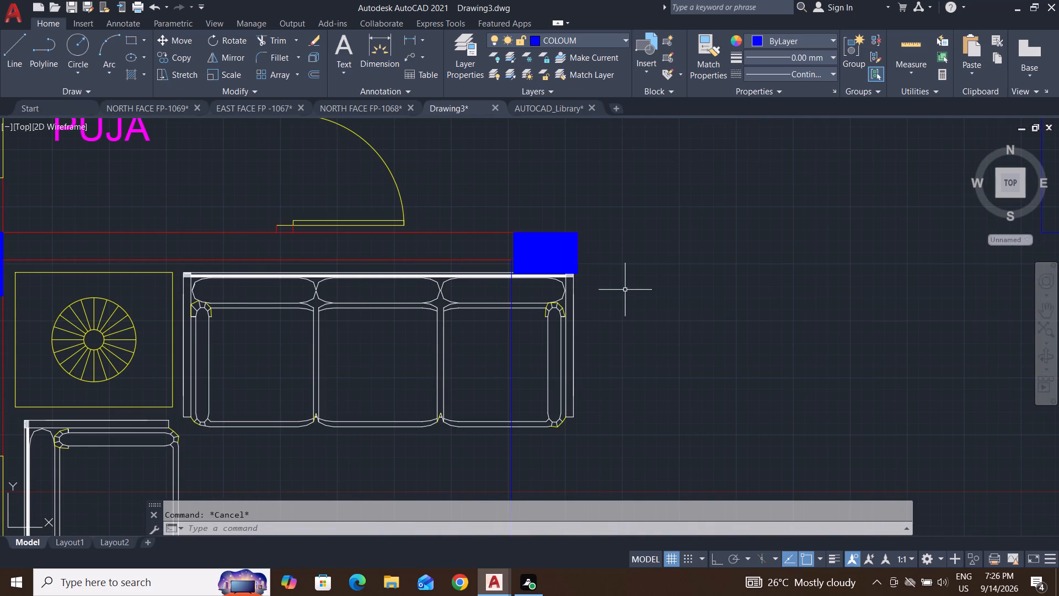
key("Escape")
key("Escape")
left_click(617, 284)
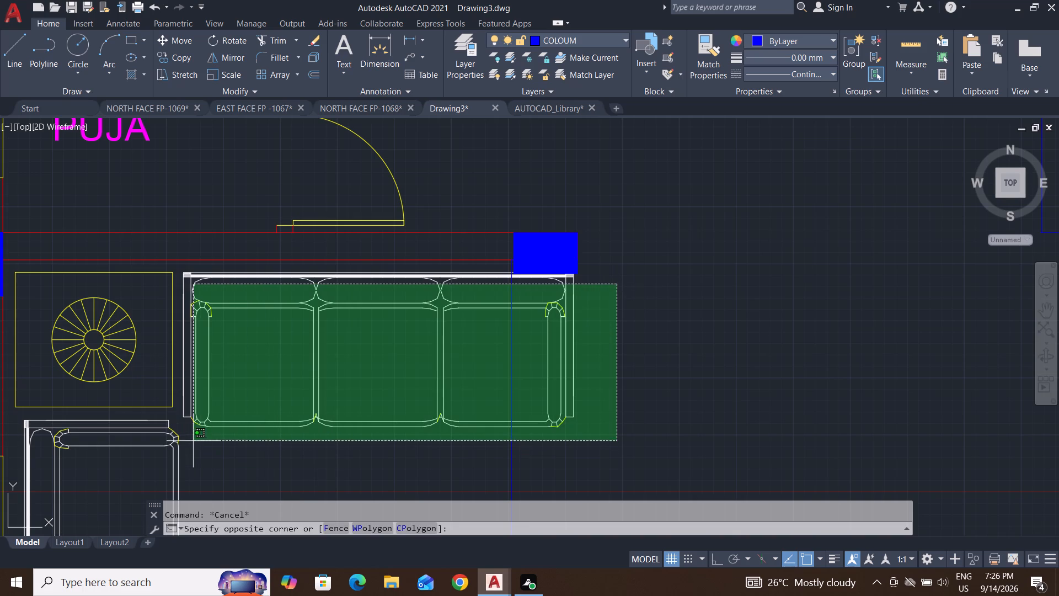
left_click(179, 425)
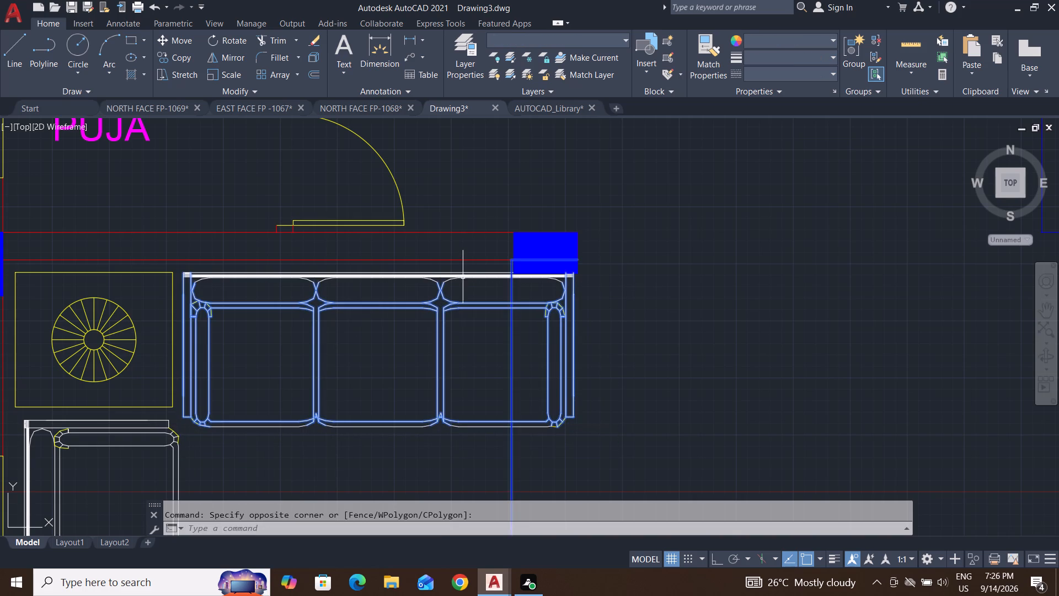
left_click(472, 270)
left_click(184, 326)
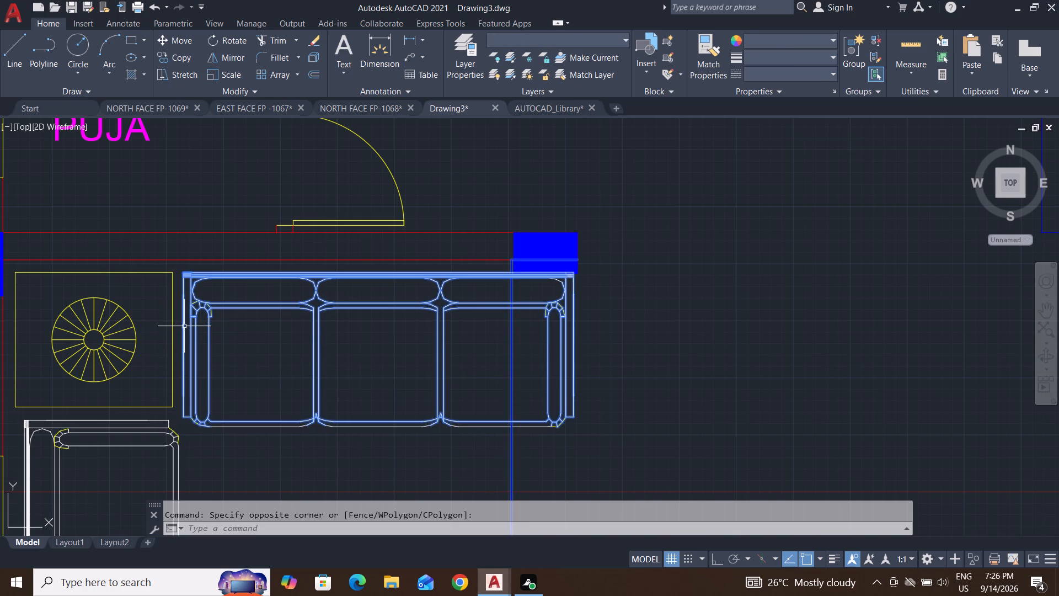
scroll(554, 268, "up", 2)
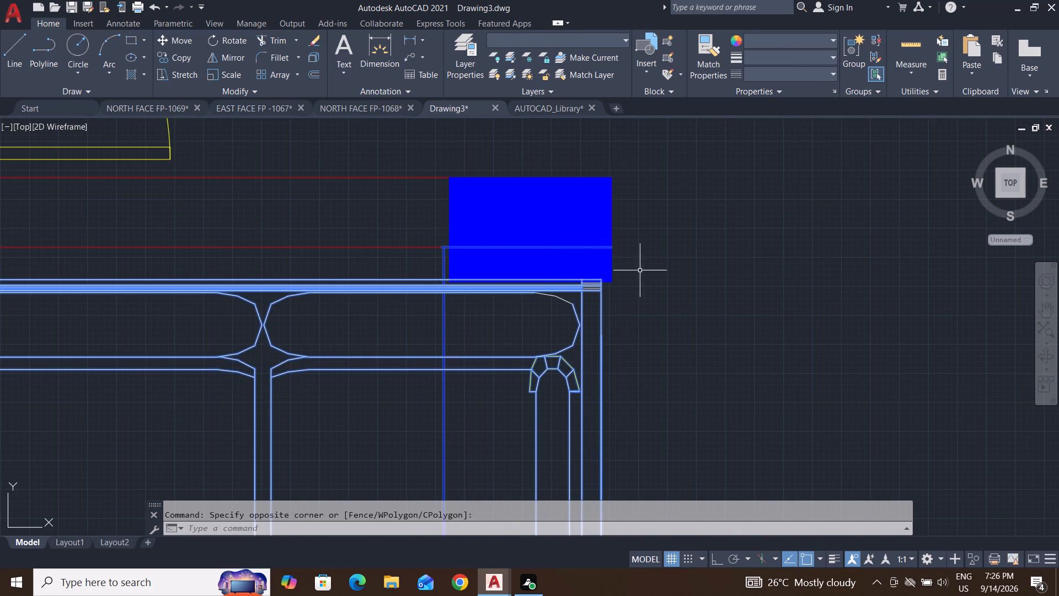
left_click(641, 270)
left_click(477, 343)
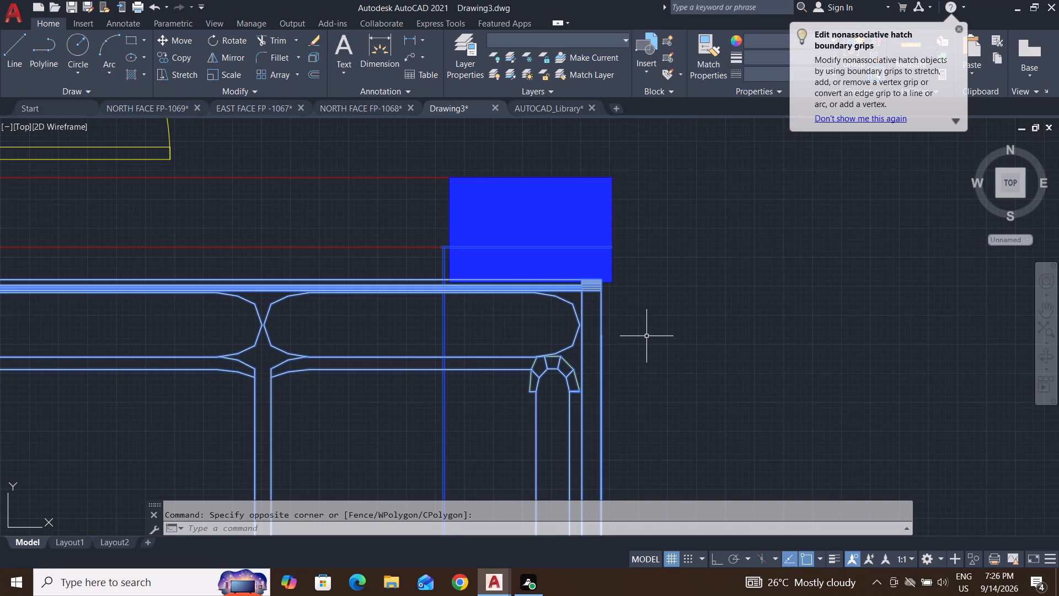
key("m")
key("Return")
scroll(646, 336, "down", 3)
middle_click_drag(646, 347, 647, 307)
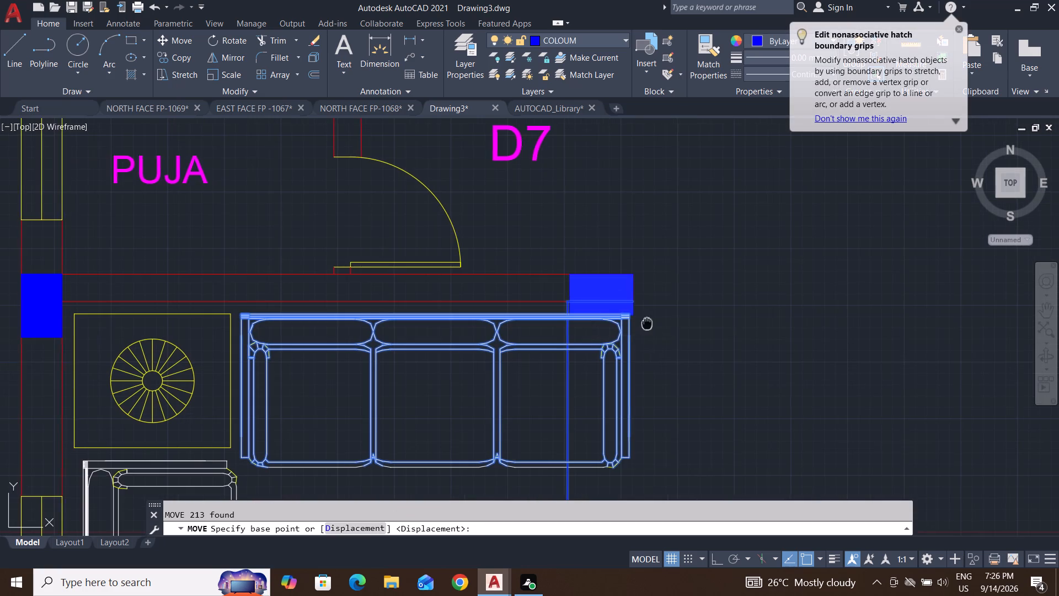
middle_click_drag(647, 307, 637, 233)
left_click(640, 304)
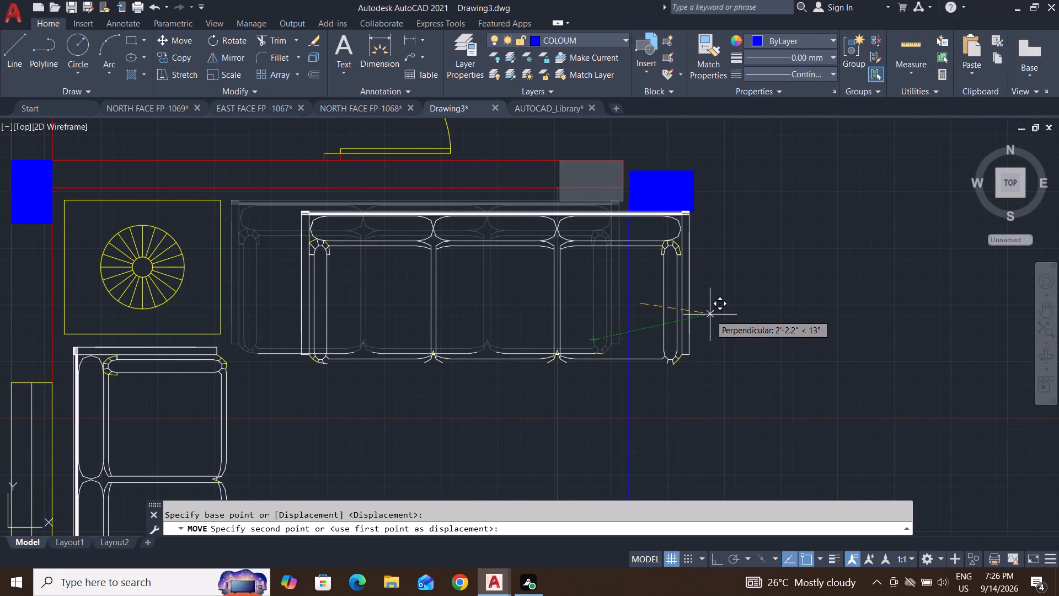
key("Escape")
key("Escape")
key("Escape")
Move the column fill horizontally from the puja–living wall end about 2'-4" into the open space beyond it.
left_click(601, 185)
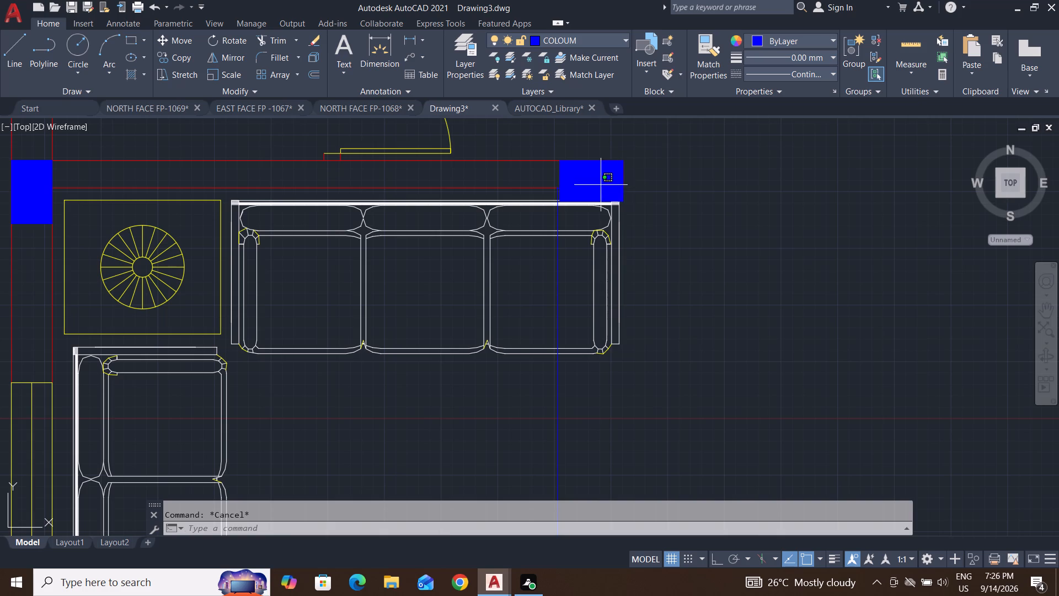
key("m")
key("Return")
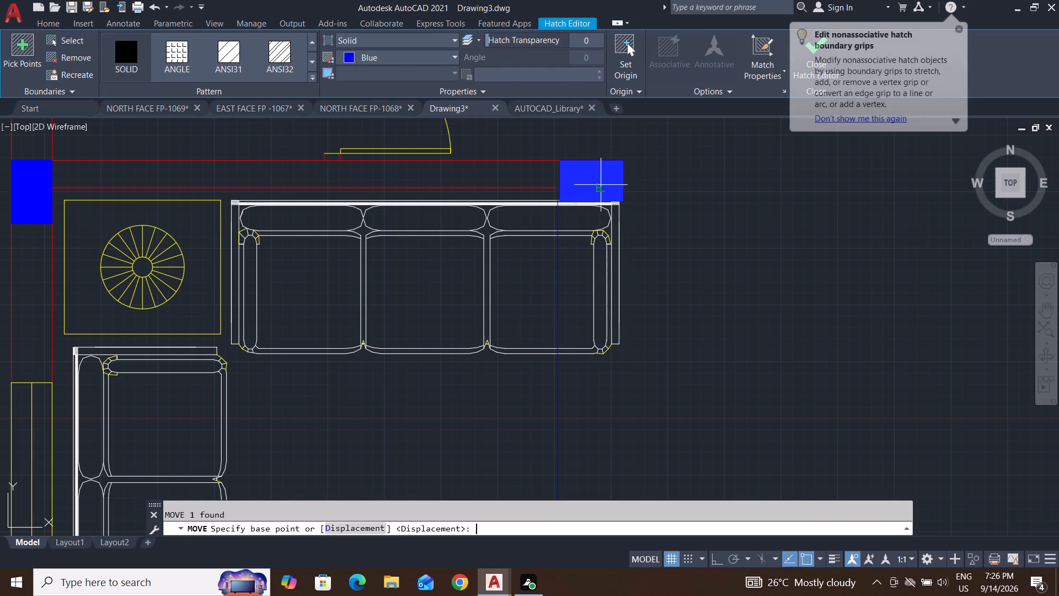
left_click(625, 204)
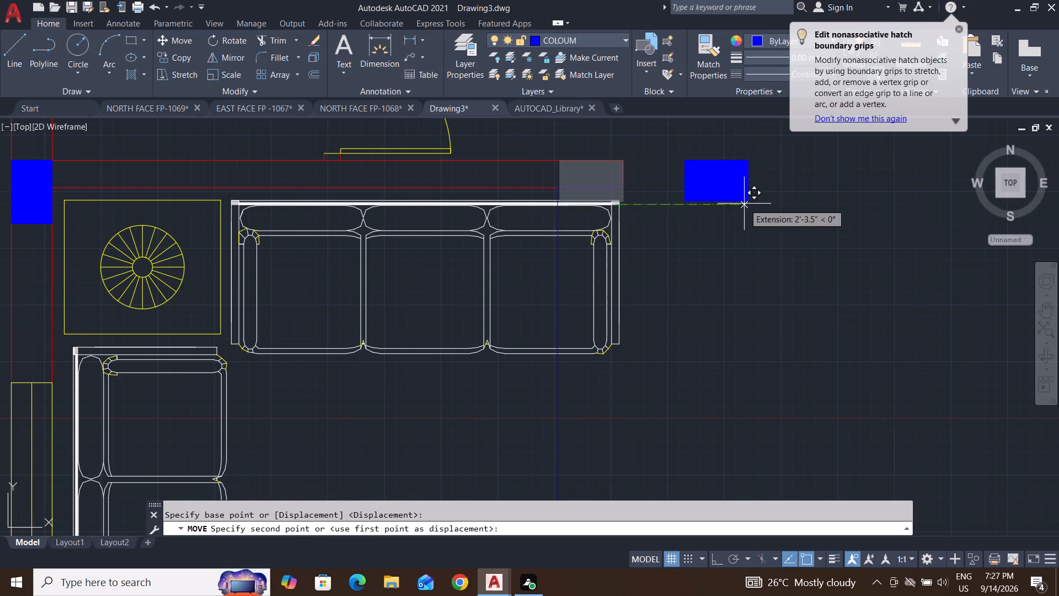
left_click(746, 204)
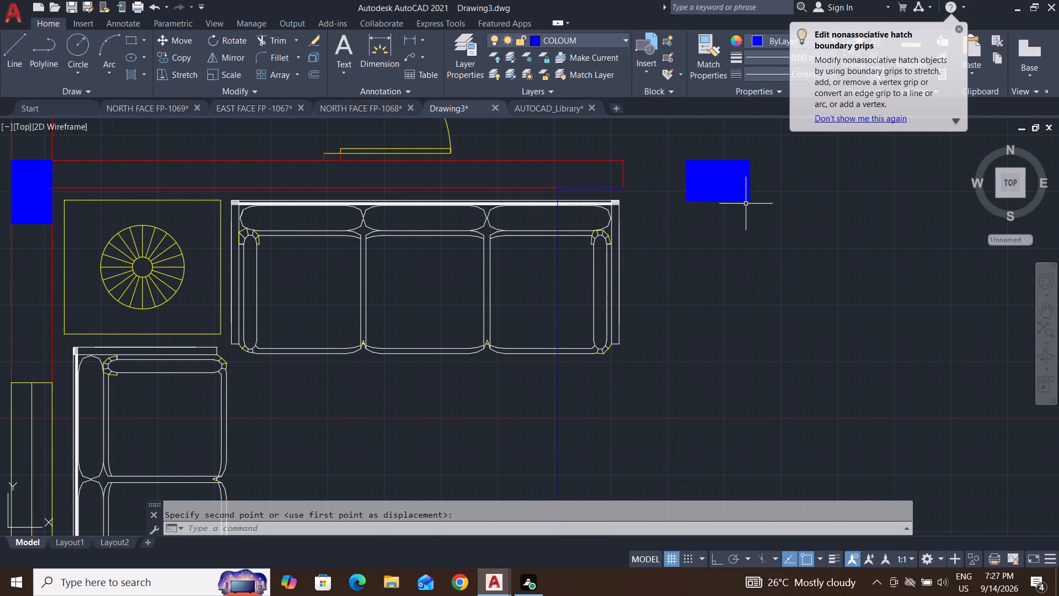
key("Escape")
key("Escape")
key("Escape")
Erase the vertical 15' dimension that crosses the living room and the upper sofa.
left_click_drag(613, 387, 609, 395)
left_click(529, 451)
key("Delete")
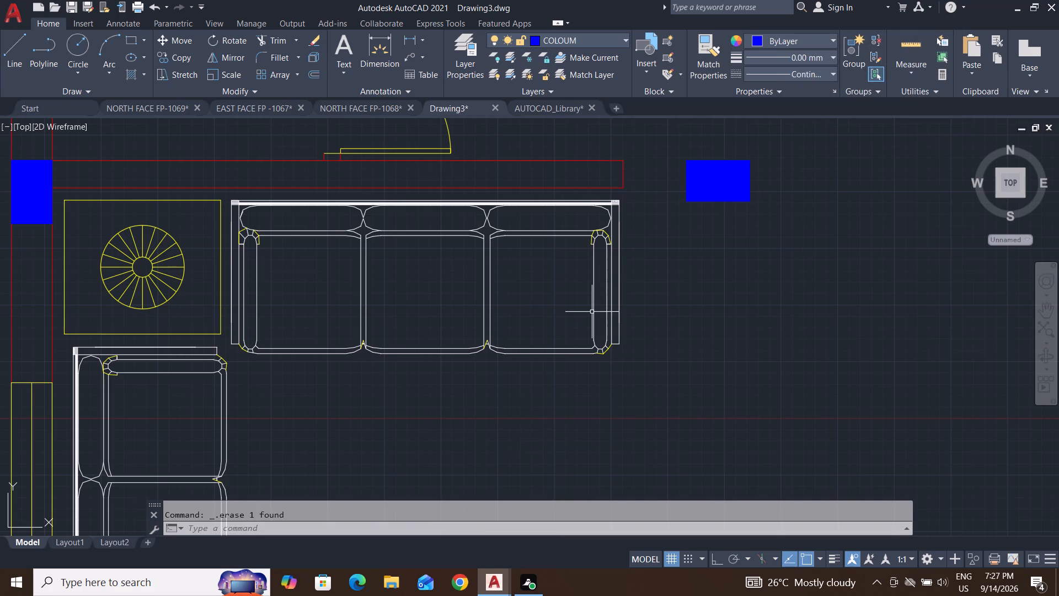
Move the upper living room sofa slightly down and away from the puja wall, using its upper-right corner as base point.
left_click(226, 192)
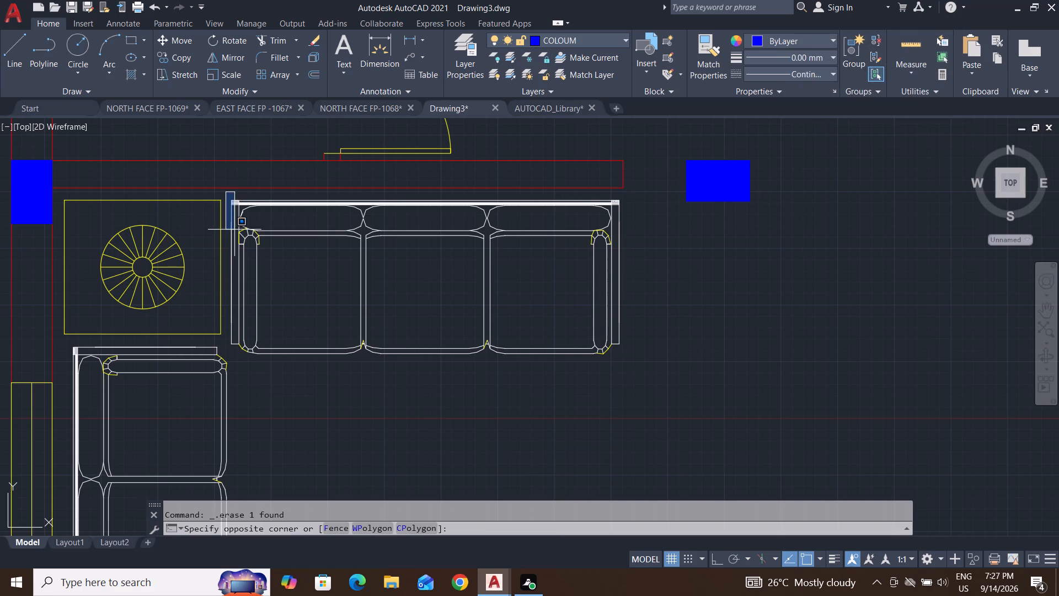
left_click(671, 358)
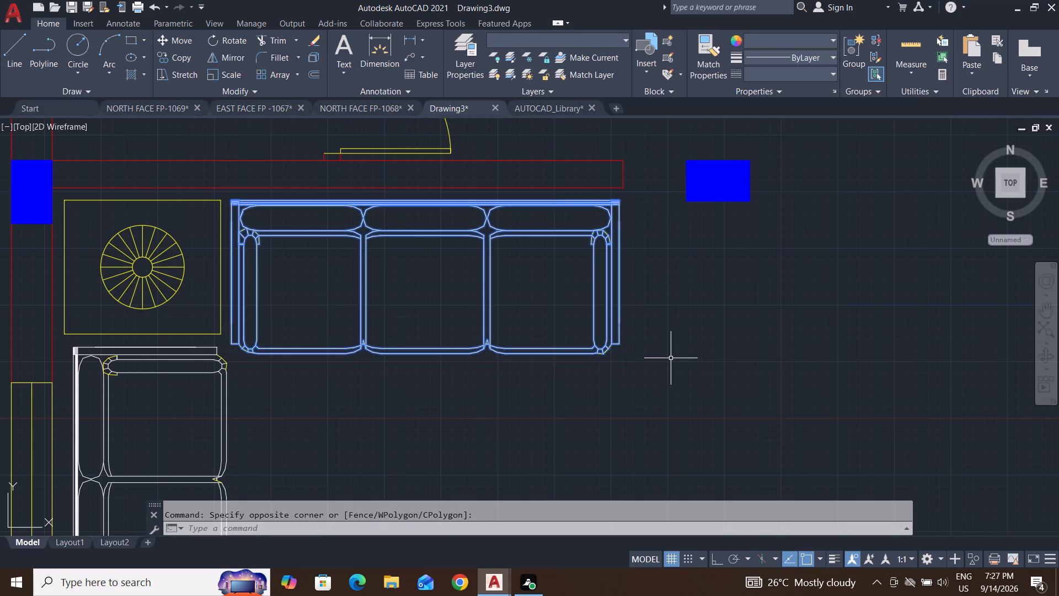
key("m")
key("Return")
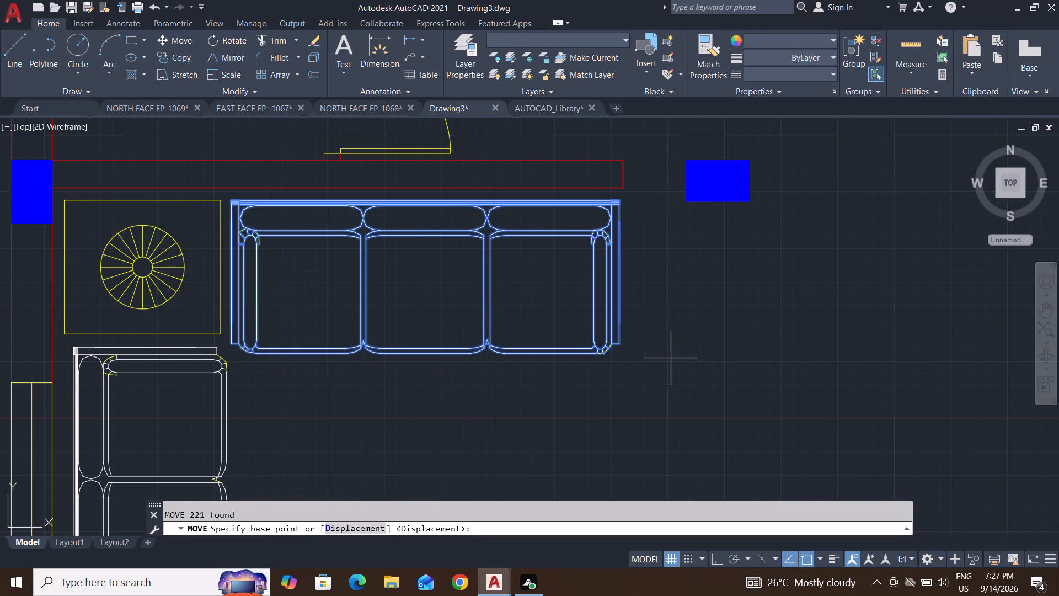
left_click(619, 198)
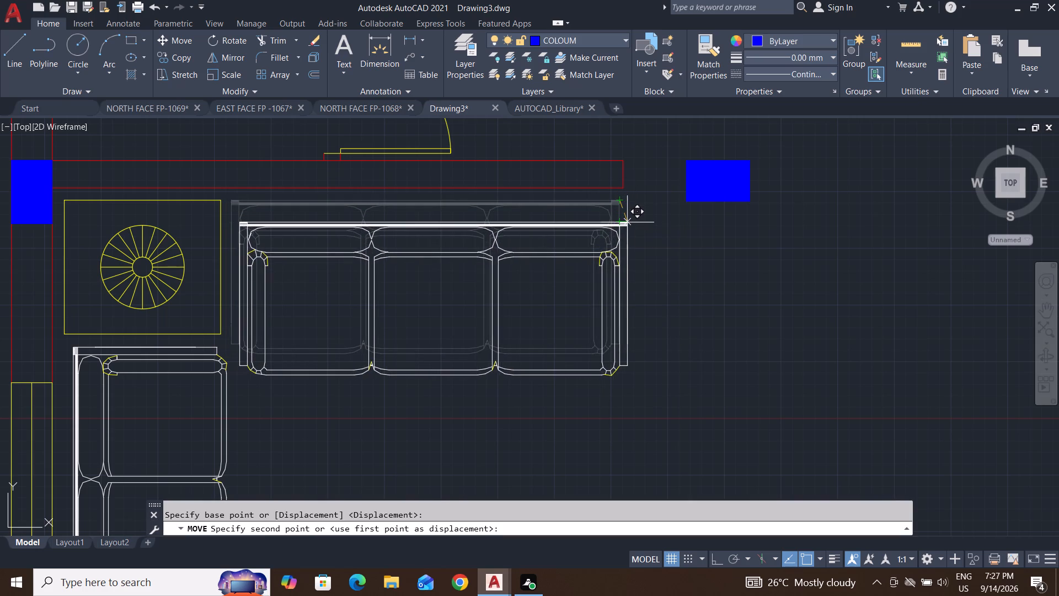
scroll(630, 210, "up", 2)
scroll(634, 217, "down", 3)
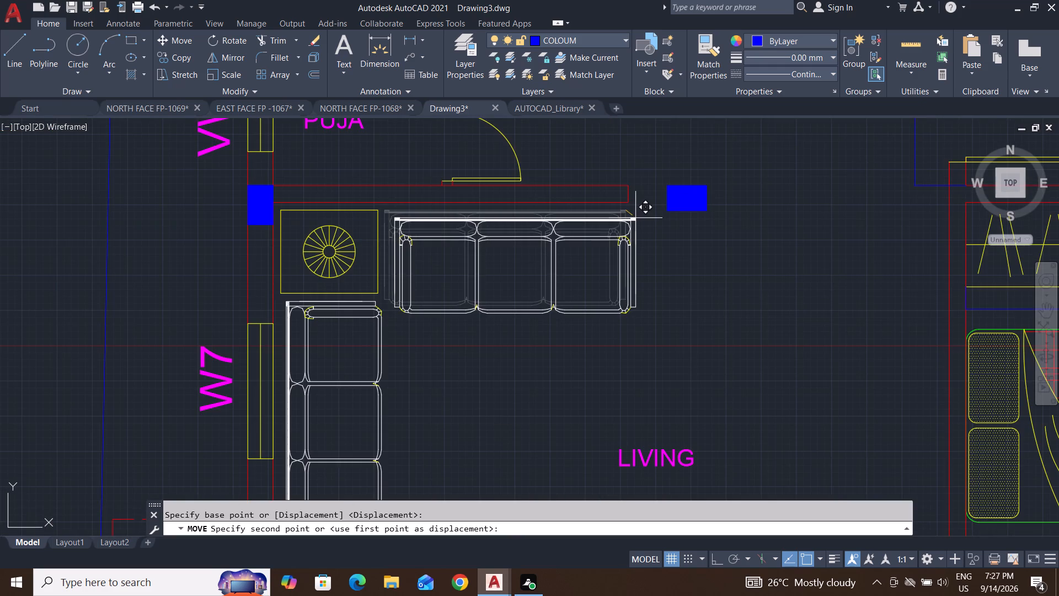
left_click(634, 216)
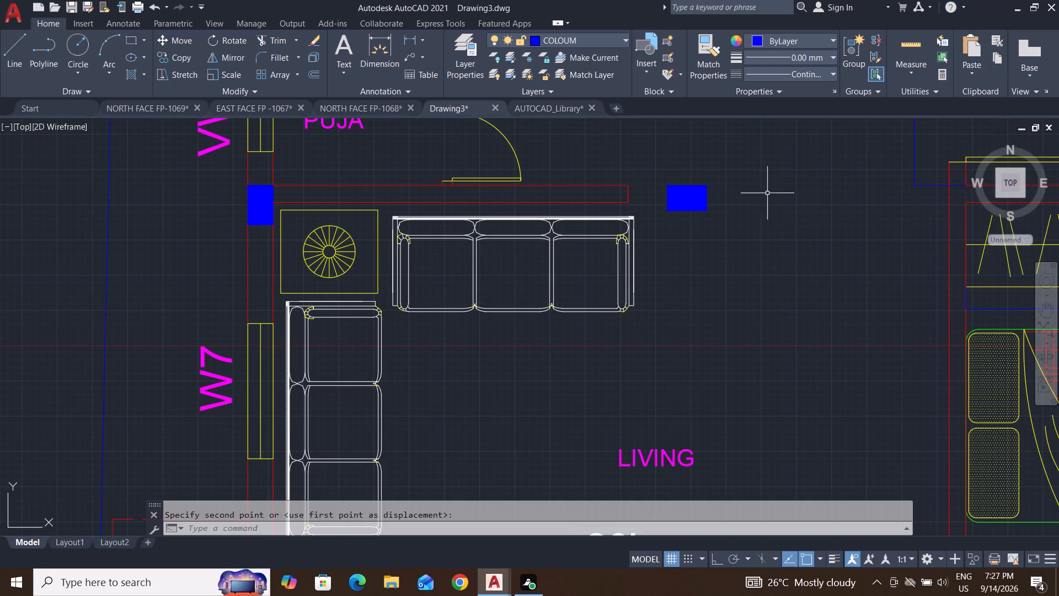
key("Escape")
key("Escape")
key("Escape")
key("Escape")
Move the column fill by its upper-right corner back to the upper corner of the puja–living wall's free end.
left_click(749, 163)
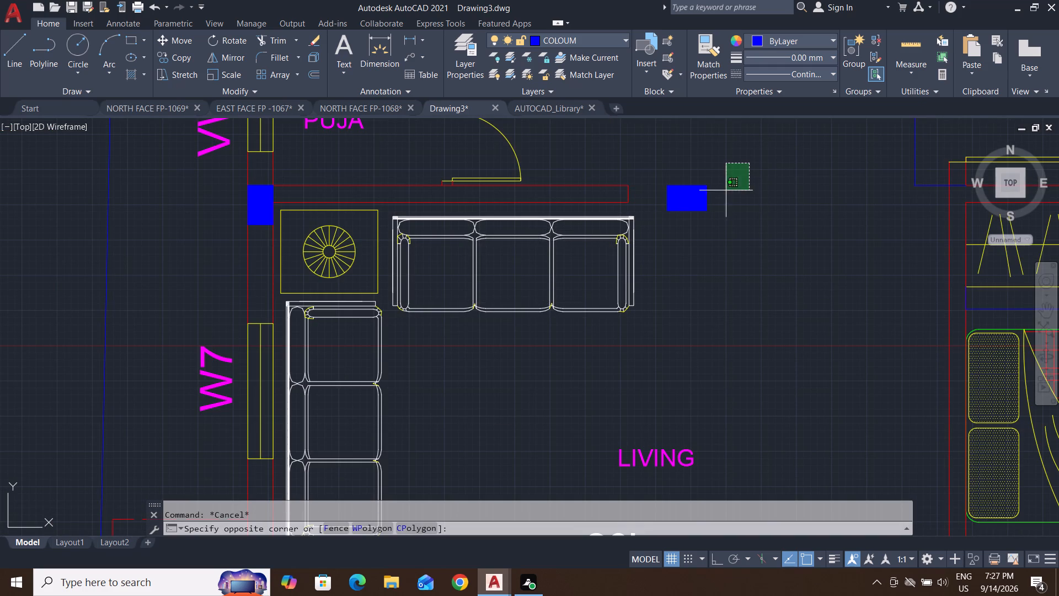
left_click(657, 225)
key("m")
key("Return")
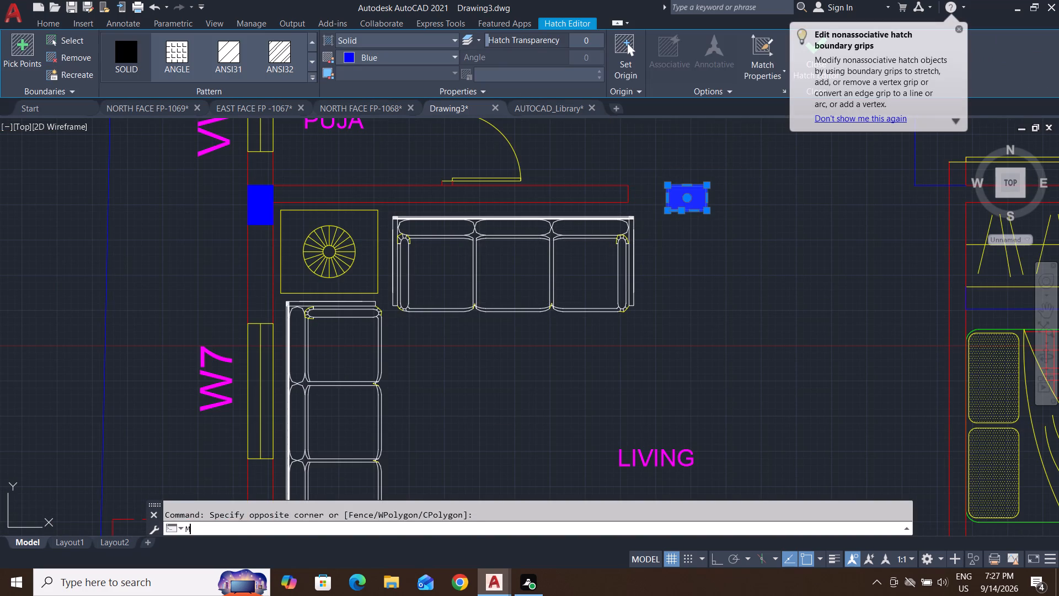
scroll(723, 175, "up", 3)
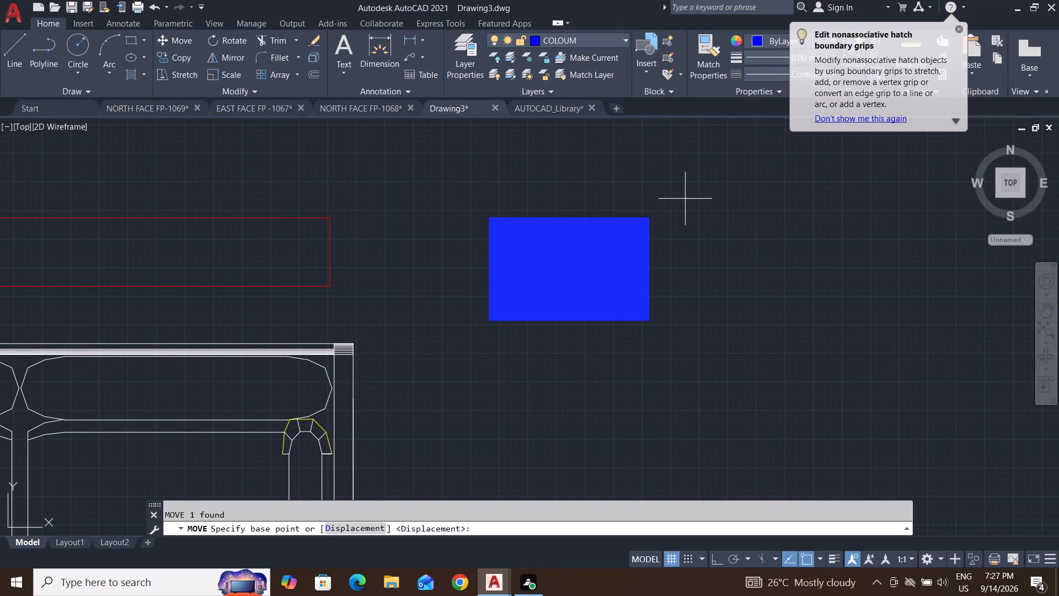
left_click(650, 217)
scroll(320, 228, "up", 3)
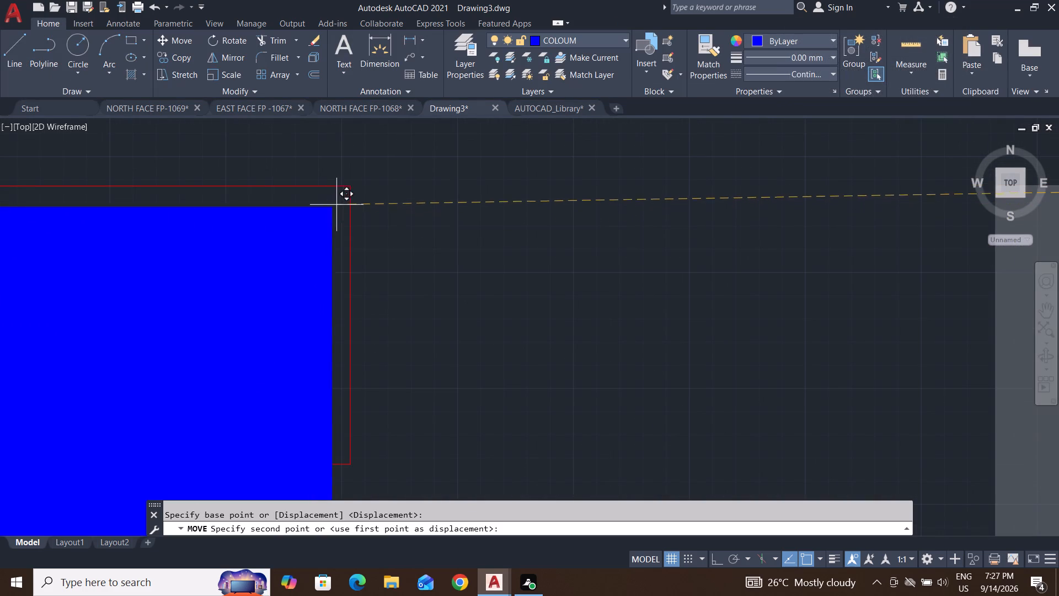
left_click(351, 185)
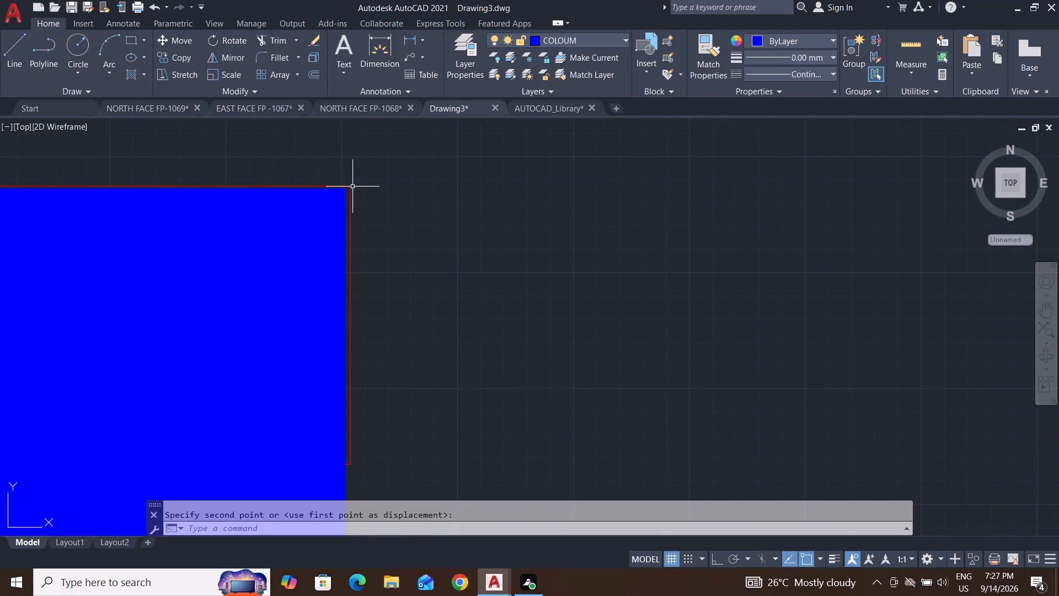
Move the column fill again so its upper-right corner snaps exactly onto the wall end's upper corner.
left_click(319, 203)
key("m")
key("Return")
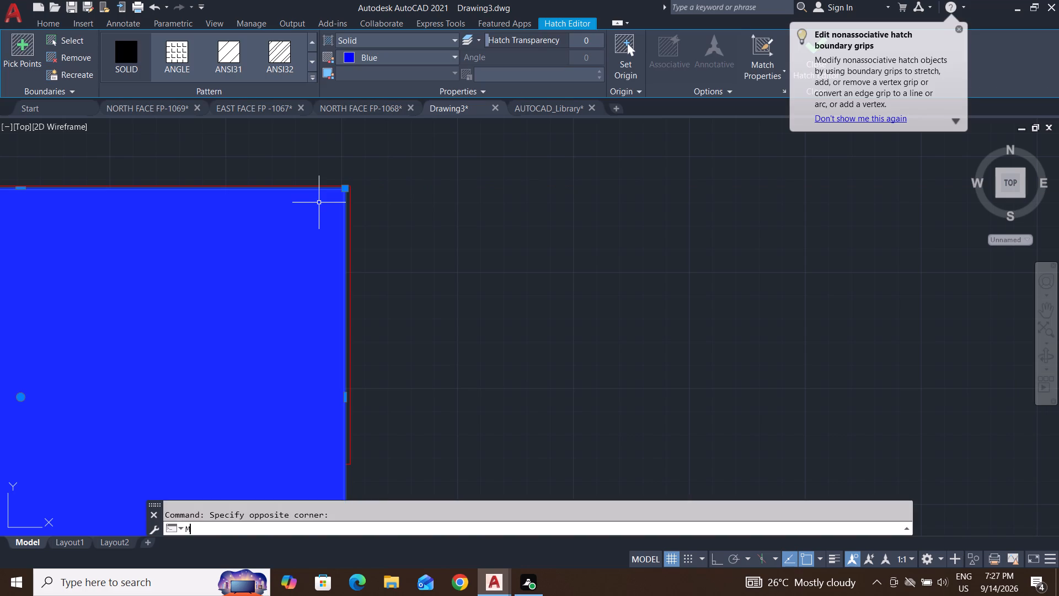
scroll(357, 177, "up", 4)
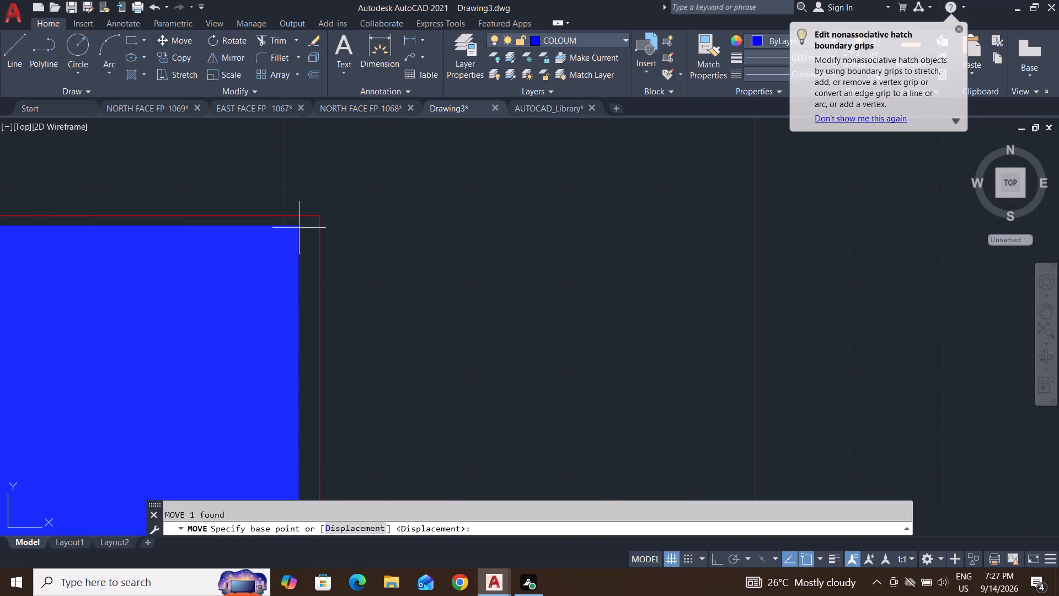
left_click(298, 227)
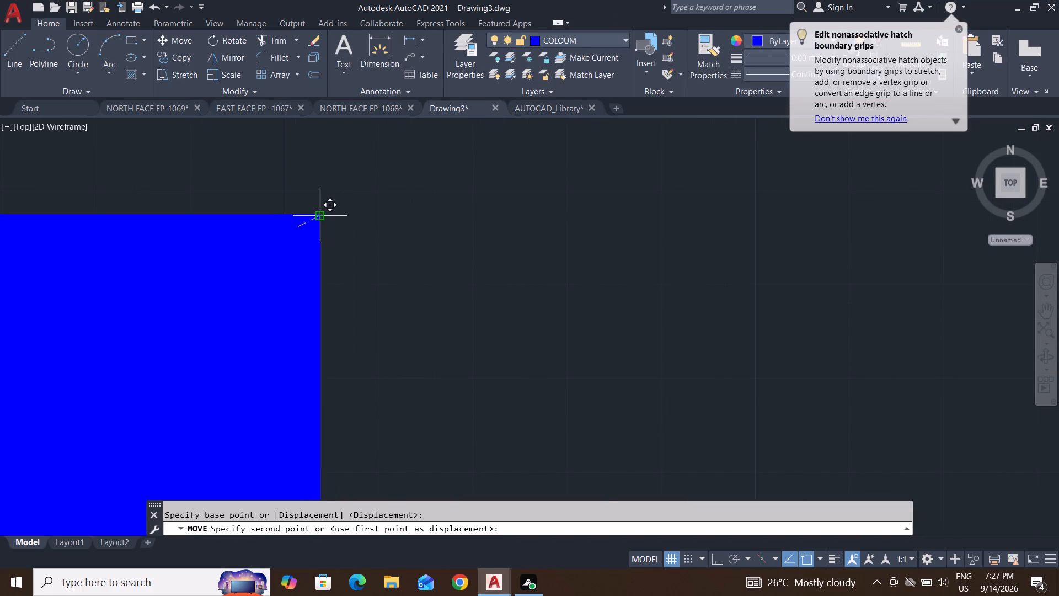
left_click(318, 216)
scroll(554, 271, "down", 10)
key("Escape")
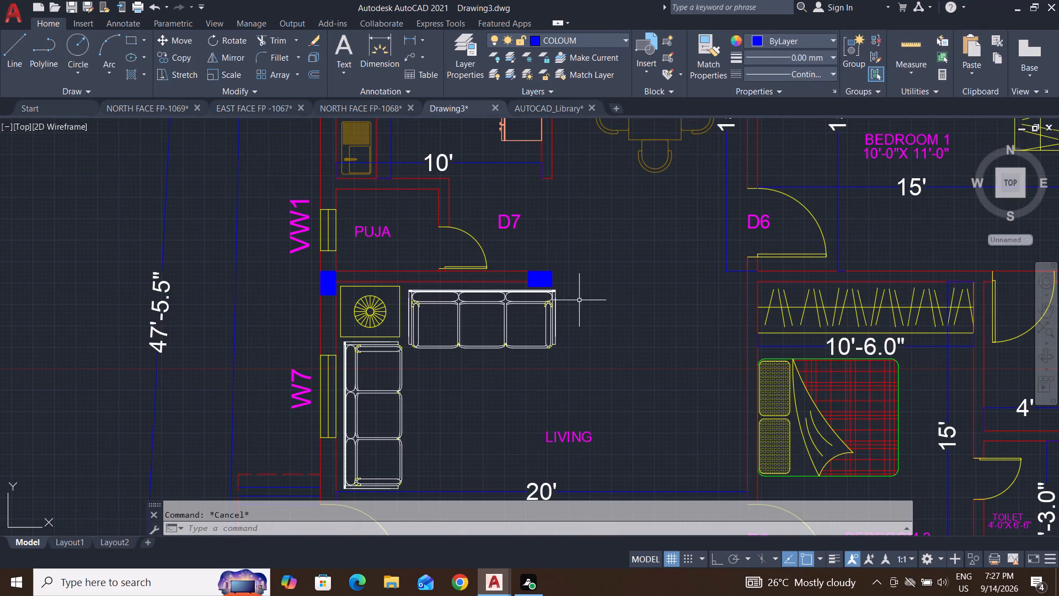
key("Escape")
key("Escape")
key("Escape")
key("Escape")
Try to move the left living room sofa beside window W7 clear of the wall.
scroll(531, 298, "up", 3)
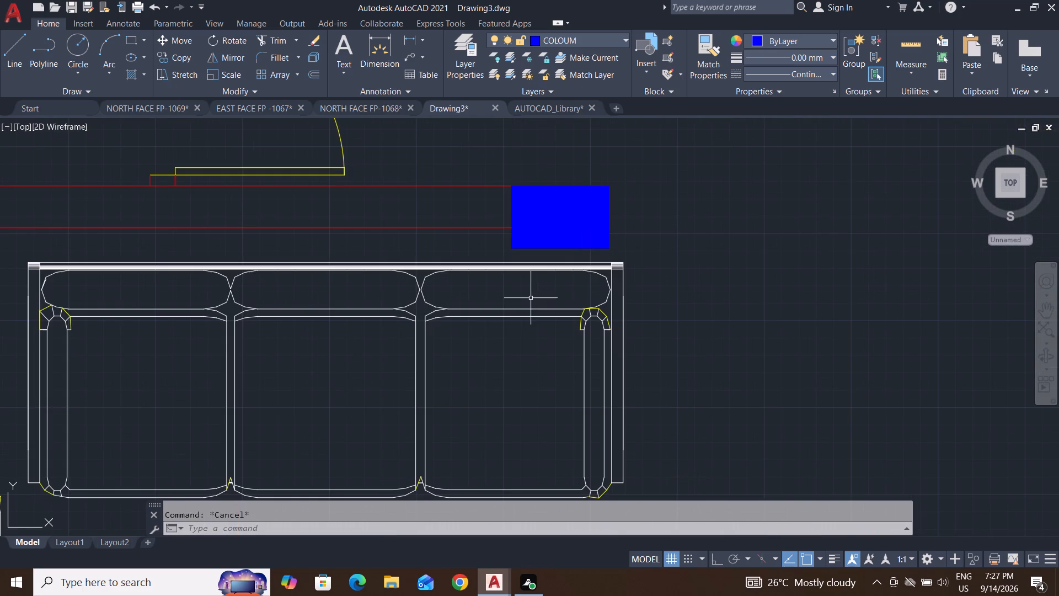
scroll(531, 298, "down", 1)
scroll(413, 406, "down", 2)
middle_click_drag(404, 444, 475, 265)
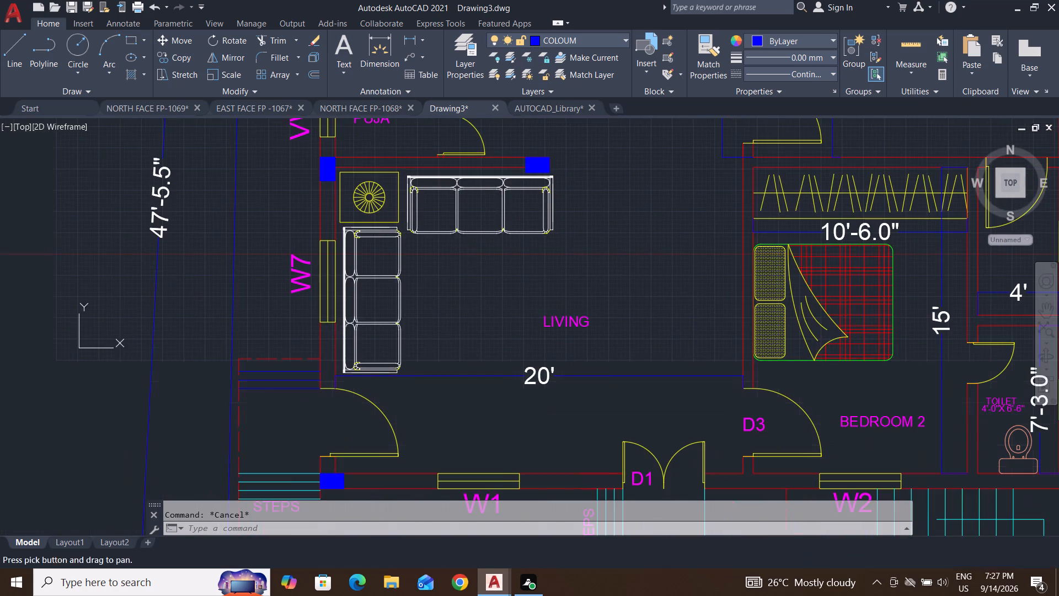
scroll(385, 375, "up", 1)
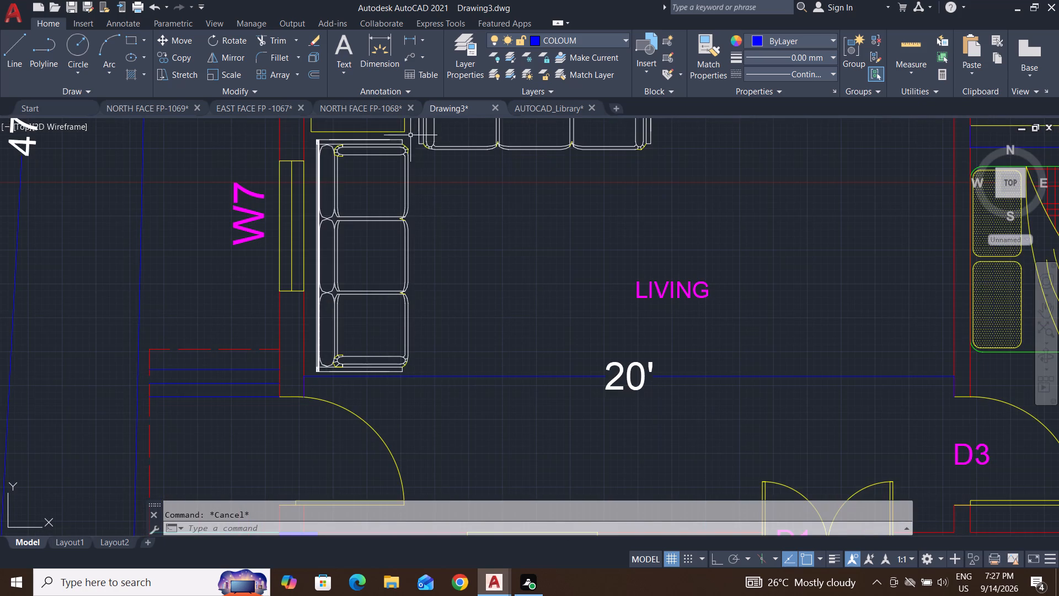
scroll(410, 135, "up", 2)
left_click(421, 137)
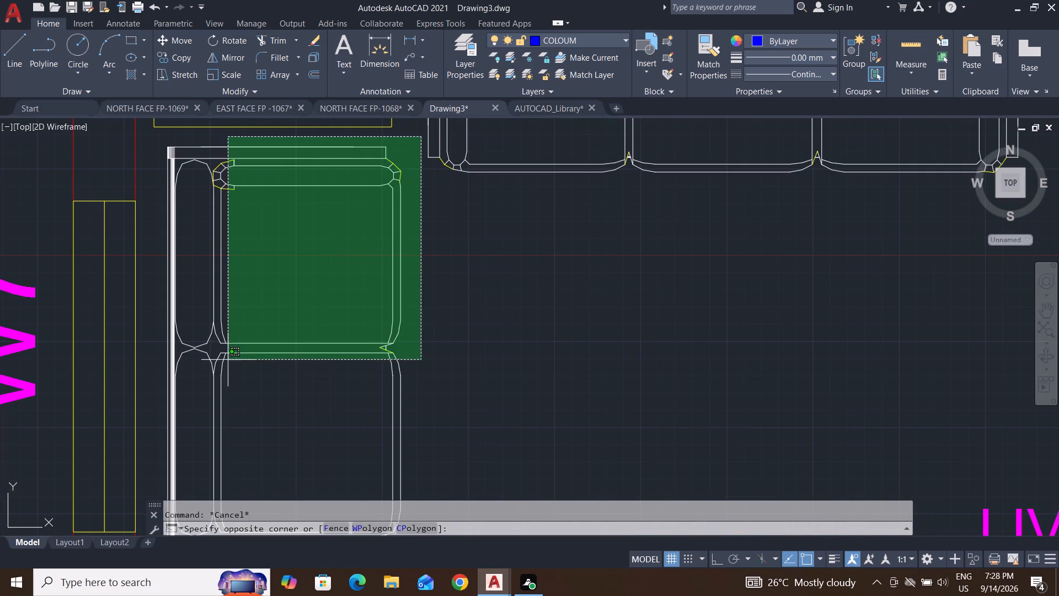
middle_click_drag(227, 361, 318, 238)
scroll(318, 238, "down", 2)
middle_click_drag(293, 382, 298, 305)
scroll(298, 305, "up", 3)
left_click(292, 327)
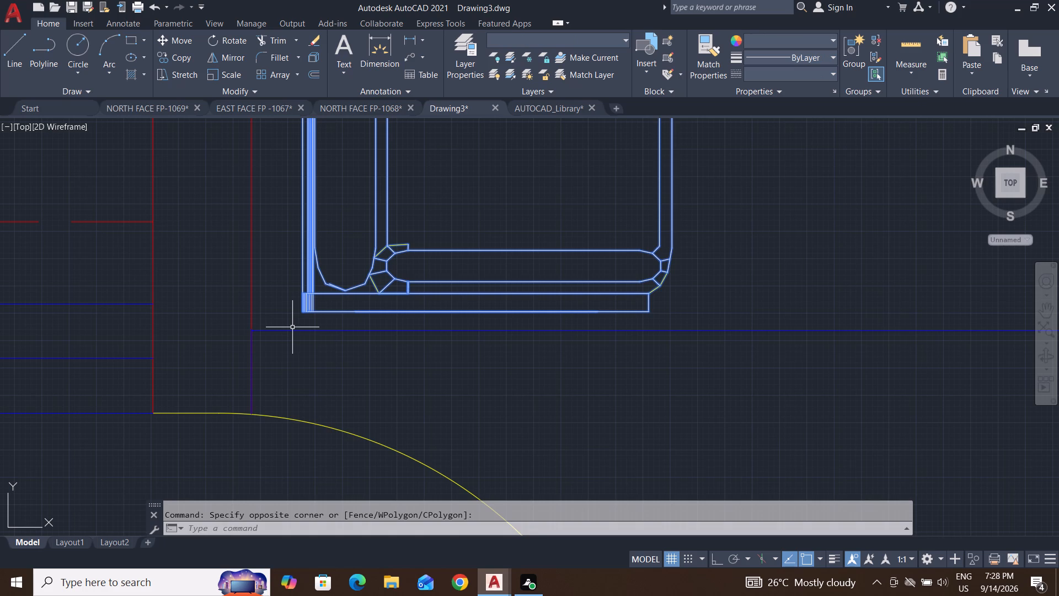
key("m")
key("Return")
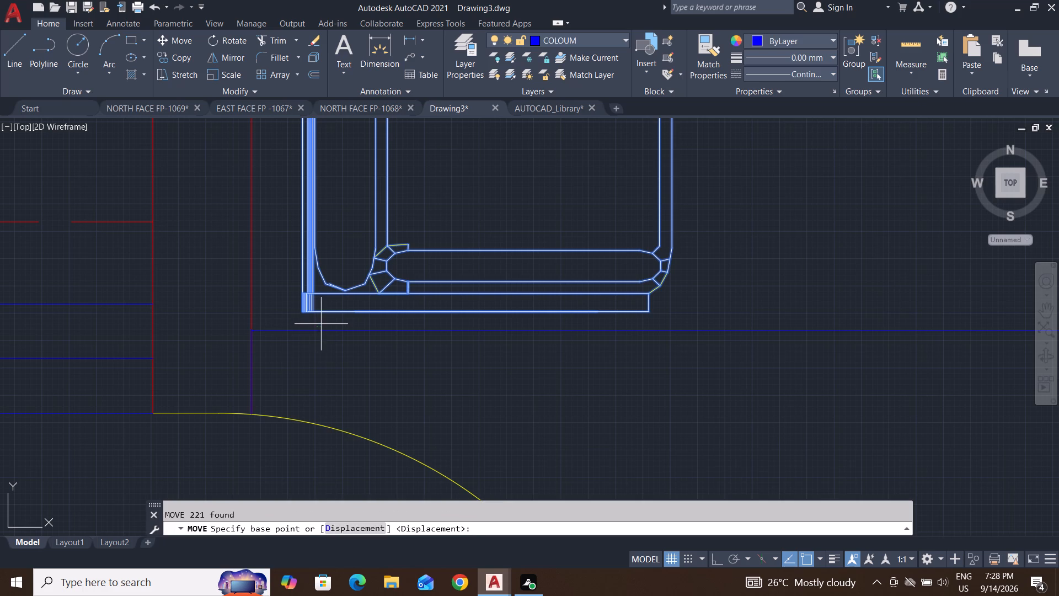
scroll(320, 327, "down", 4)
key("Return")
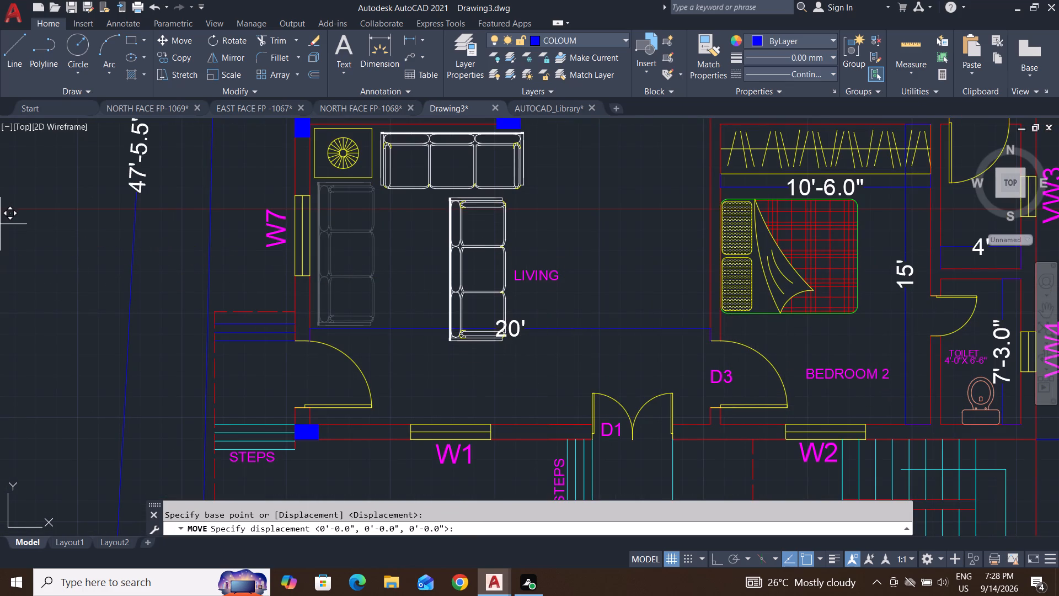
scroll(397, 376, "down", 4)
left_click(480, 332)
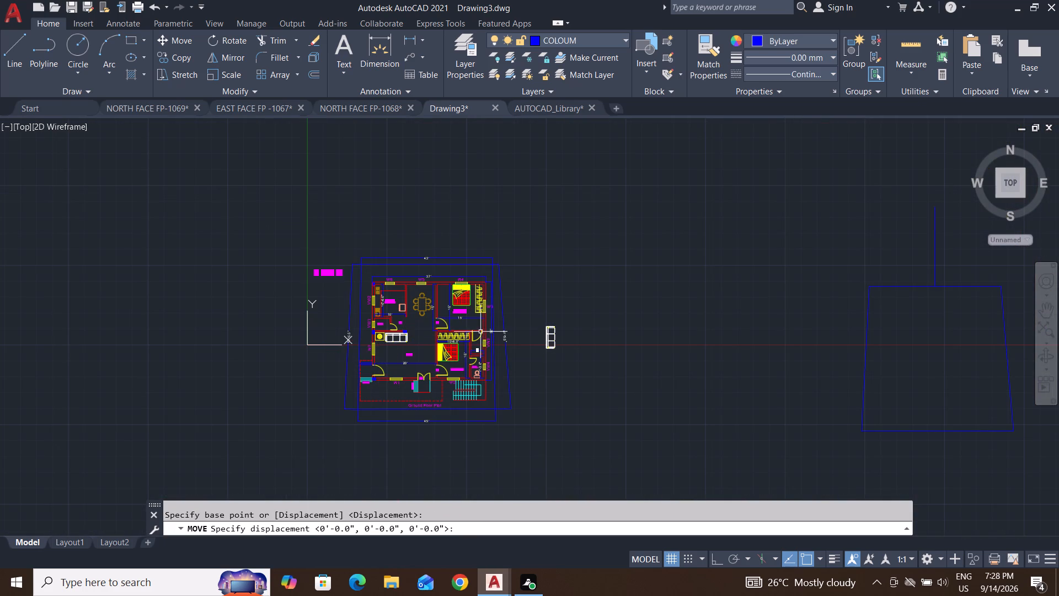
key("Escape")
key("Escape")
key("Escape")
Move the stray sofa from outside the plan back beside window W7, leaving a small gap to the wall, using its lower-left corner as base point.
left_click(588, 296)
left_click(516, 402)
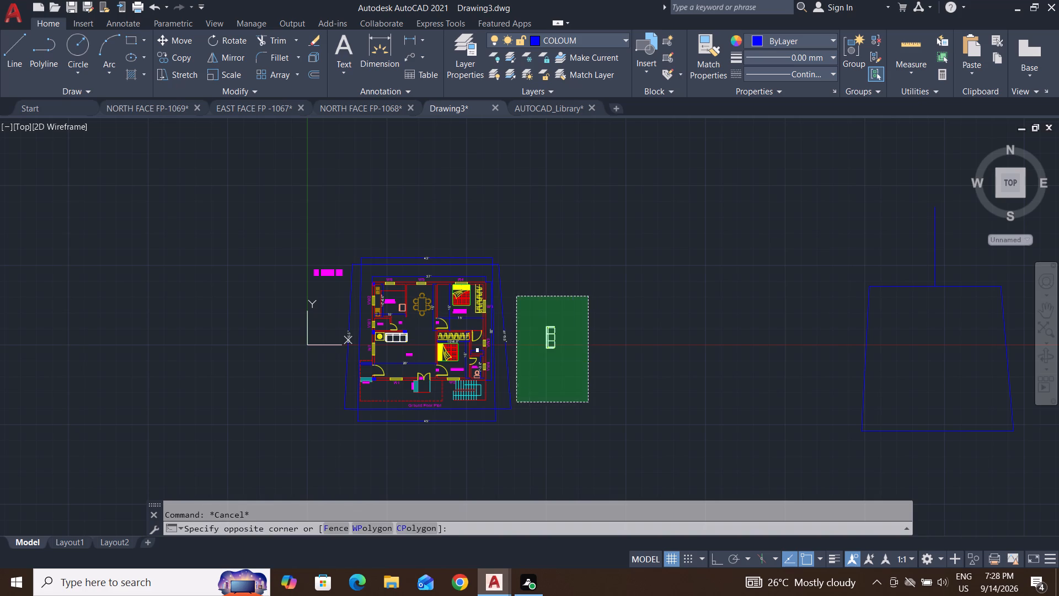
key("m")
key("Return")
scroll(547, 355, "up", 4)
left_click(529, 311)
scroll(681, 405, "down", 4)
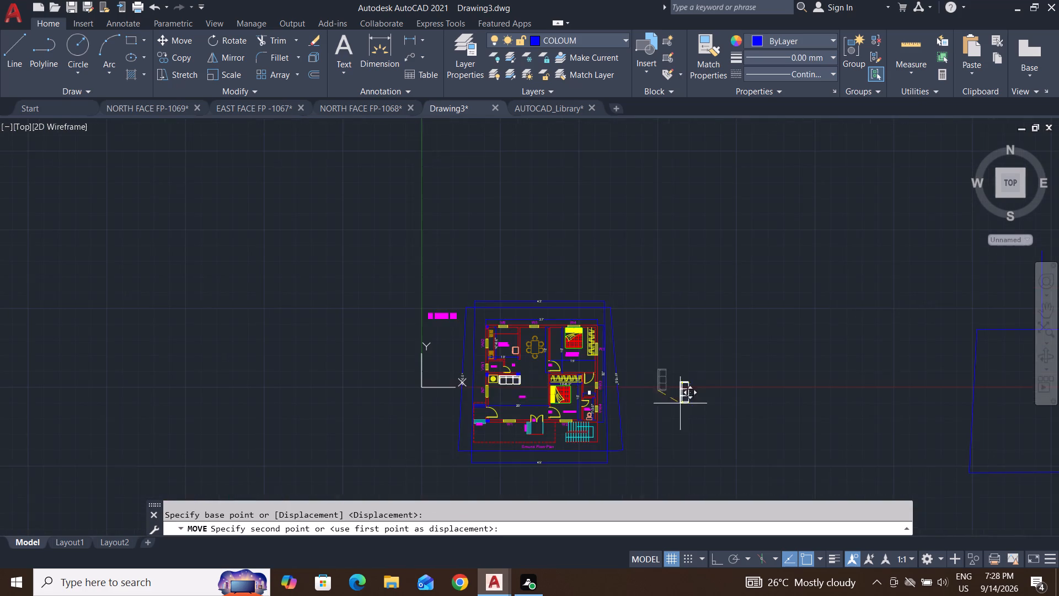
scroll(463, 382, "up", 4)
middle_click_drag(577, 427, 486, 305)
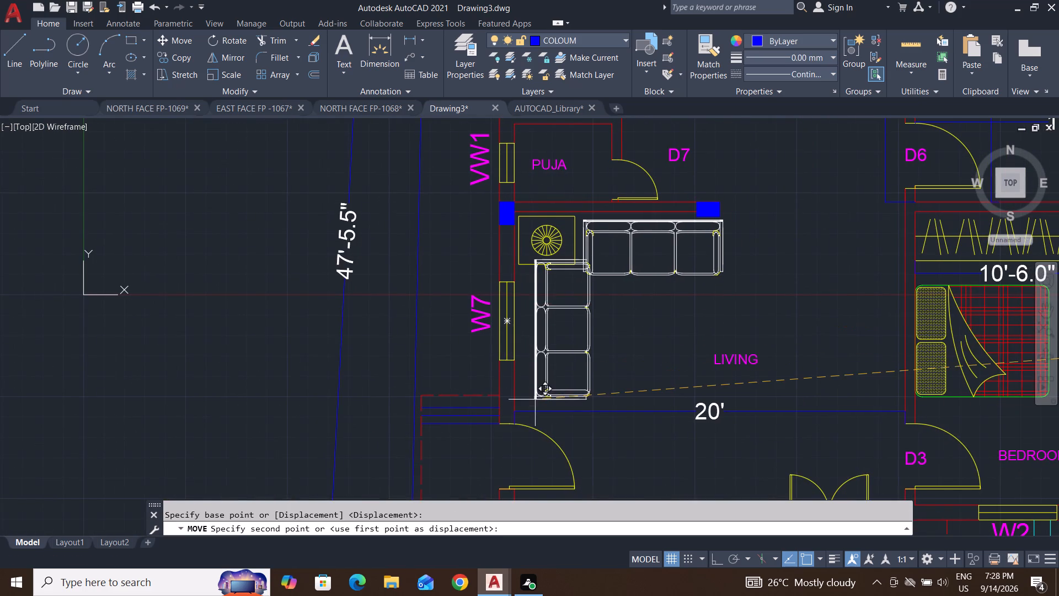
scroll(535, 400, "up", 2)
scroll(500, 429, "down", 1)
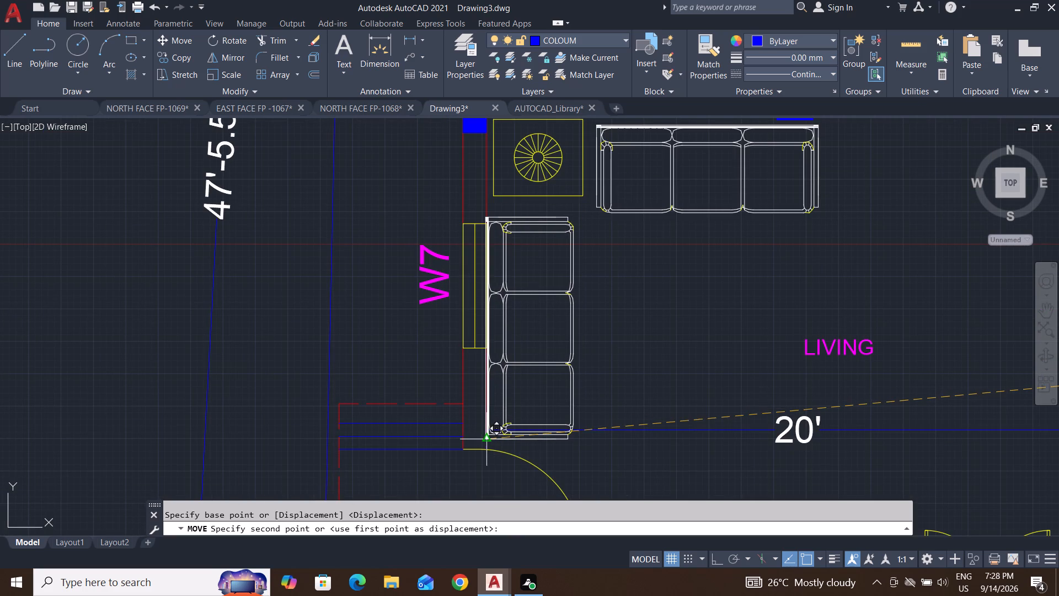
left_click(497, 436)
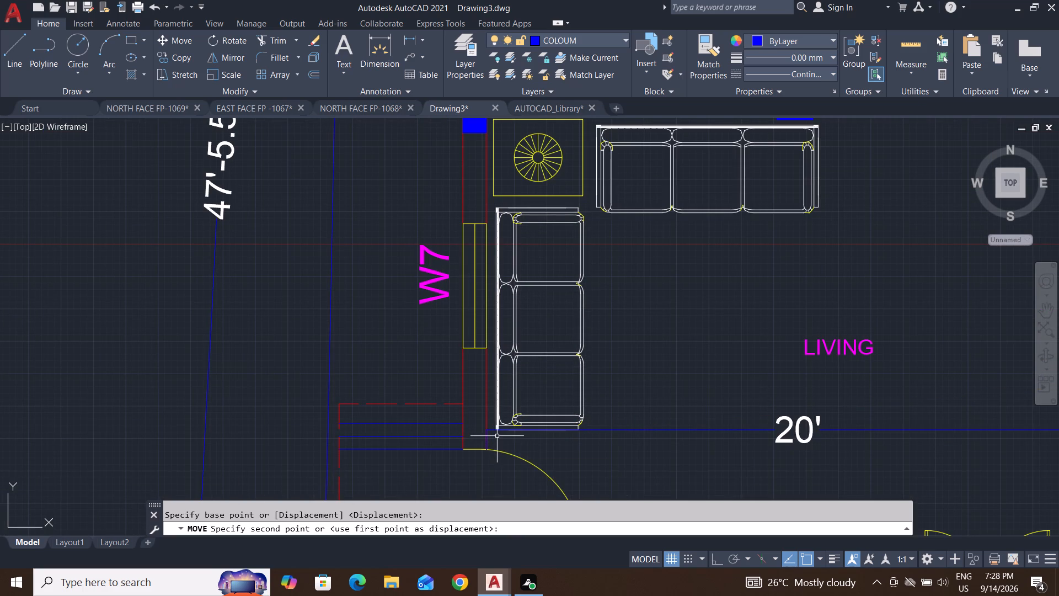
key("Escape")
key("Escape")
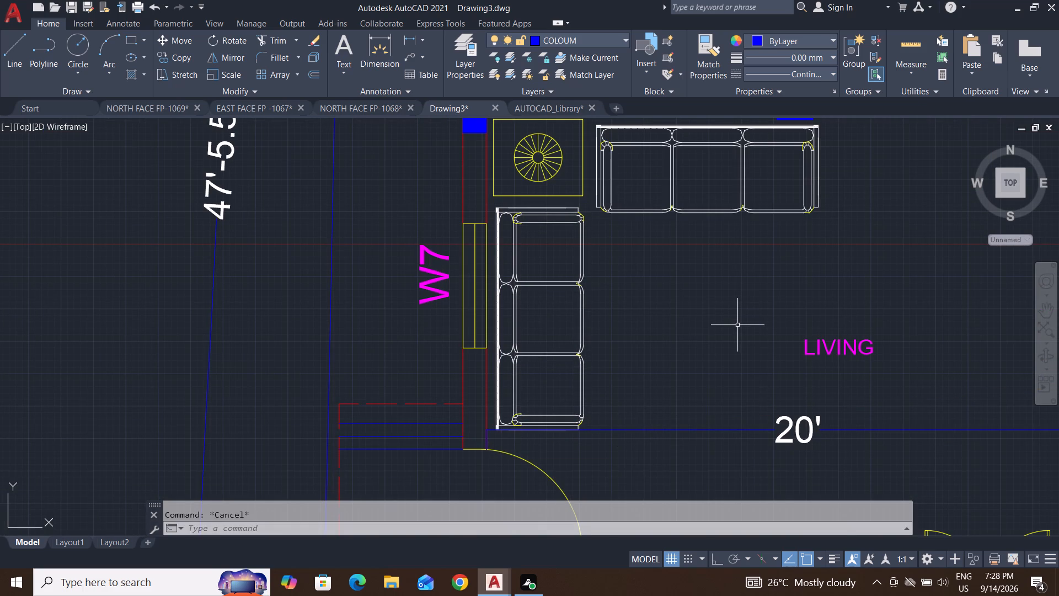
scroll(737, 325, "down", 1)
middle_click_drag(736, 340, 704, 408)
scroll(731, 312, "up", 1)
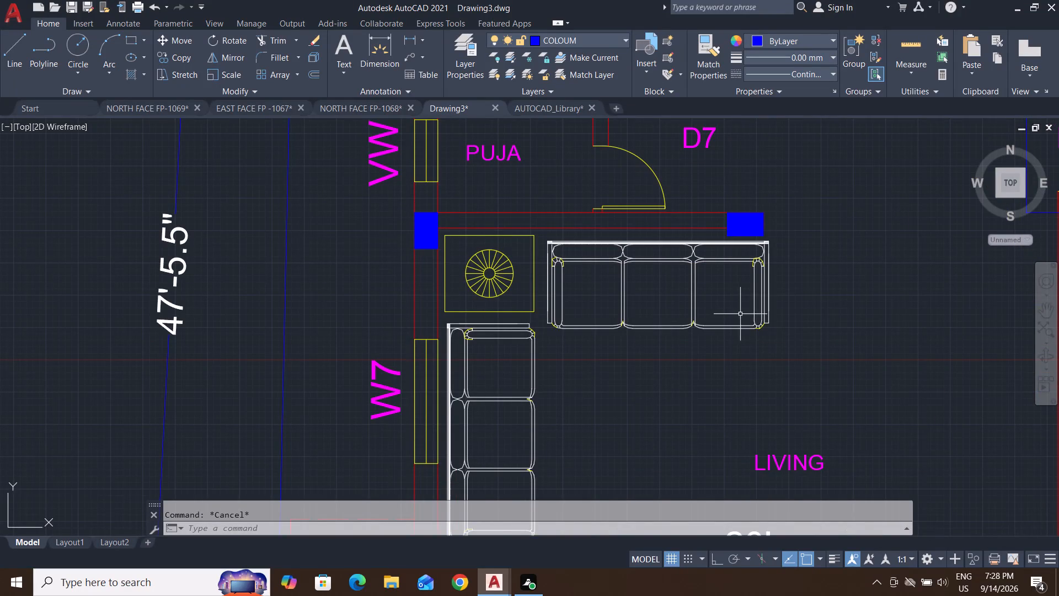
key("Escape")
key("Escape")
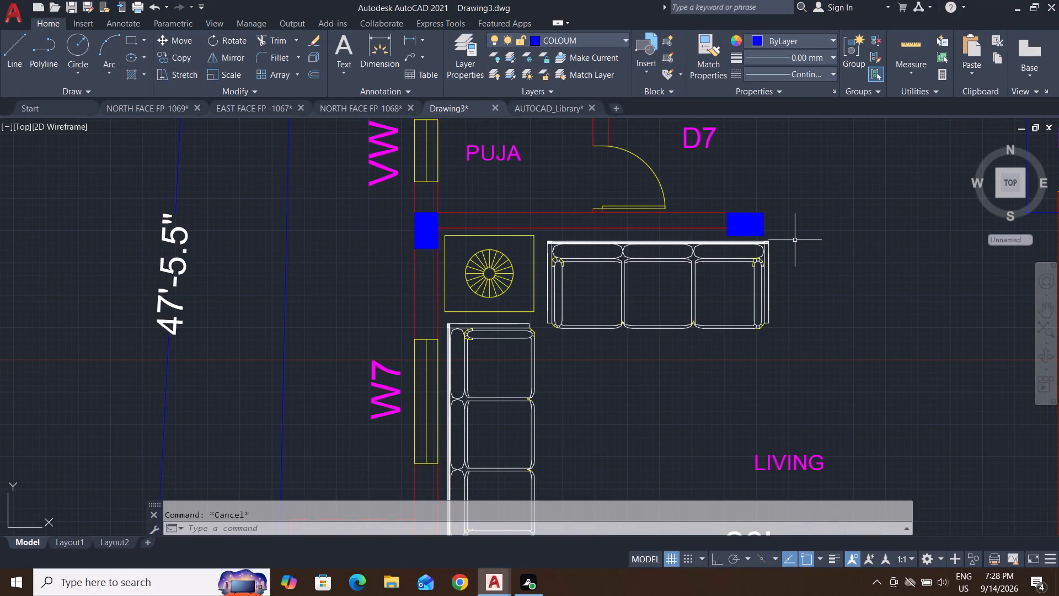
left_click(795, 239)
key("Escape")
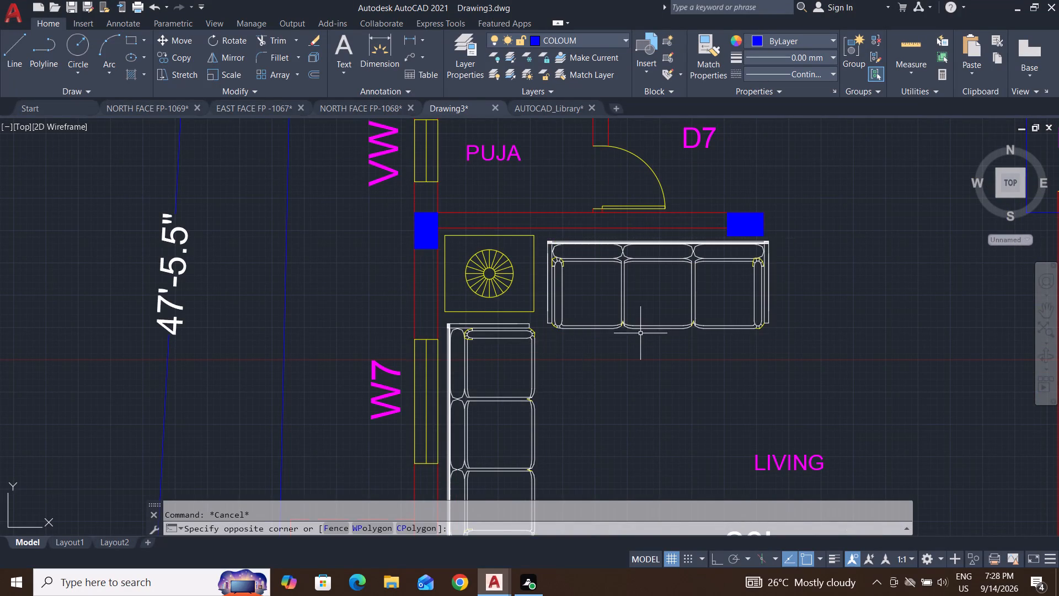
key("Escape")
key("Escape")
Measure the seat depth of the upper living room sofa with a vertical linear dimension and ortho mode on, without placing it.
left_click(410, 41)
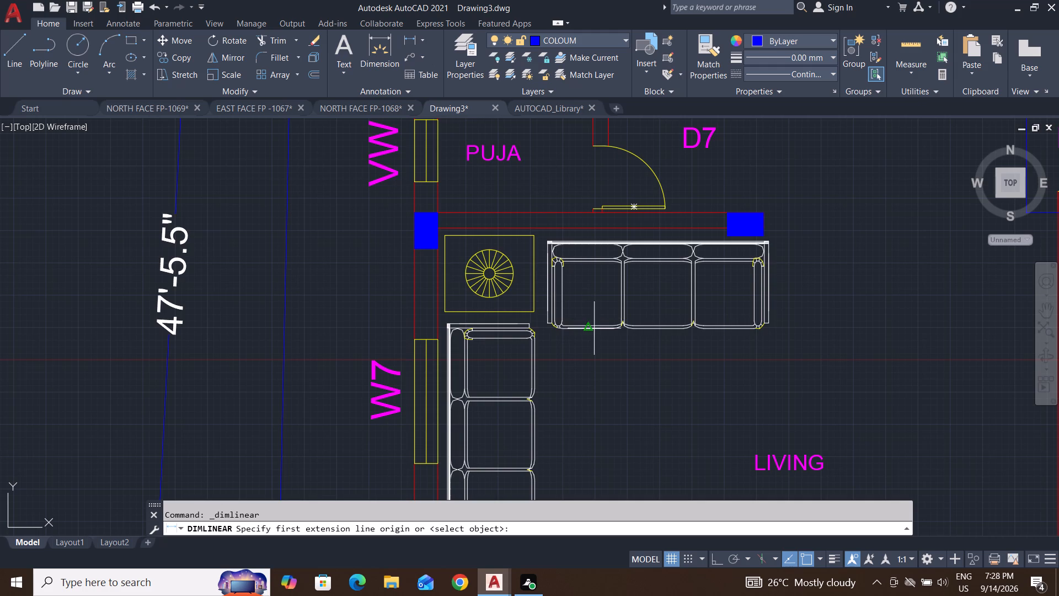
scroll(577, 319, "up", 2)
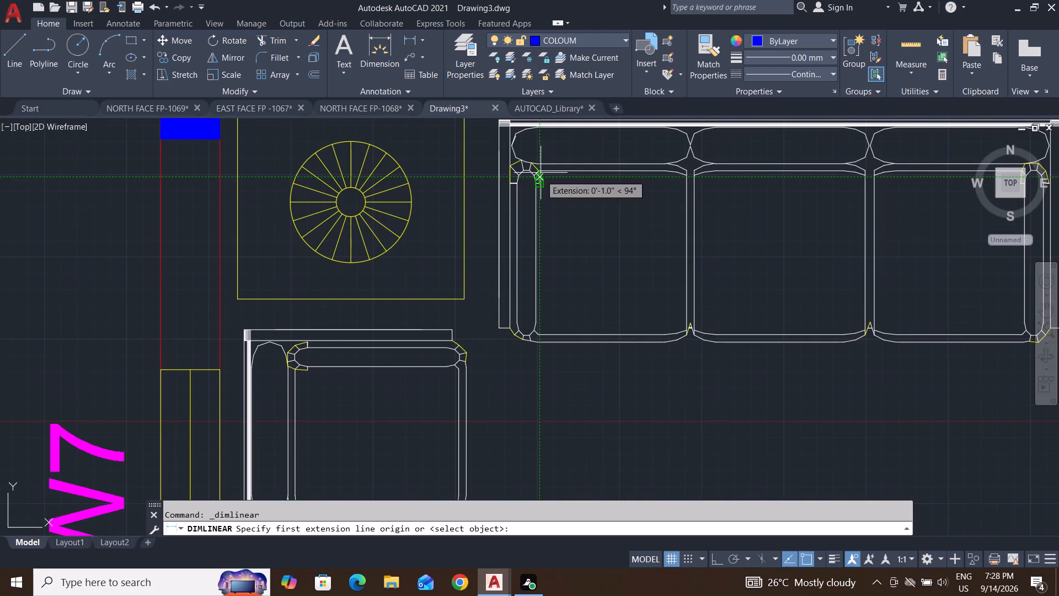
left_click(541, 173)
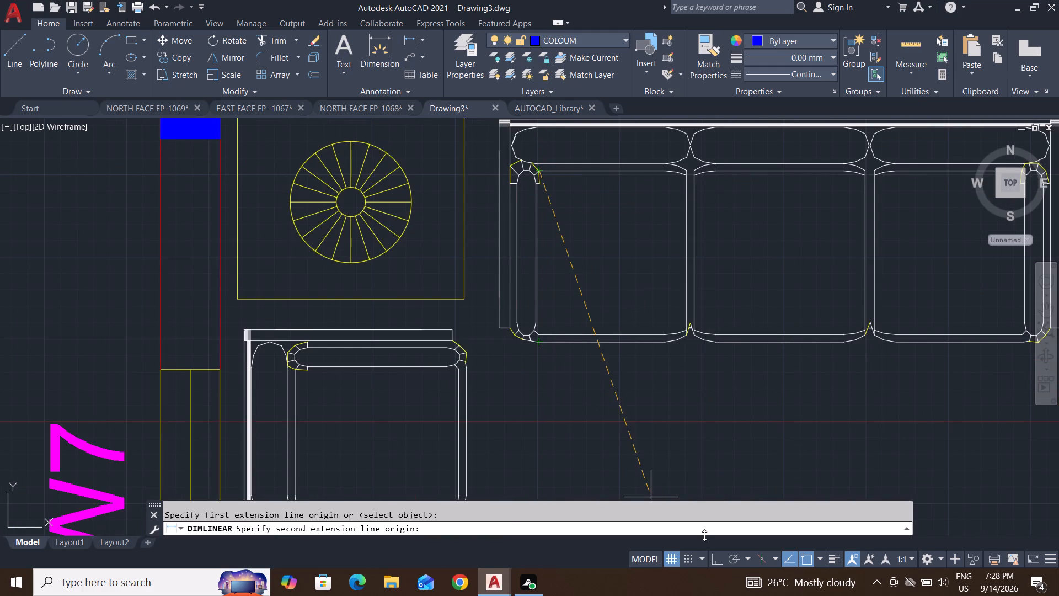
left_click(715, 561)
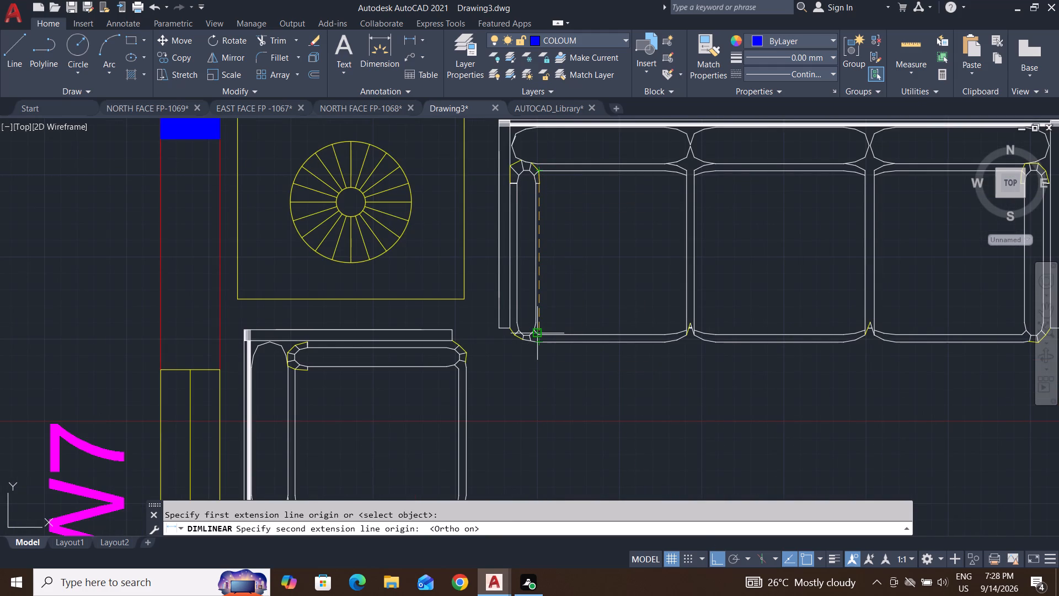
scroll(534, 332, "up", 4)
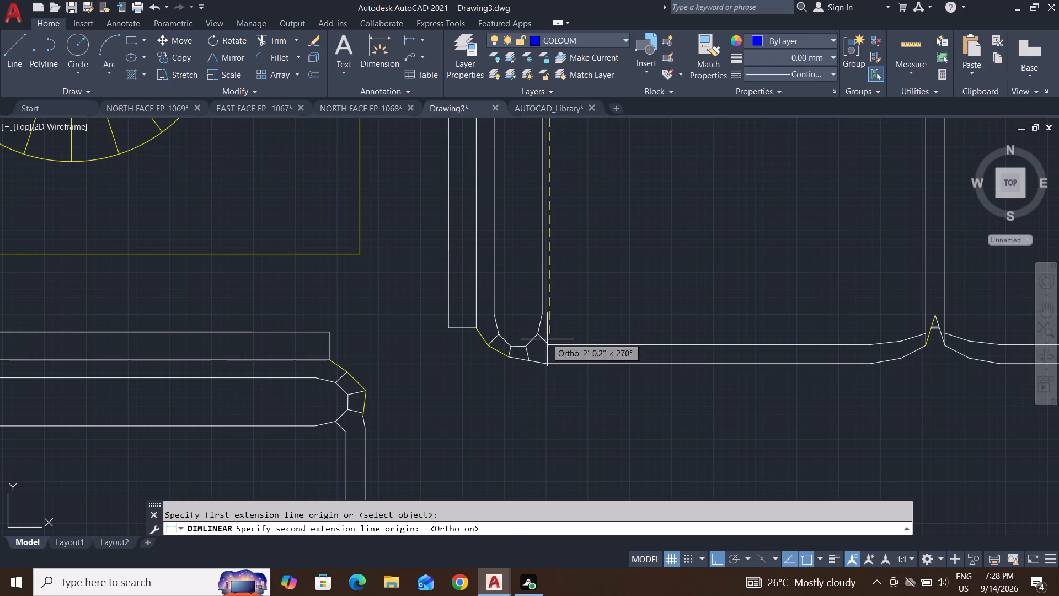
left_click(550, 344)
scroll(591, 343, "down", 3)
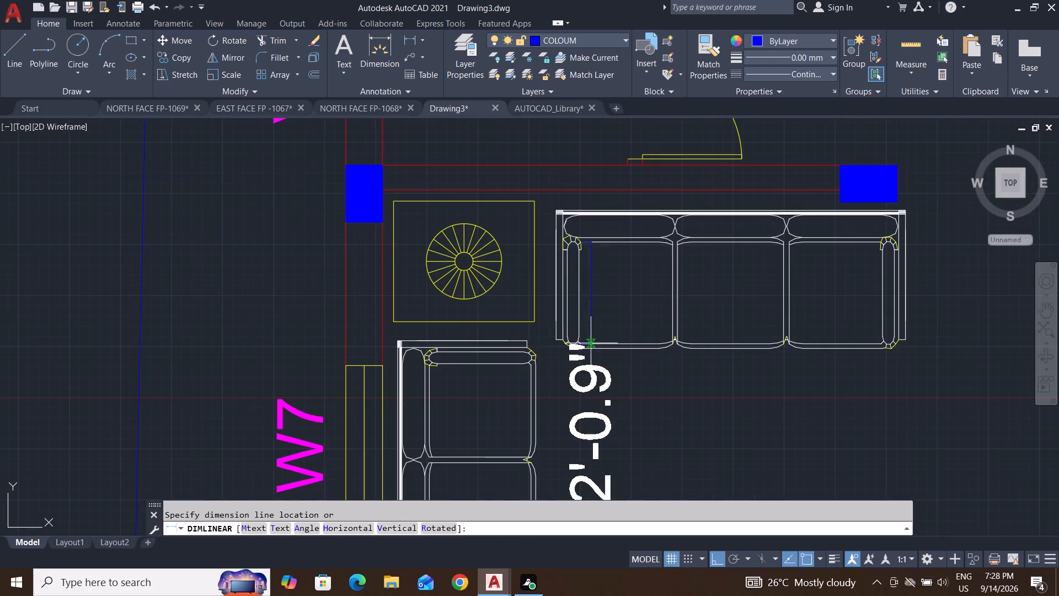
scroll(606, 315, "down", 2)
key("Escape")
key("Escape")
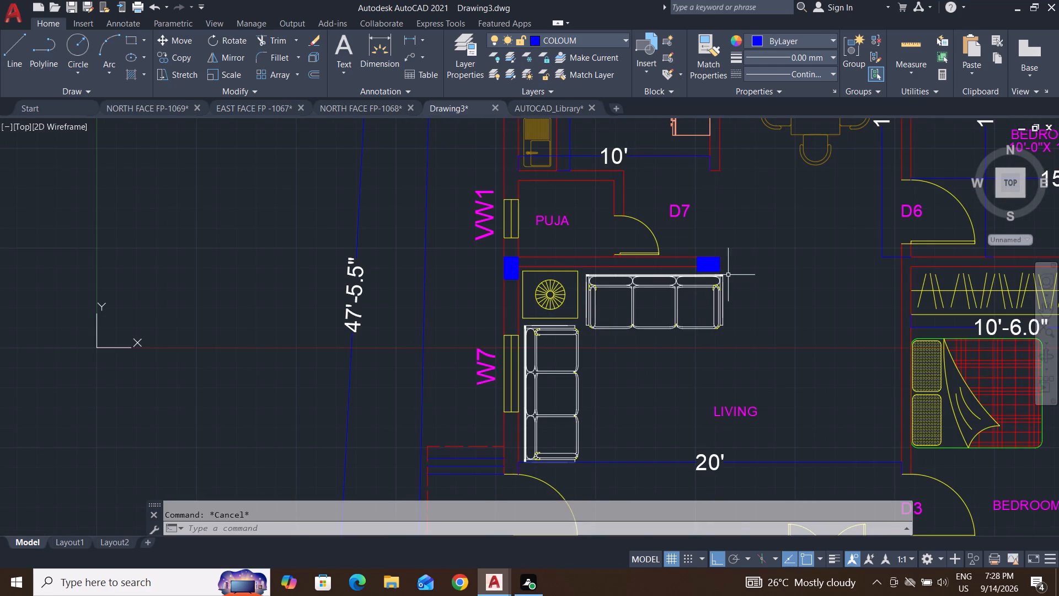
Shift the whole upper living room sofa straight down about 11 inches with Stretch, using its upper-left corner as base point.
scroll(728, 275, "up", 2)
left_click(738, 271)
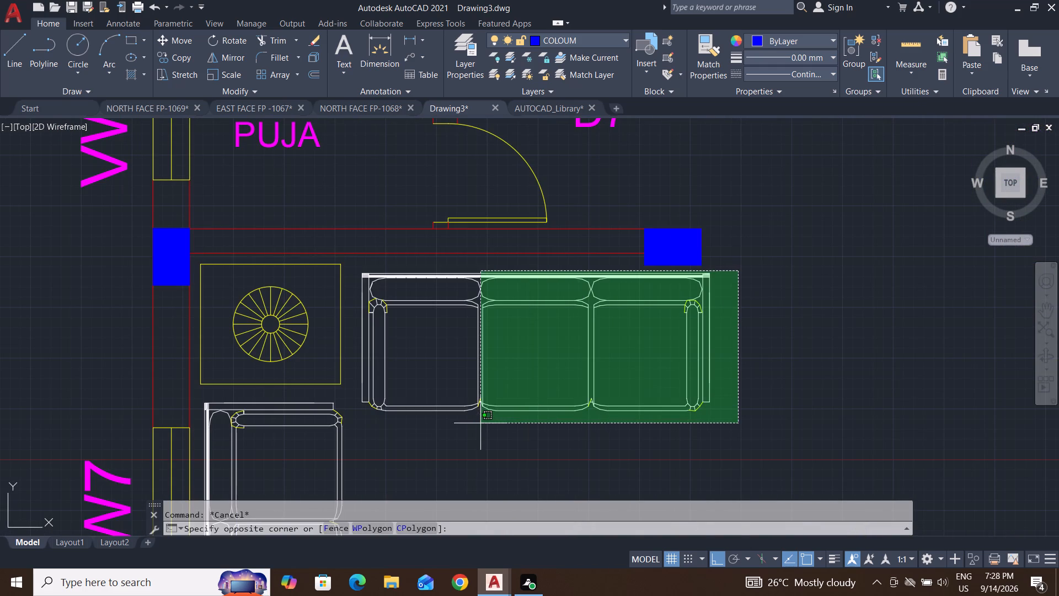
left_click(357, 418)
type("SC")
key("Return")
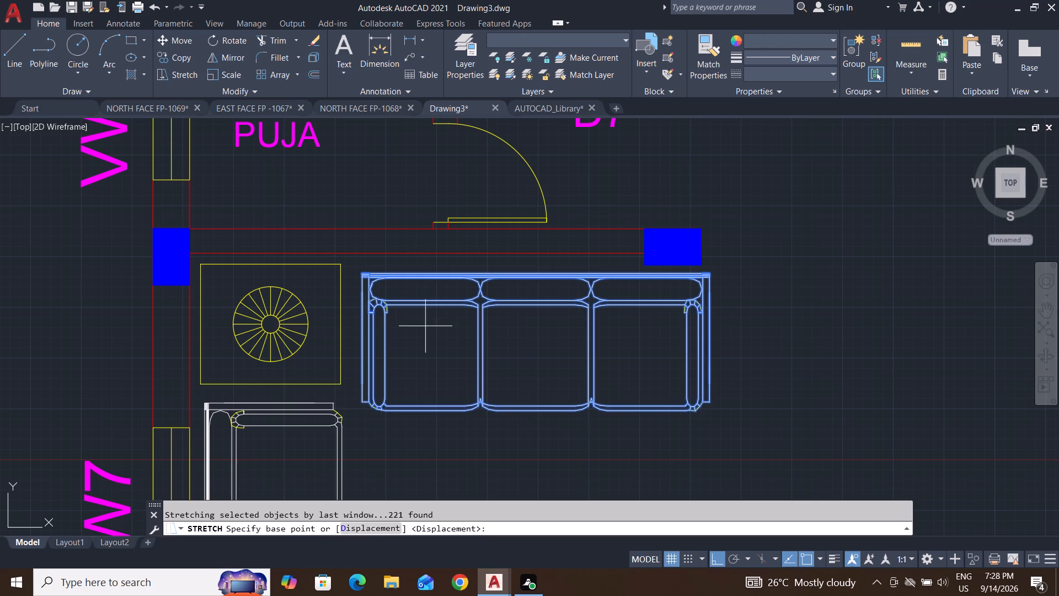
left_click(359, 271)
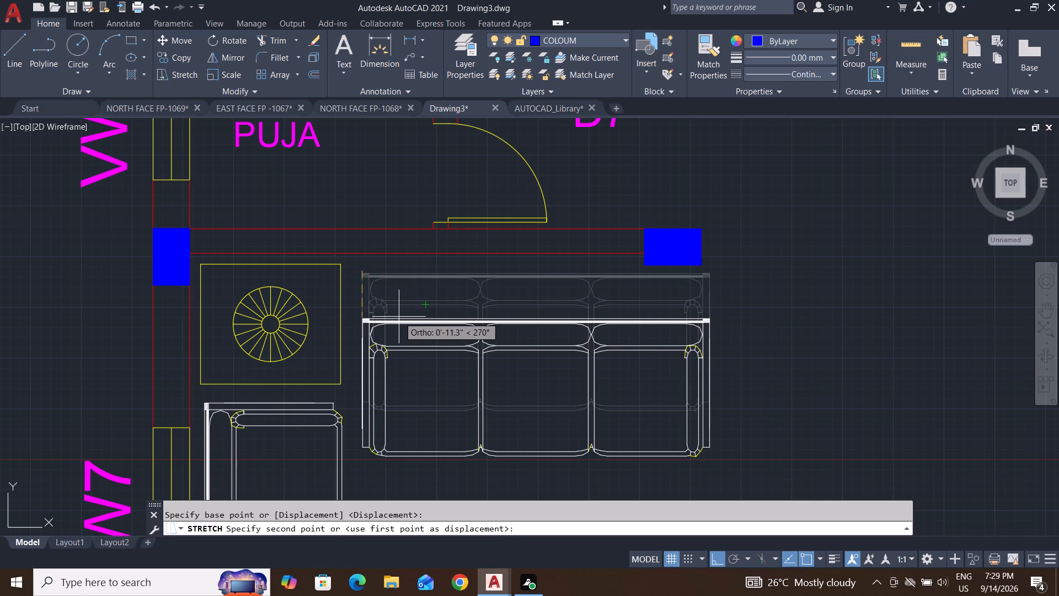
left_click(399, 317)
key("Escape")
key("Escape")
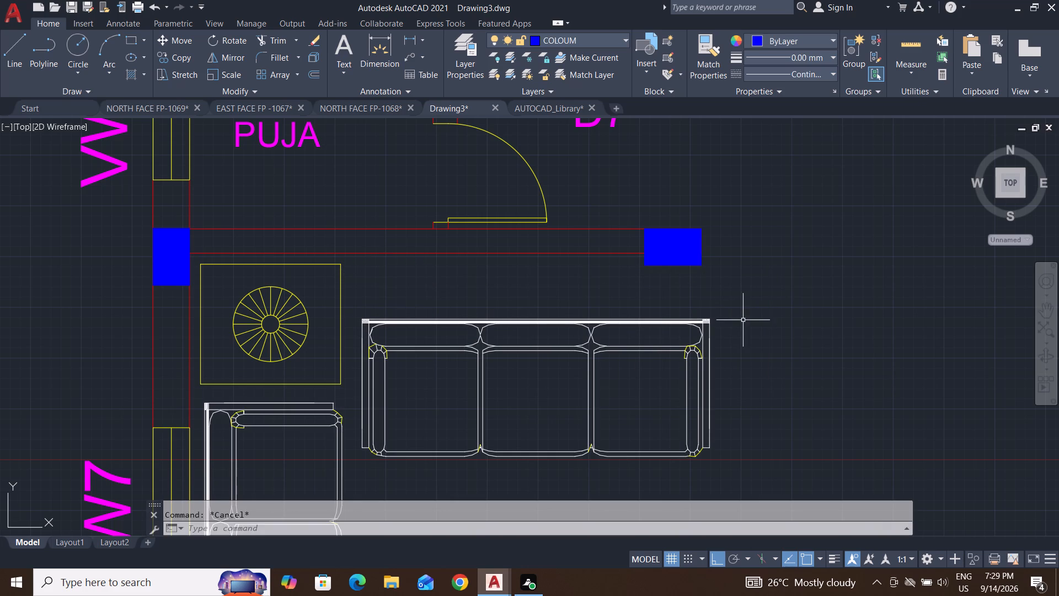
key("Escape")
key("Escape")
Scale the upper living room sofa down to about three-quarters of its size from its upper-left corner.
left_click(740, 294)
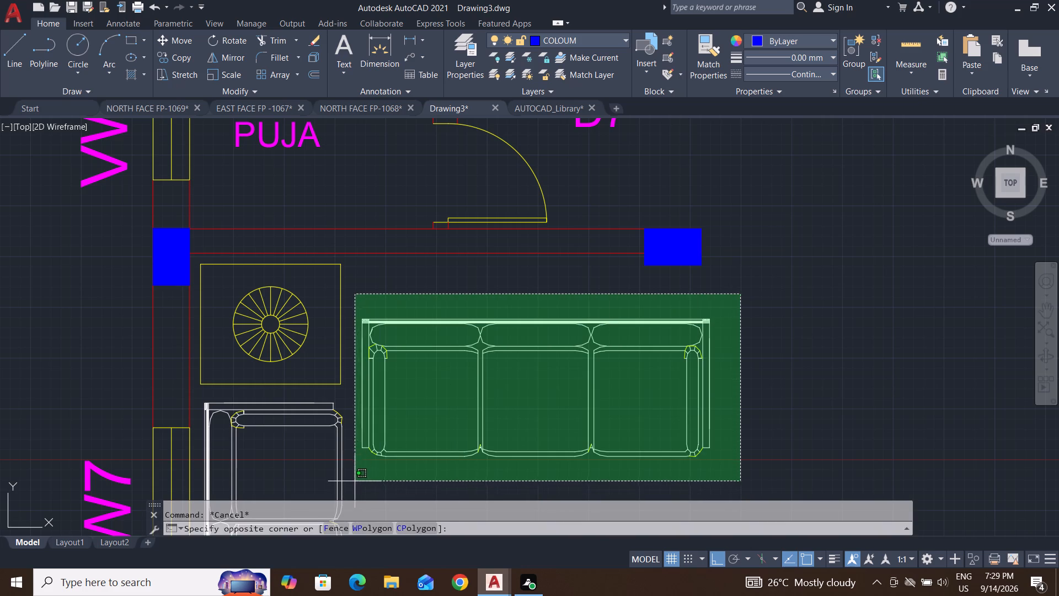
left_click(354, 478)
type("SC")
key("Return")
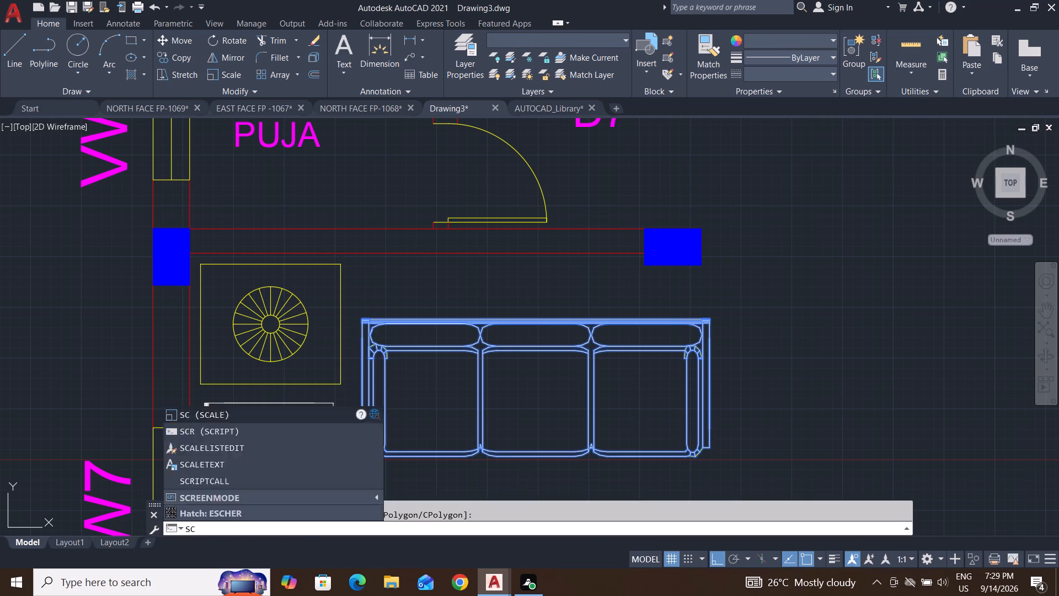
left_click(359, 315)
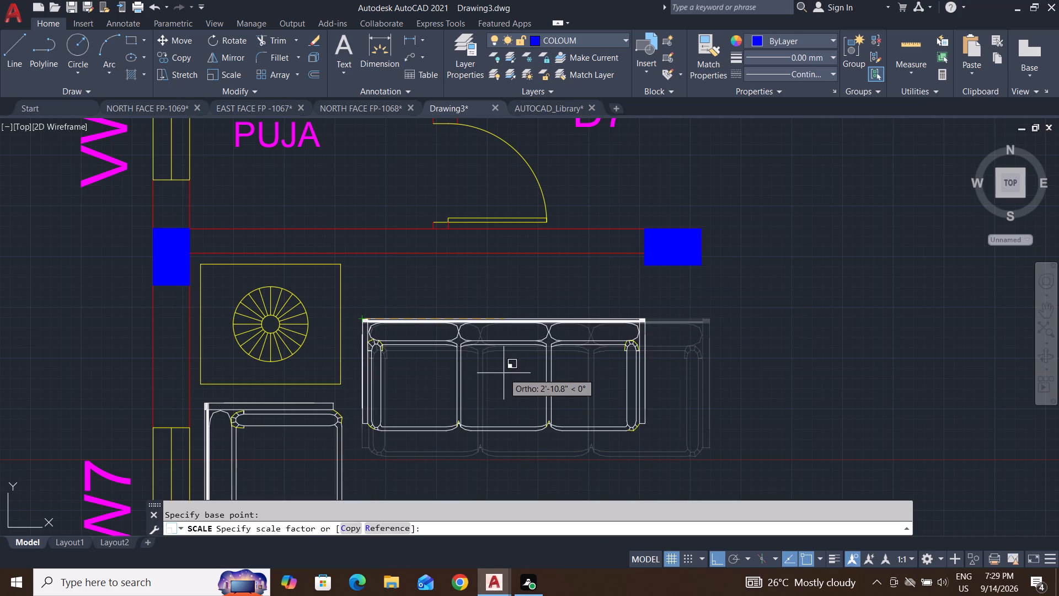
left_click(490, 371)
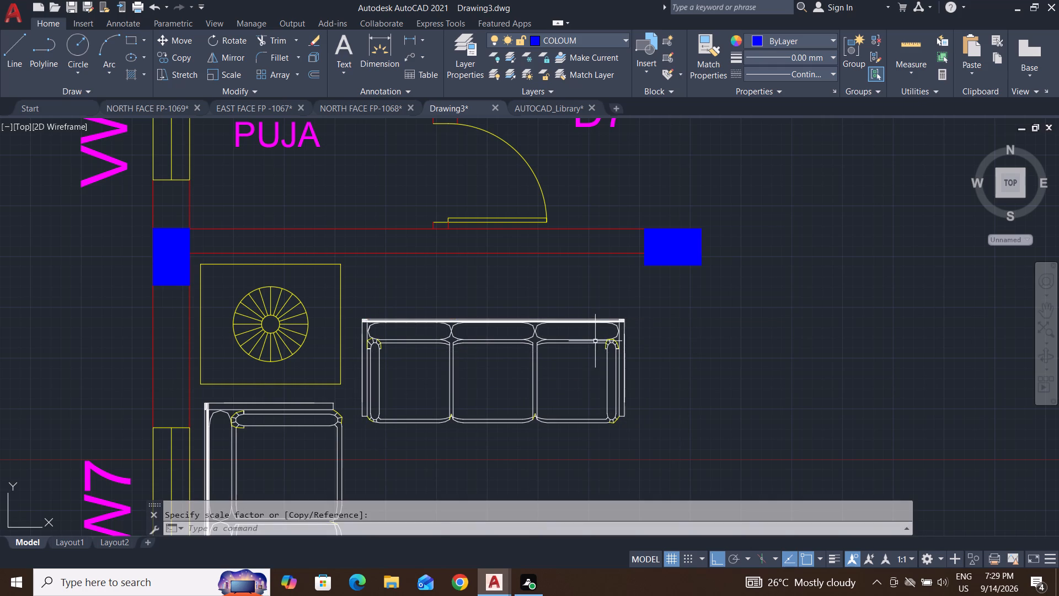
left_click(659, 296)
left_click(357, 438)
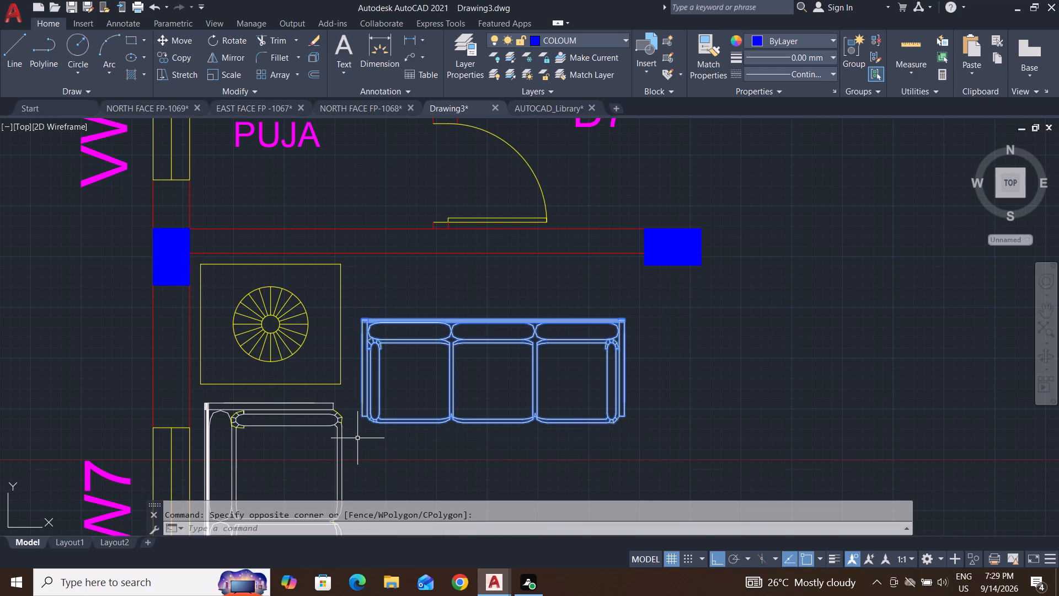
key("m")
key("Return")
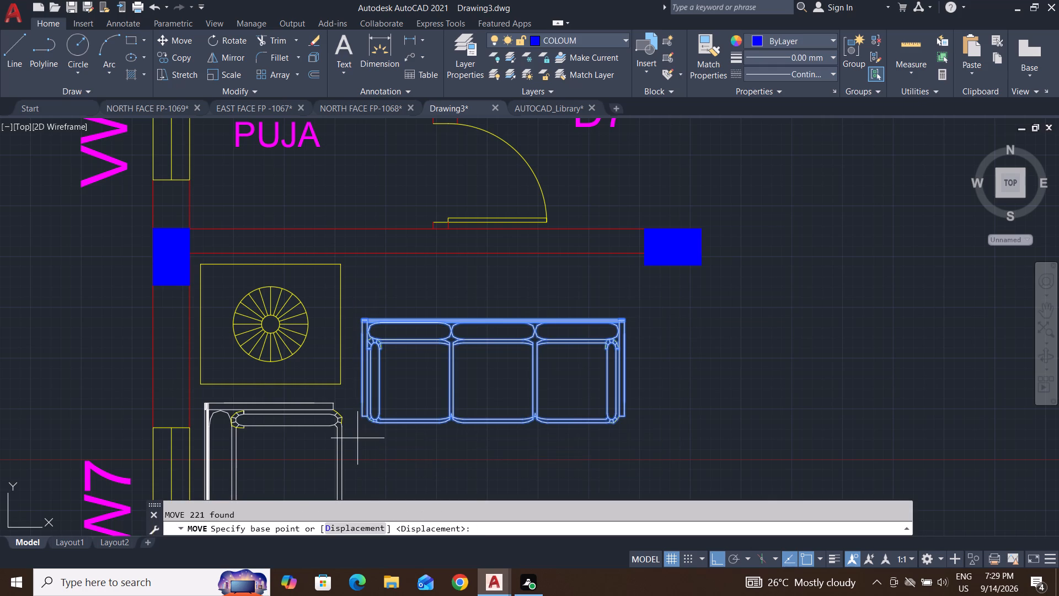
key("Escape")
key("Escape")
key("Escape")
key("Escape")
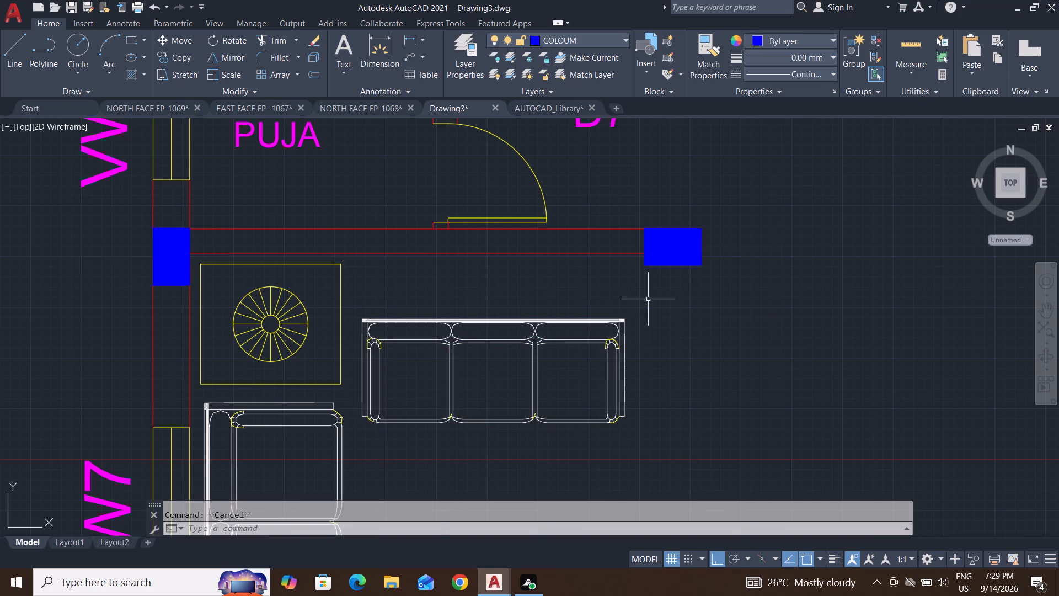
Move the upper living room sofa straight up about 1'-1" toward the wall, using its upper-left corner as base point.
key("Escape")
left_click(651, 294)
left_click(355, 449)
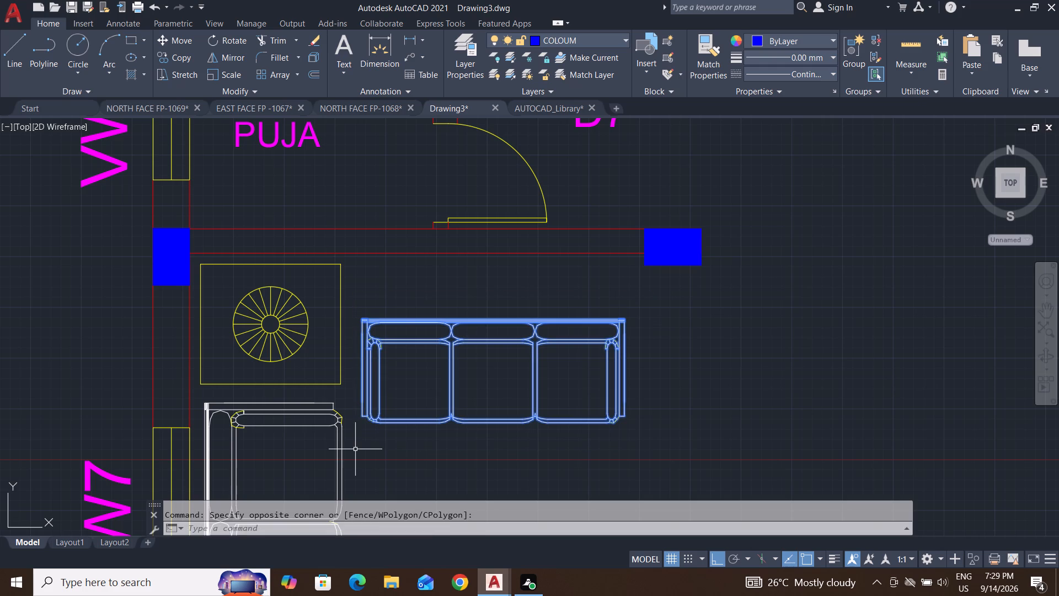
key("m")
key("Return")
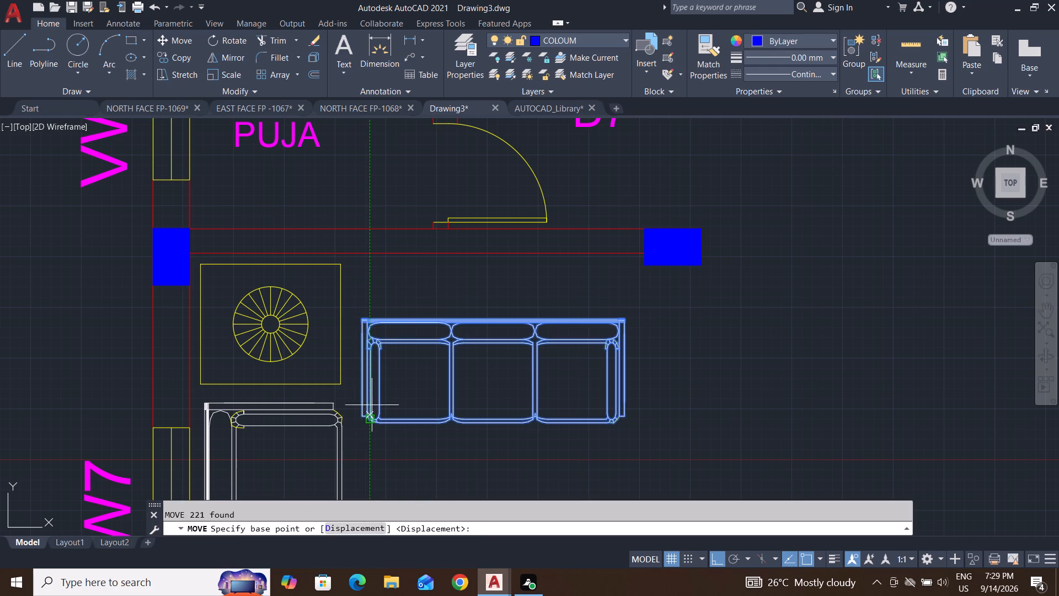
left_click(361, 323)
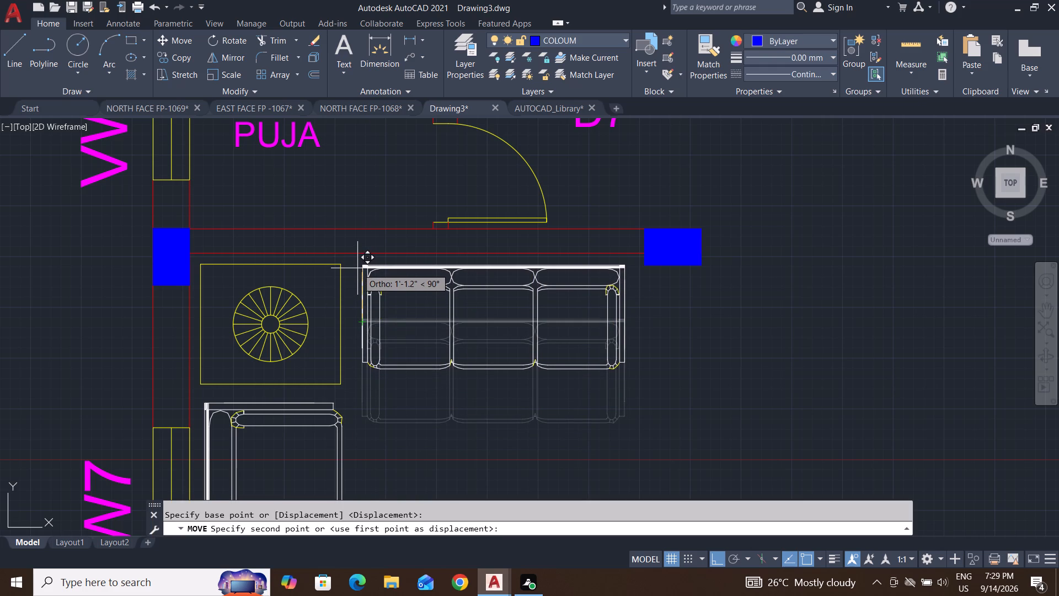
left_click(357, 268)
scroll(415, 445, "down", 2)
middle_click_drag(415, 445, 483, 341)
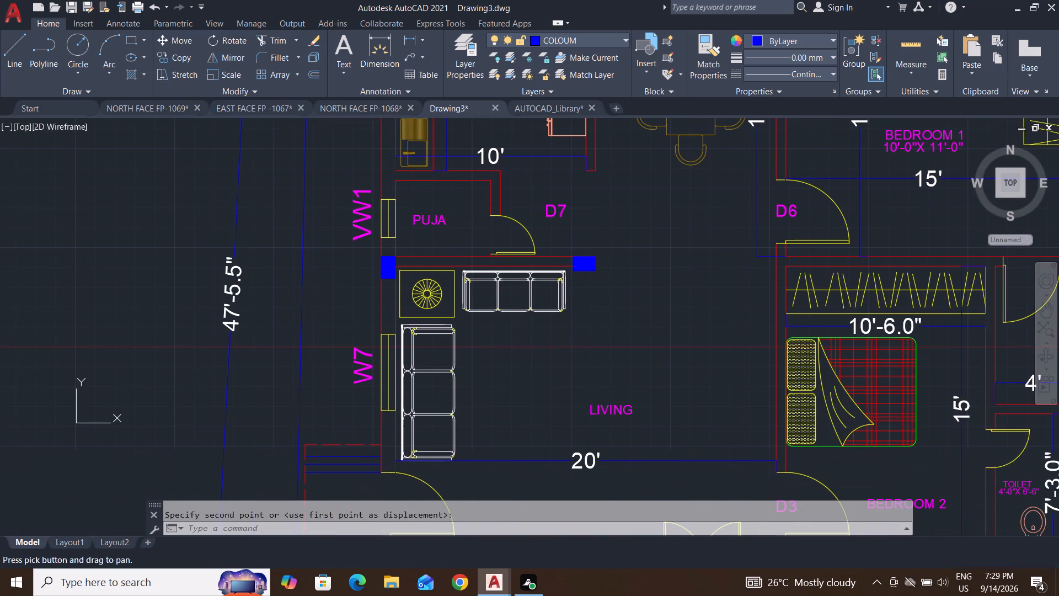
key("Escape")
key("Escape")
key("Escape")
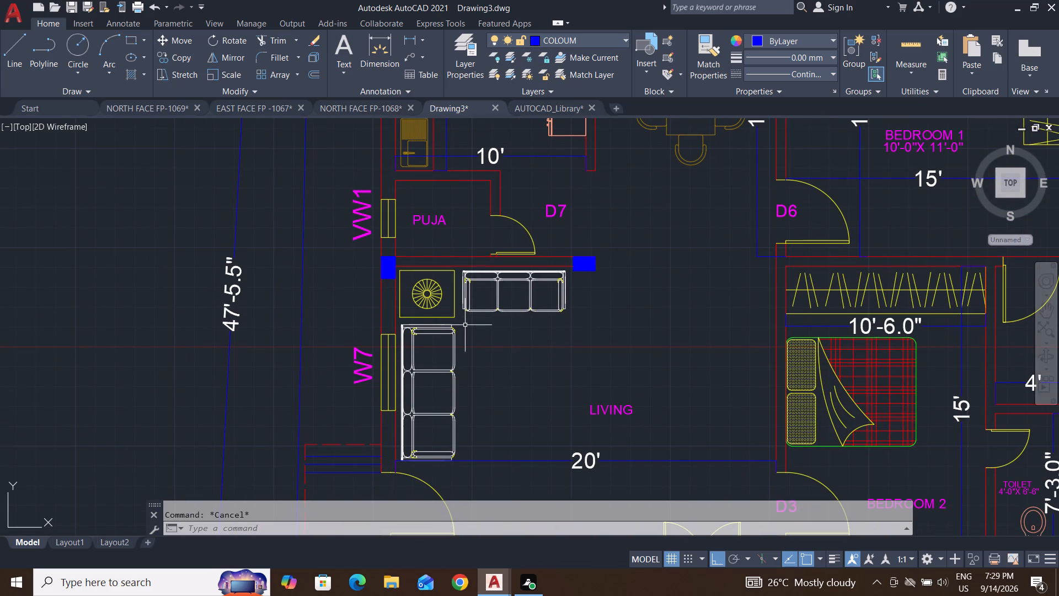
Erase the large sofa beside window W7, including the leftover fragments at its lower end.
left_click(462, 322)
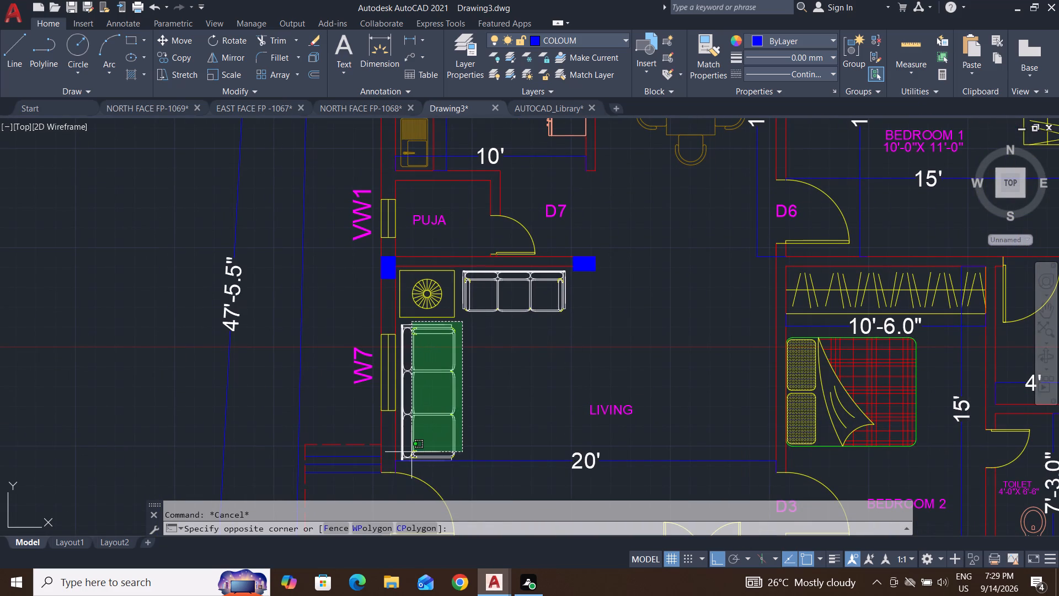
left_click(399, 455)
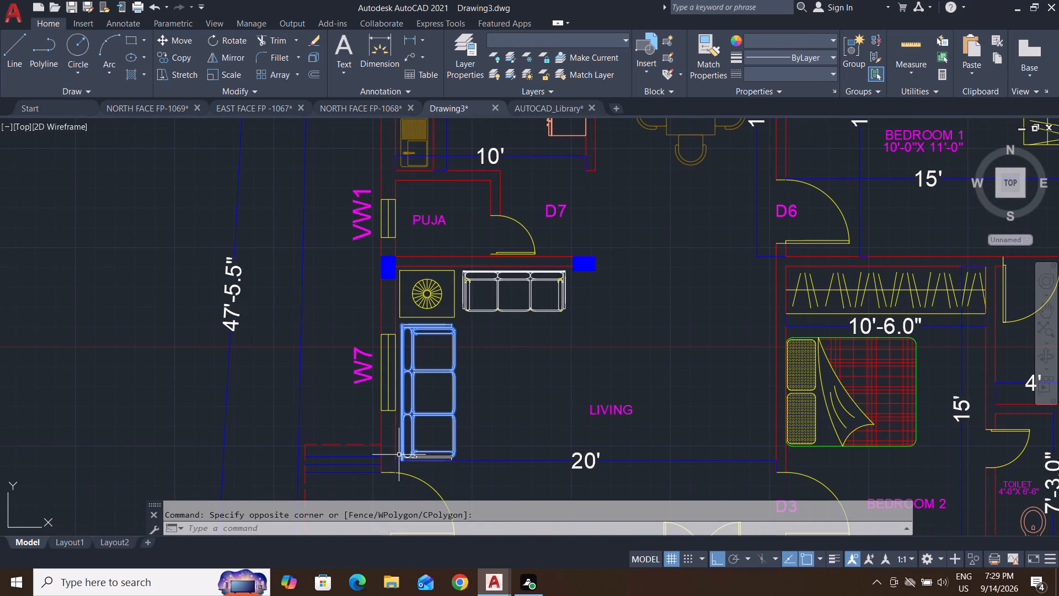
key("Delete")
scroll(415, 461, "up", 2)
middle_click_drag(426, 488, 439, 419)
scroll(439, 419, "up", 3)
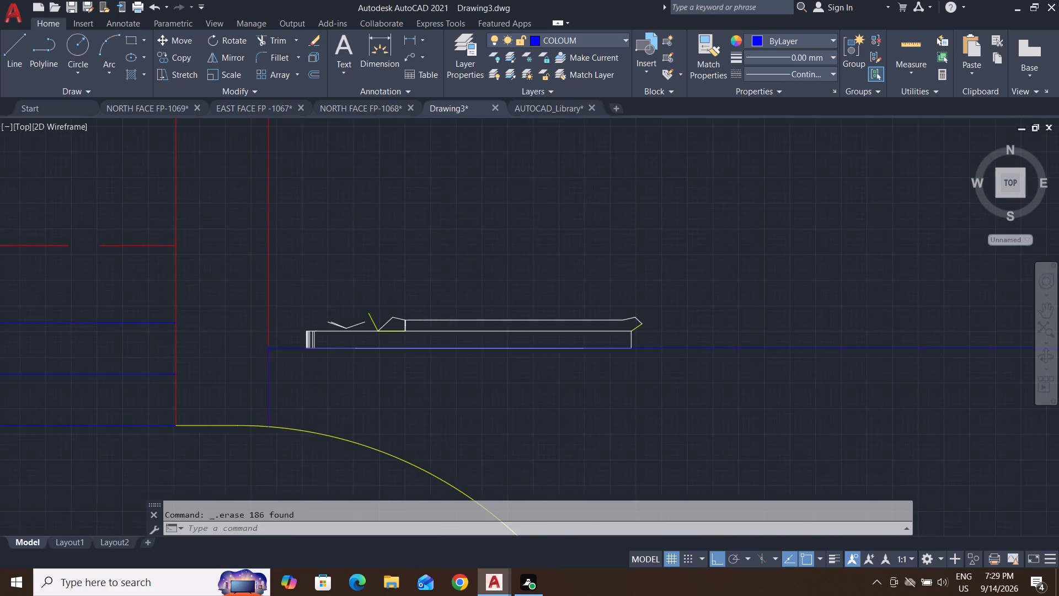
triple_click(439, 409)
left_click(442, 406)
left_click_drag(442, 406, 779, 227)
left_click(622, 343)
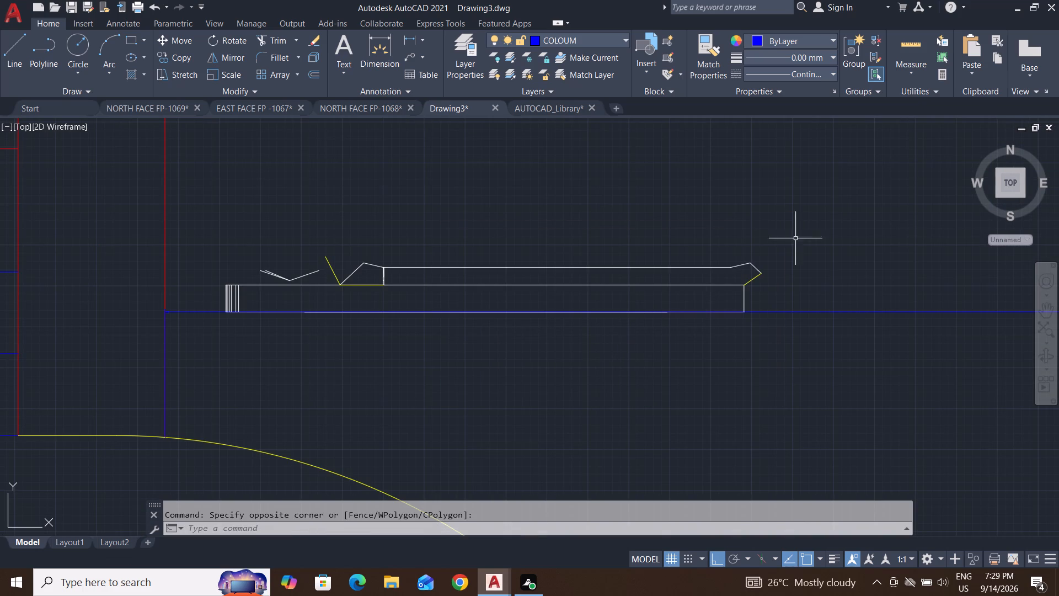
left_click(809, 222)
left_click(200, 306)
key("Delete")
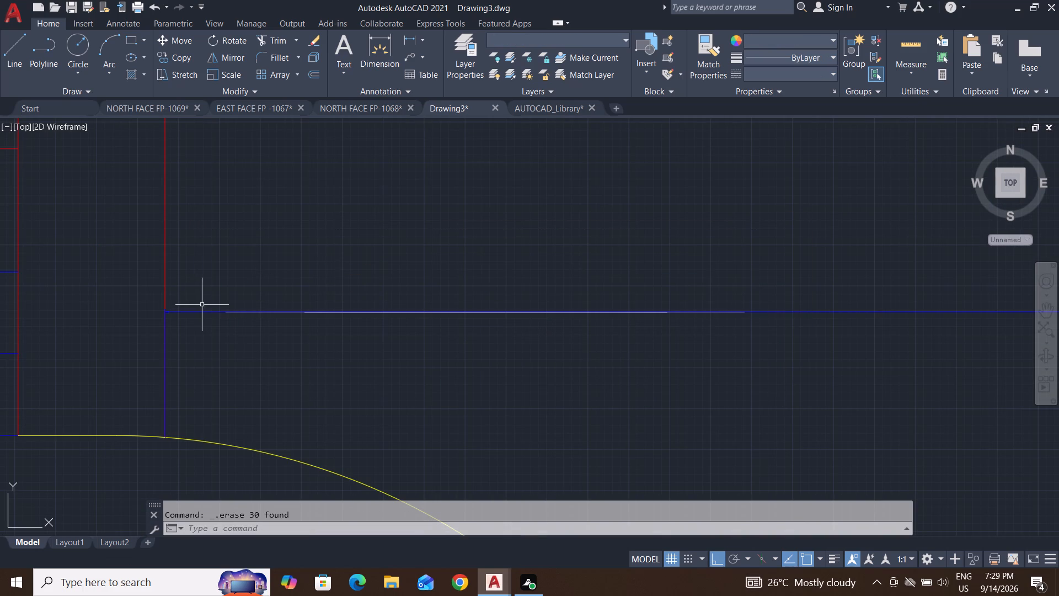
Erase the 20' dimension across the living room and the remaining sofa lines lying along it.
left_click(498, 314)
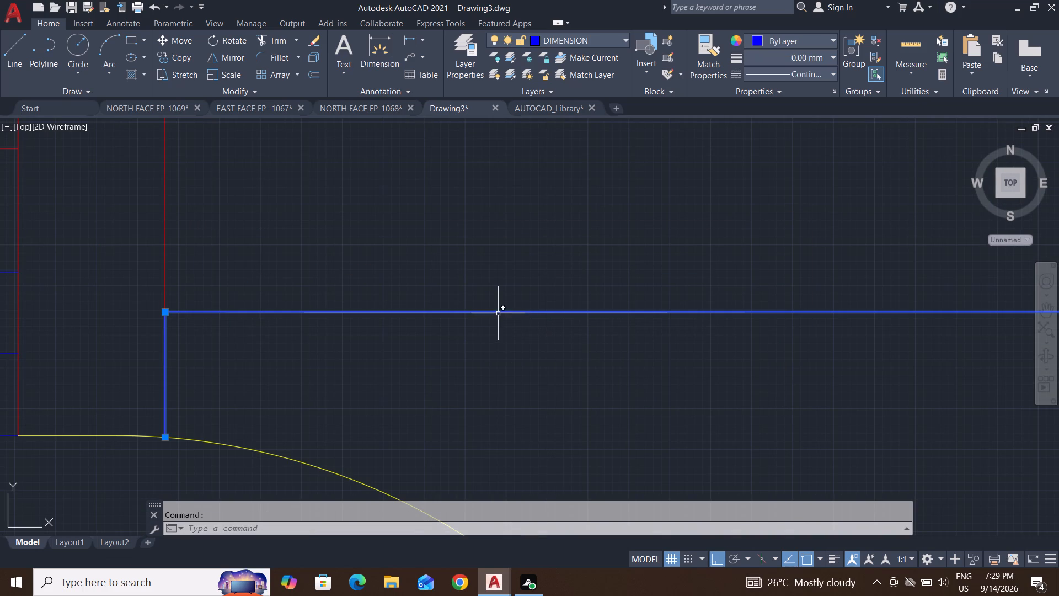
key("Delete")
left_click(345, 299)
left_click(312, 362)
key("Delete")
Copy the upper living room sofa straight down about 6'-0", using its upper-left corner as base point.
scroll(387, 414, "down", 5)
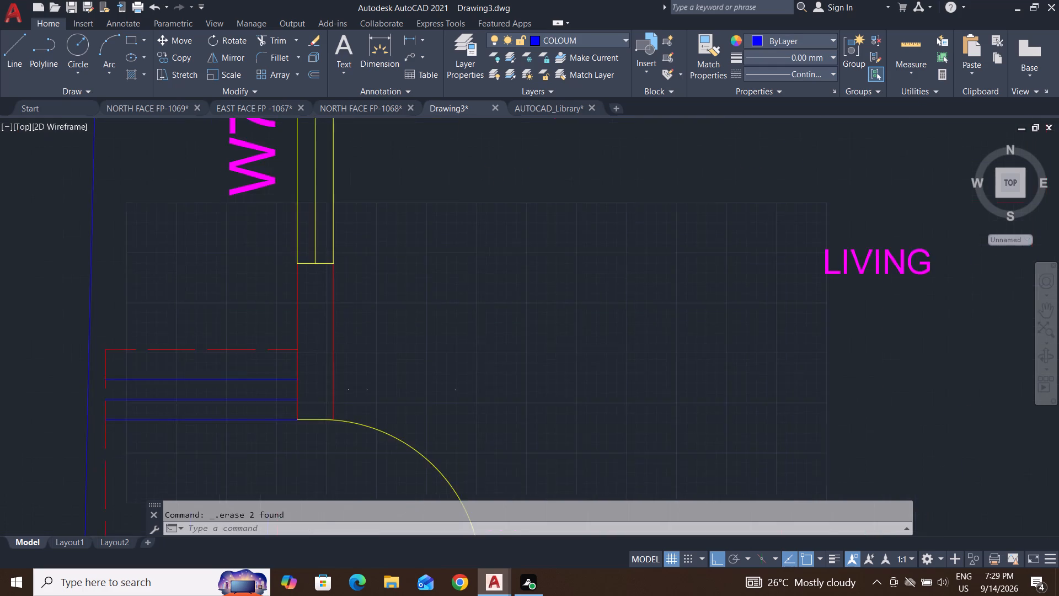
scroll(526, 223, "up", 4)
left_click(553, 195)
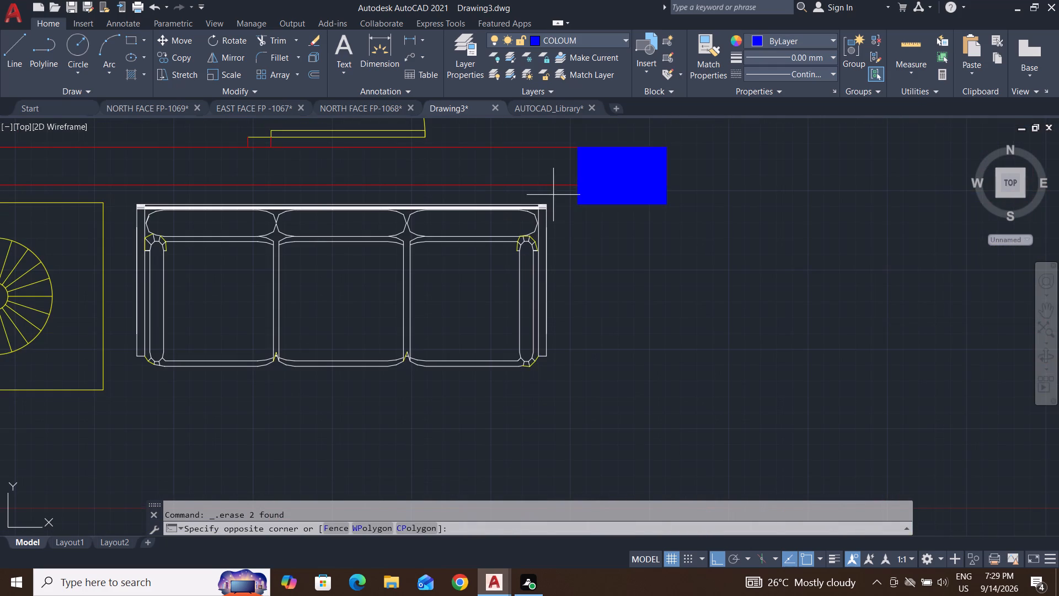
left_click(127, 407)
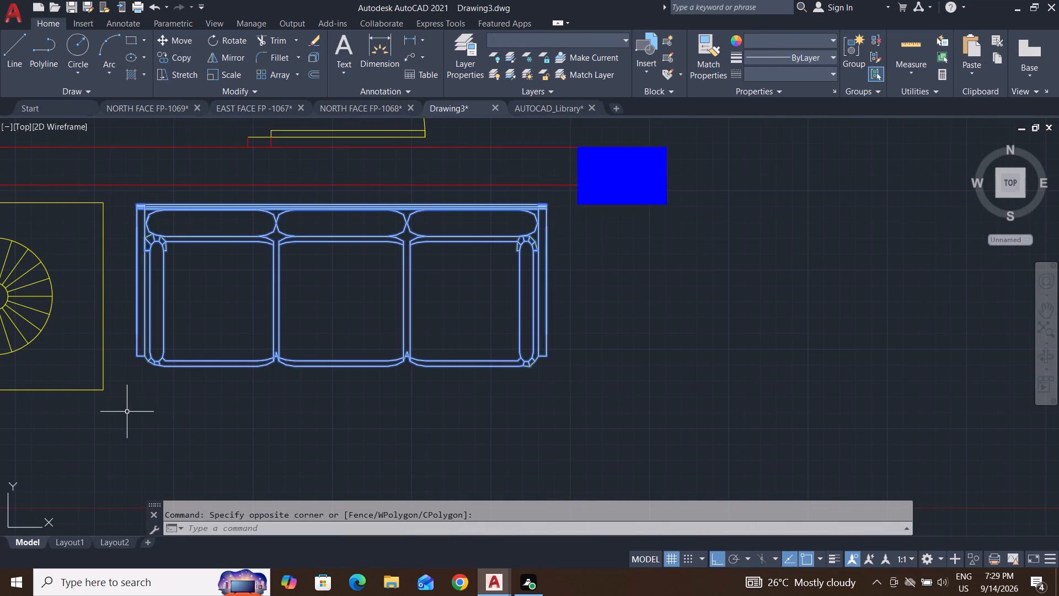
key("c")
key("o")
key("Return")
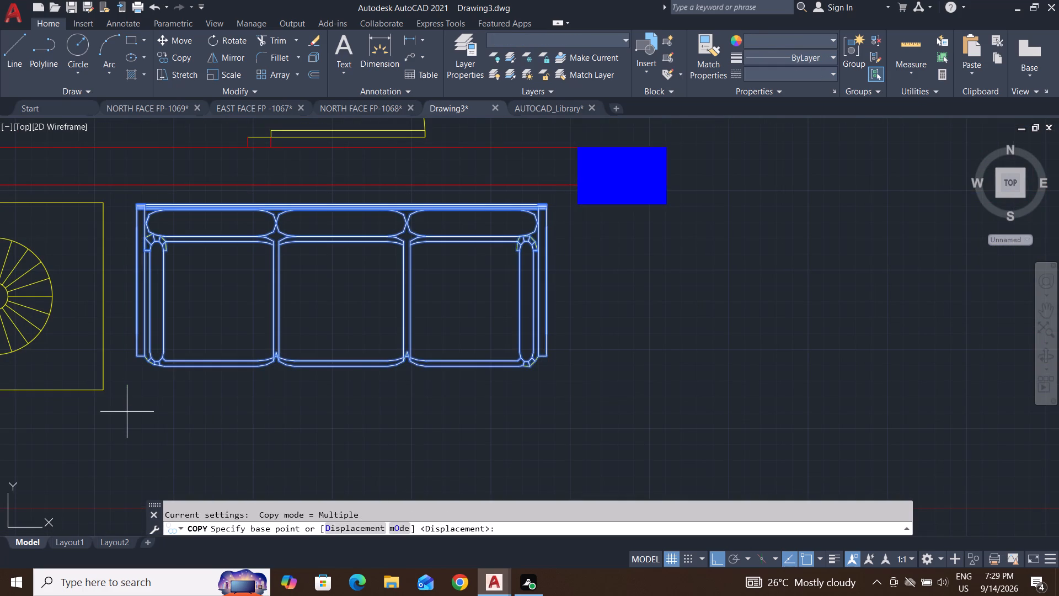
left_click(135, 203)
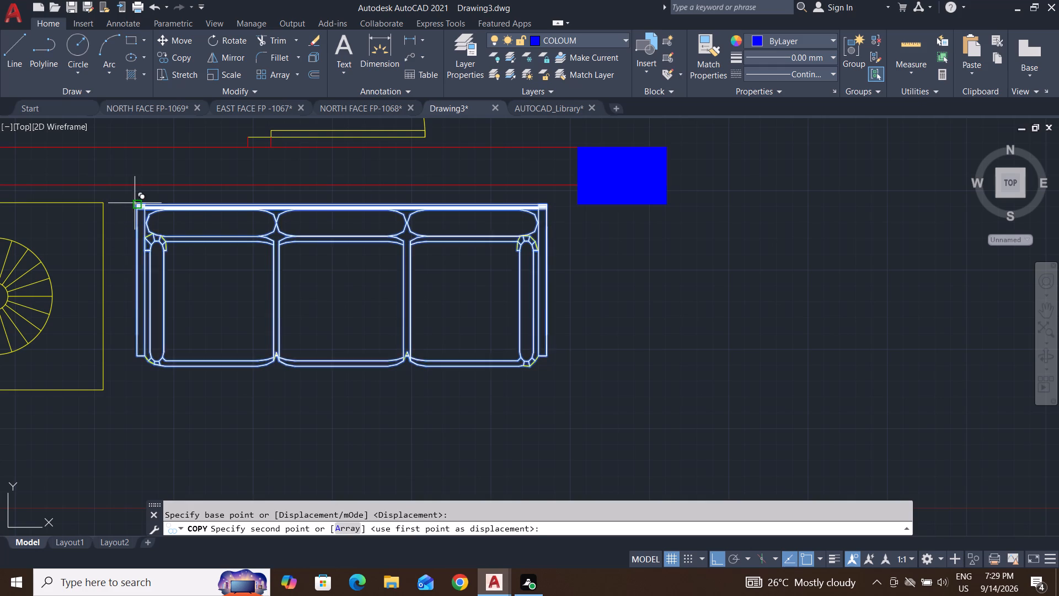
scroll(292, 356, "down", 2)
middle_click_drag(292, 356, 360, 231)
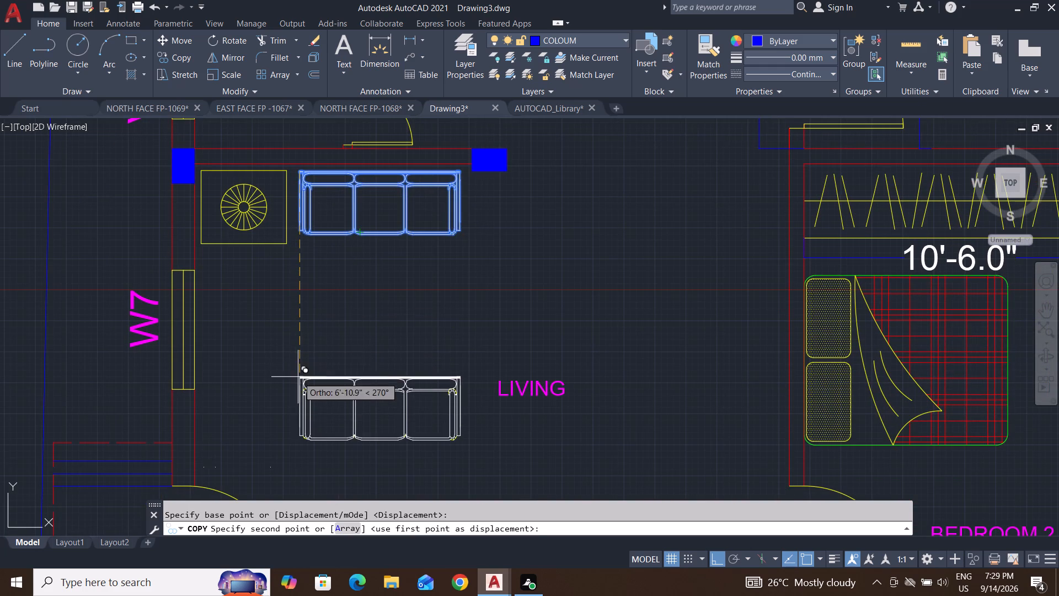
left_click(275, 350)
key("Escape")
key("Escape")
key("Escape")
key("Escape")
key("Escape")
Erase the stray points left near the lower-left corner of the living room, above the door swing.
left_click(298, 443)
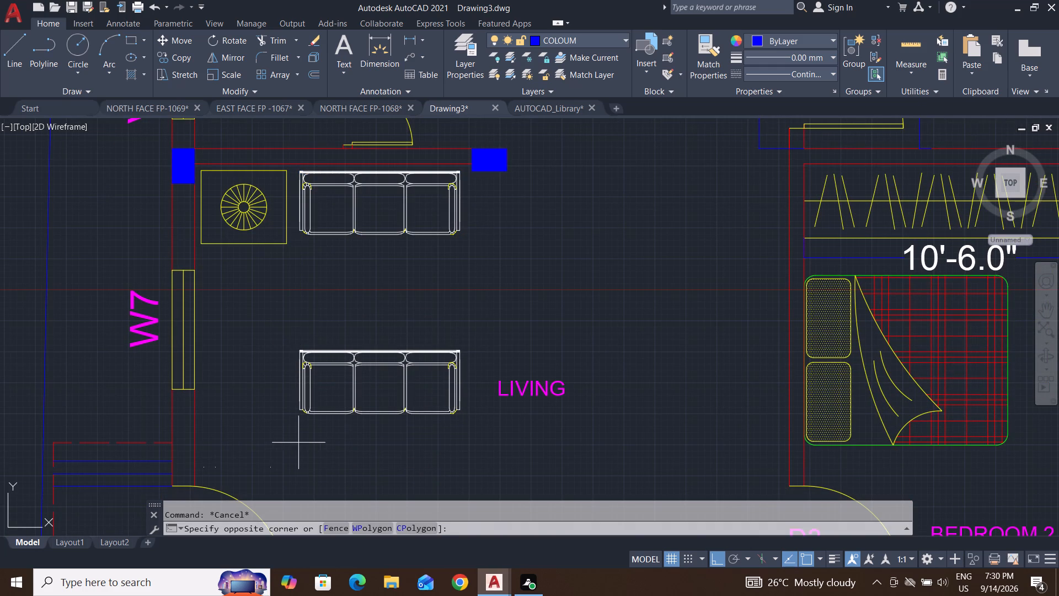
left_click(198, 482)
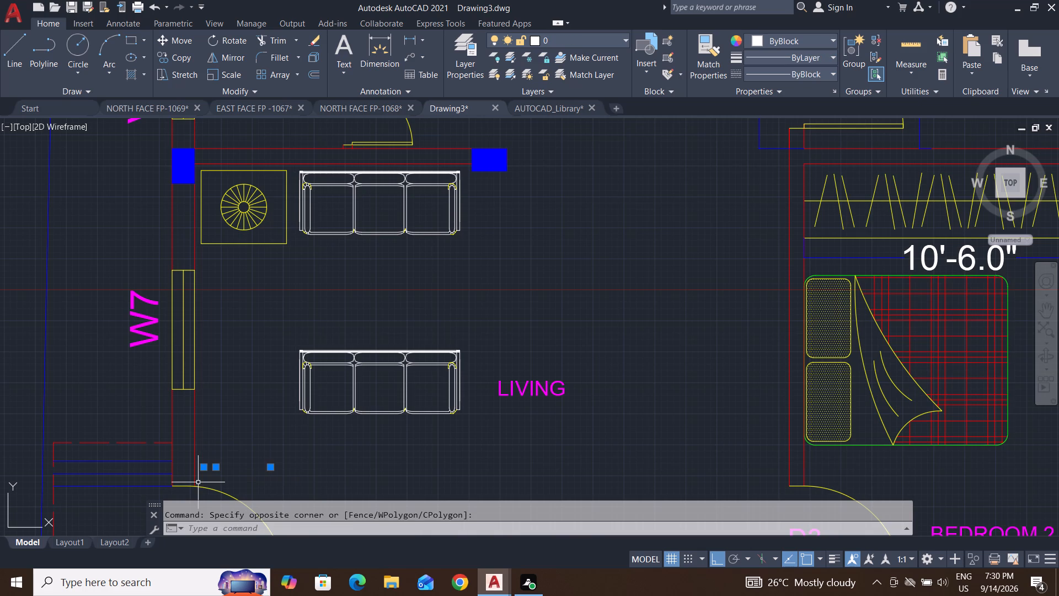
key("Delete")
key("Escape")
key("Escape")
key("Escape")
key("Escape")
key("Escape")
key("Escape")
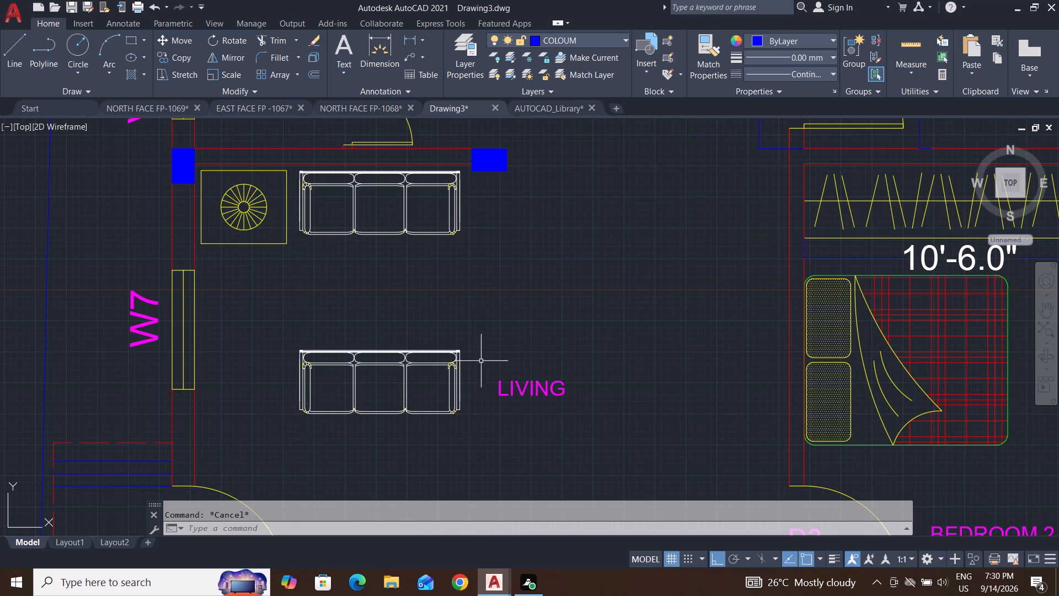
Rotate the copied sofa 90° about its lower-left corner so its back faces window W7.
left_click(483, 323)
left_click(278, 454)
type("RO")
key("Return")
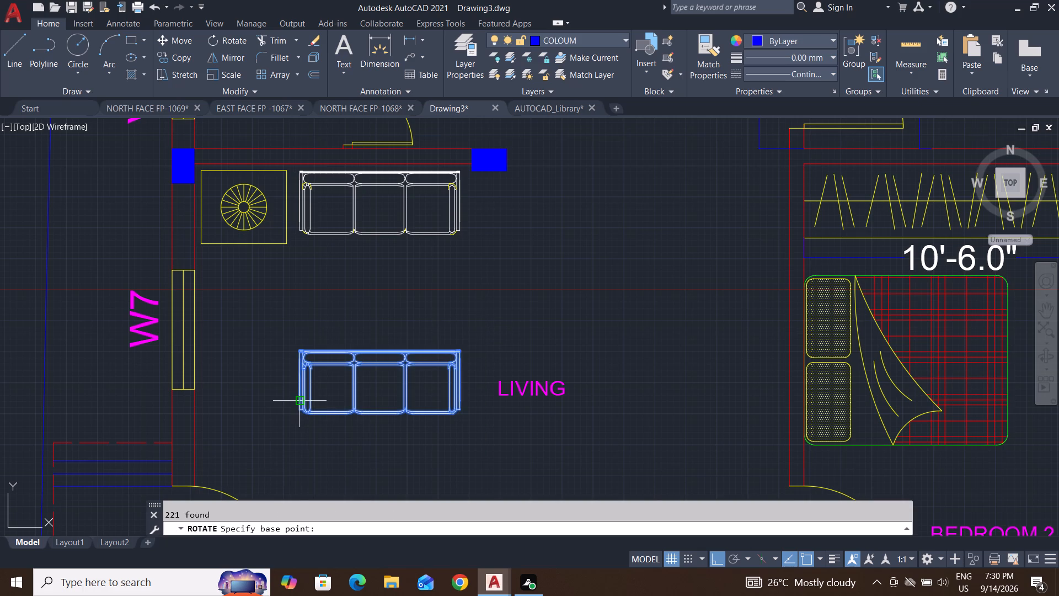
left_click(300, 412)
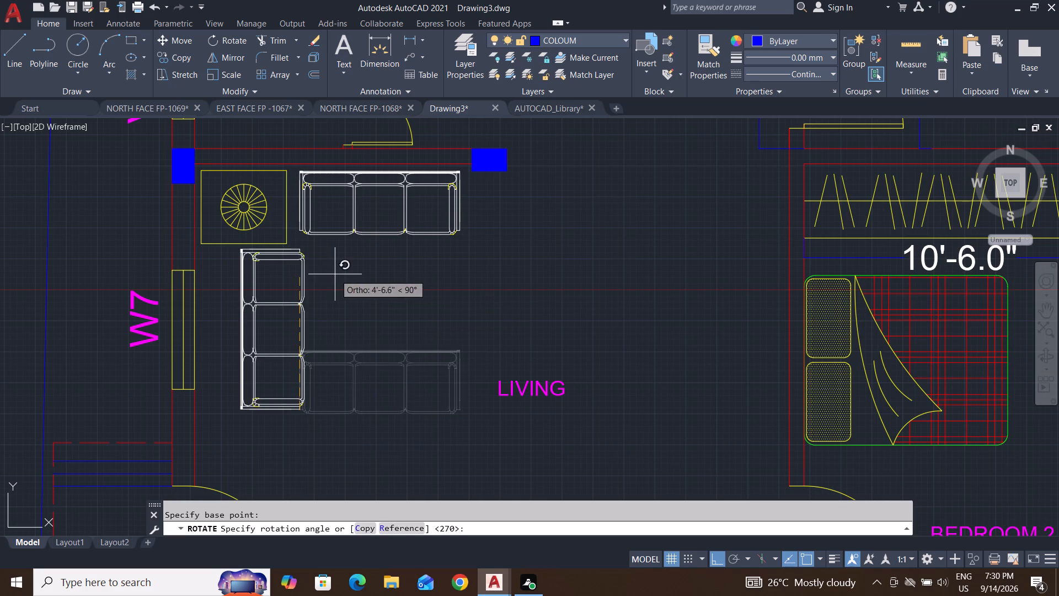
left_click(335, 274)
key("Return")
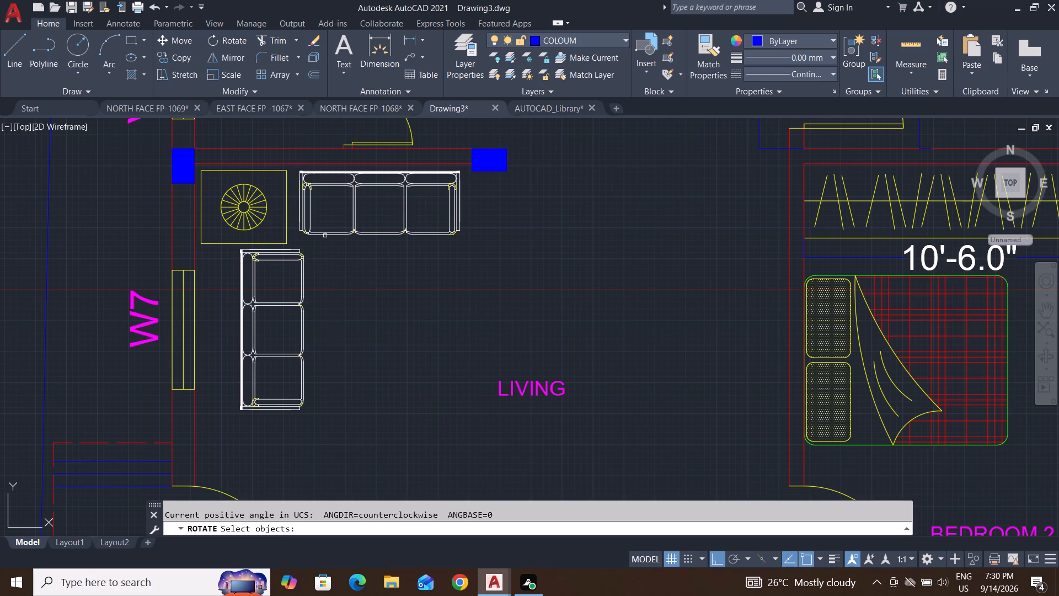
key("Escape")
key("Escape")
key("Escape")
Move the rotated sofa beside window W7 with ortho off, leaving a small gap to the wall, using its back edge as base point.
left_click(320, 244)
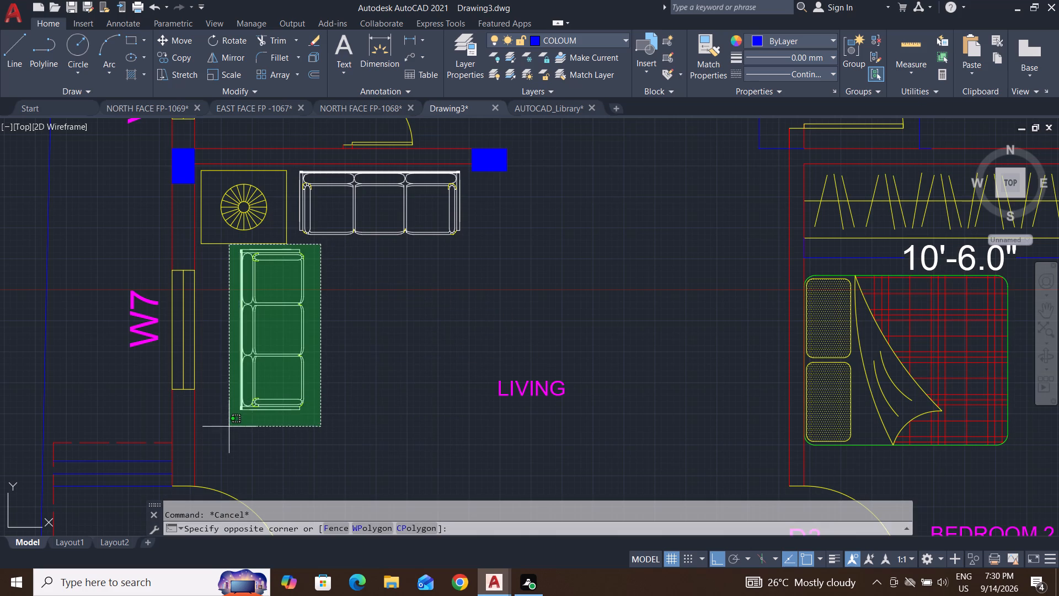
key("Escape")
key("Escape")
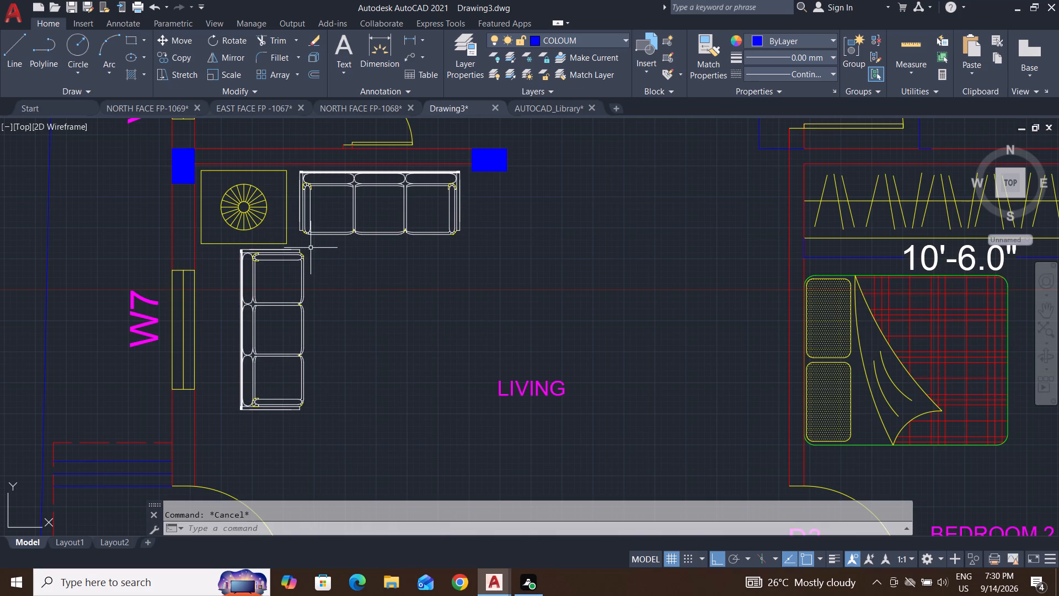
left_click(314, 246)
left_click(231, 453)
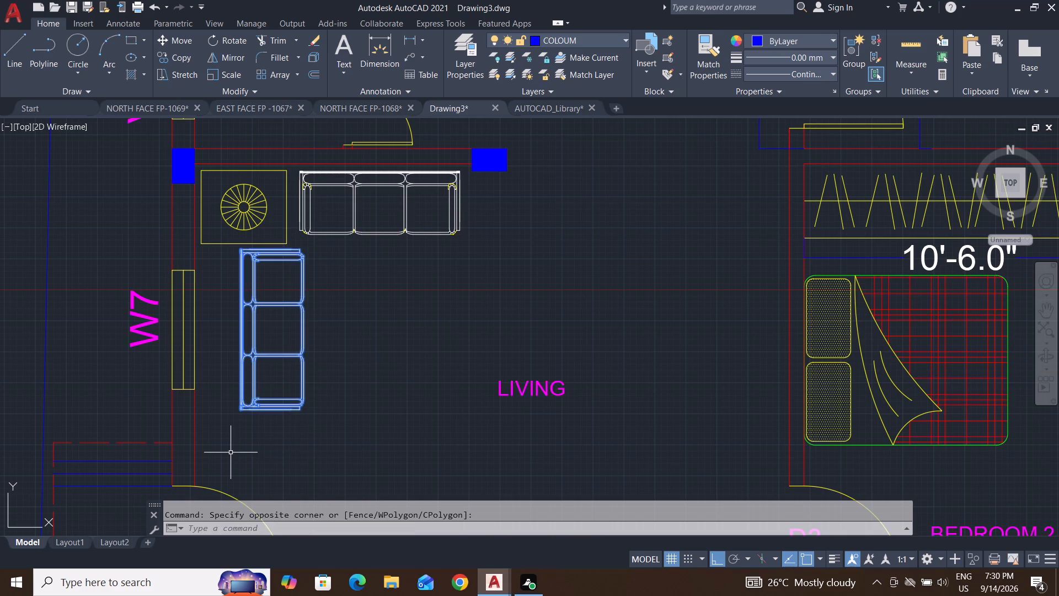
key("m")
key("Return")
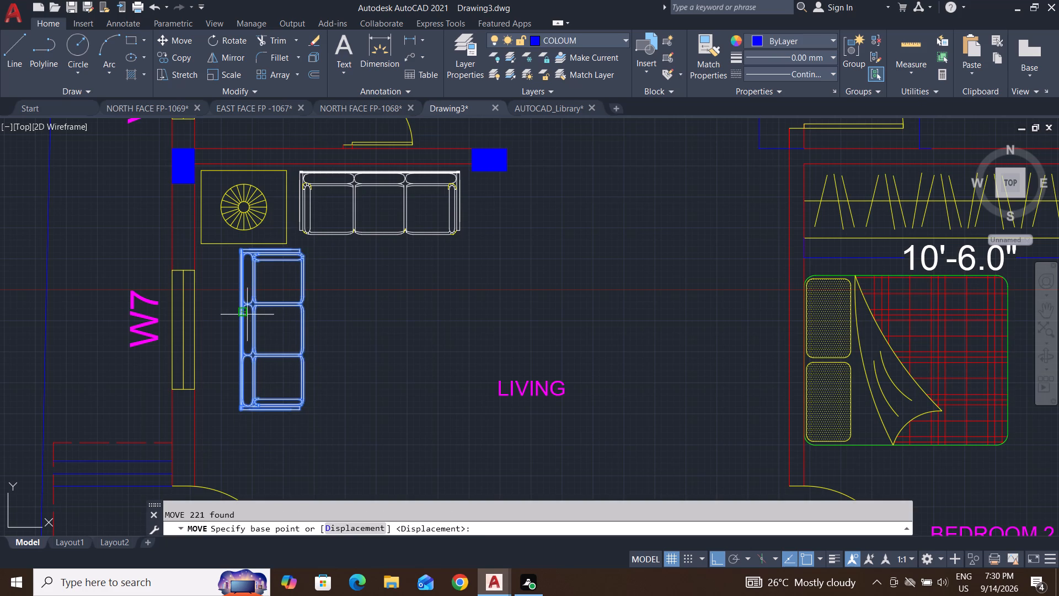
left_click(238, 326)
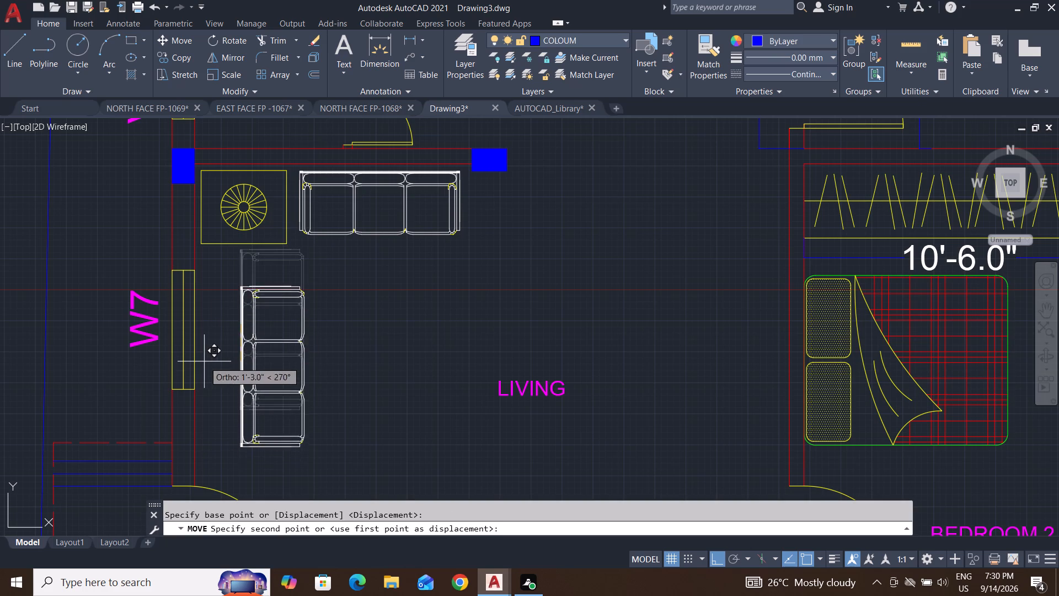
left_click(723, 556)
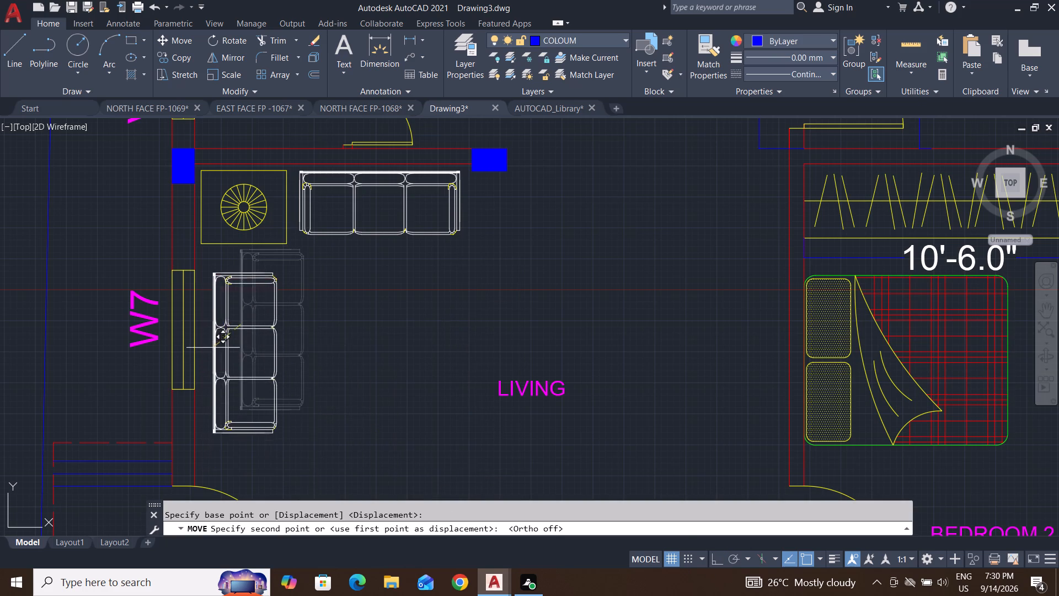
scroll(213, 346, "up", 1)
left_click(196, 336)
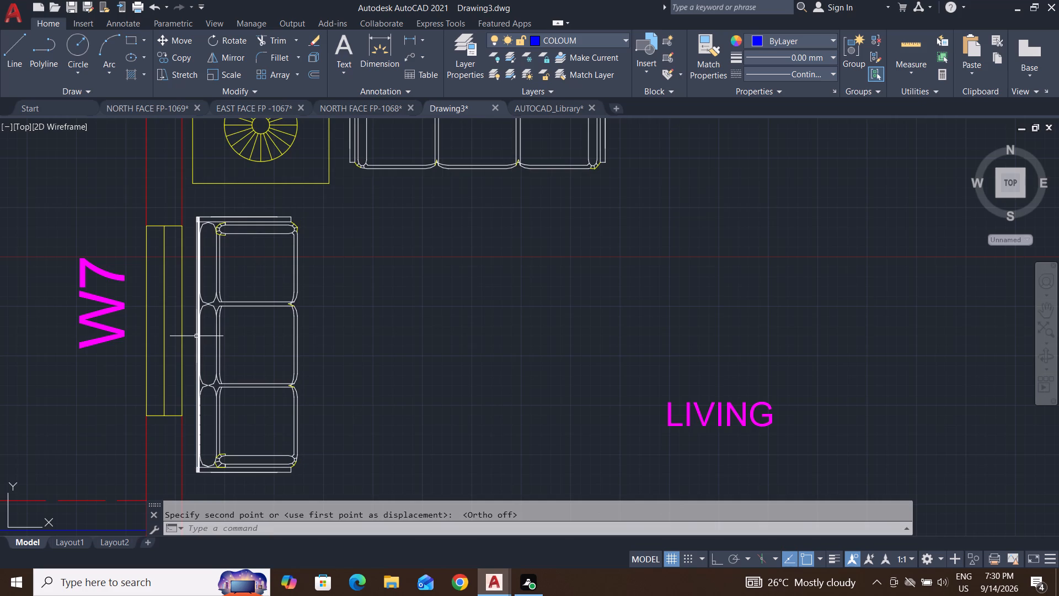
scroll(284, 379, "down", 3)
scroll(288, 334, "up", 2)
key("Escape")
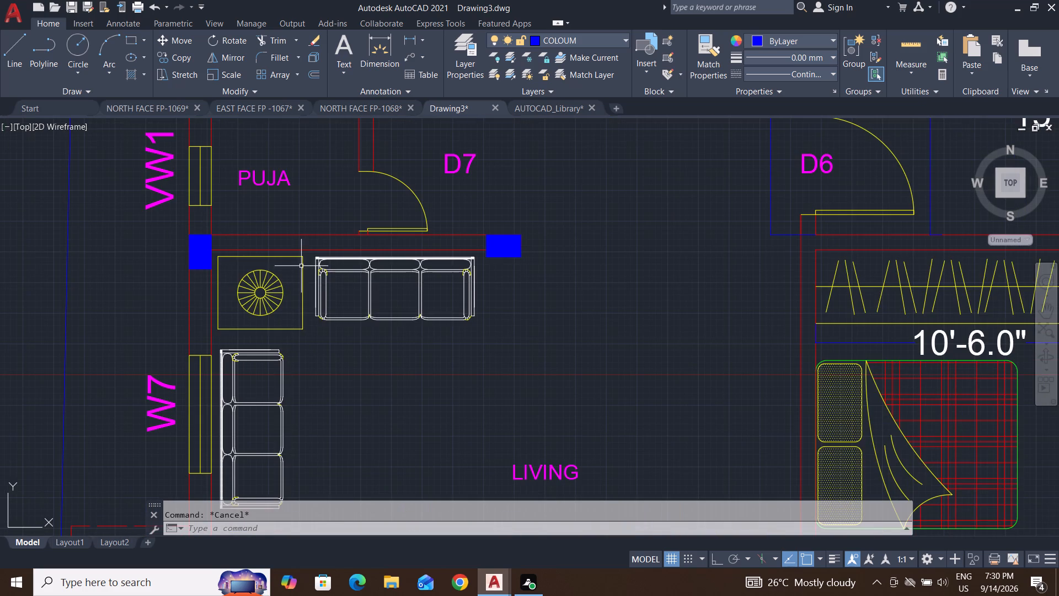
key("Escape")
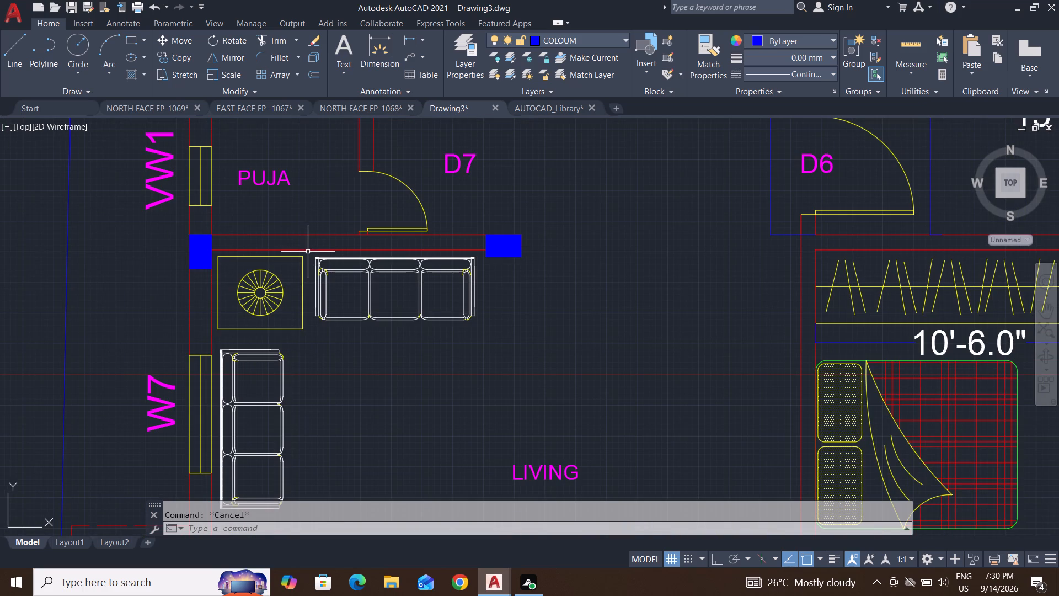
Scale the living room side table down slightly about its upper-left corner.
left_click(308, 252)
key("Escape")
key("Escape")
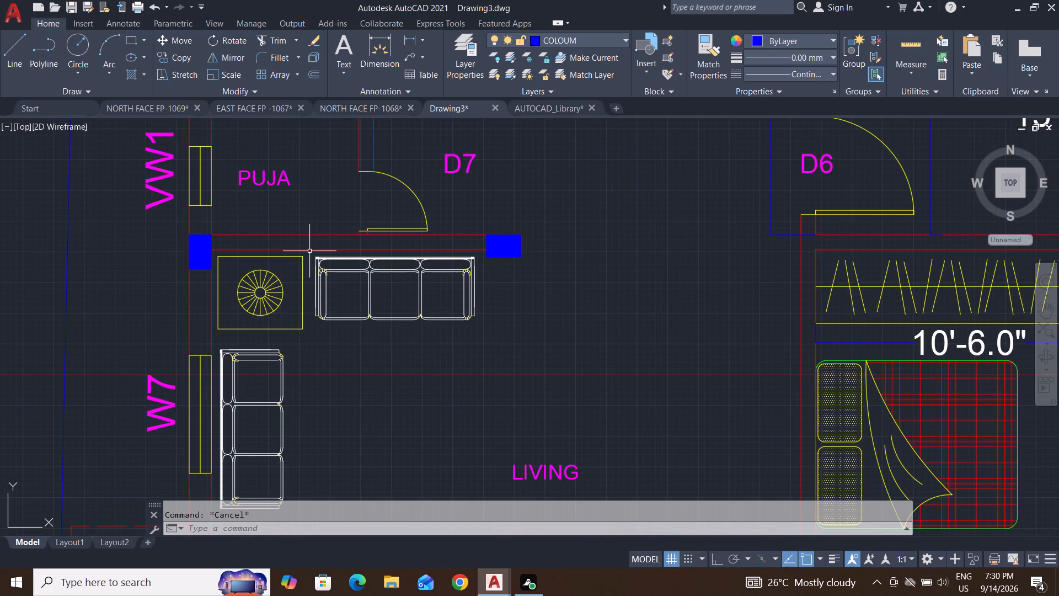
left_click(308, 253)
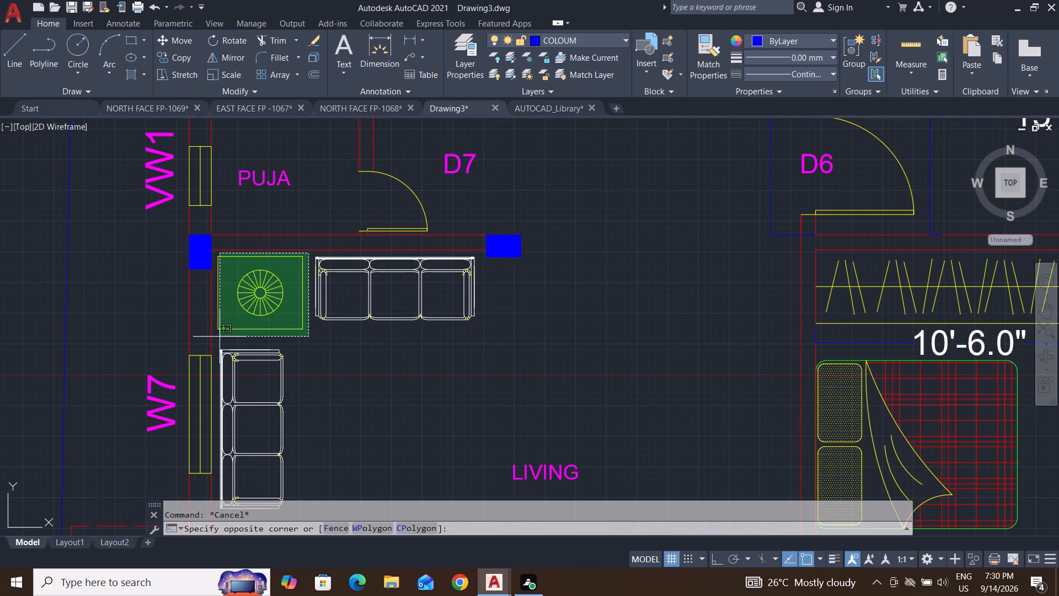
left_click(212, 339)
type("SC")
key("Return")
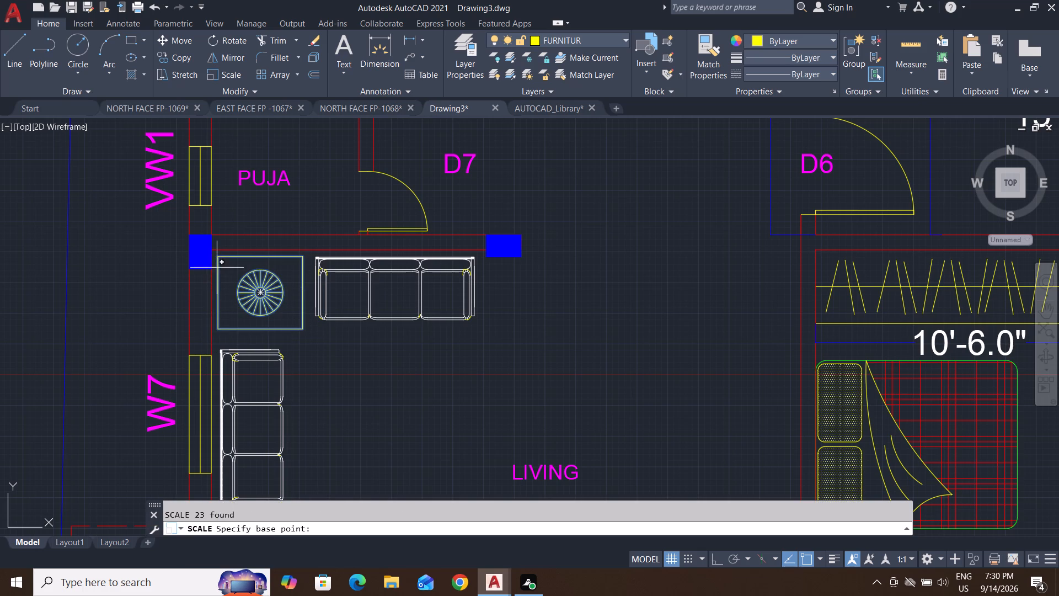
left_click(217, 257)
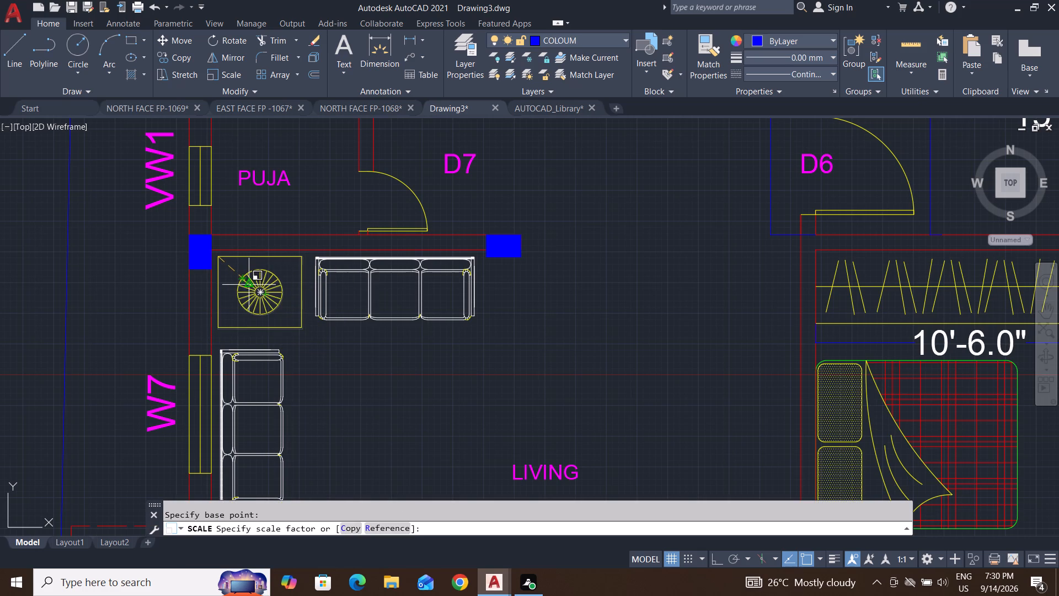
left_click(249, 284)
scroll(330, 388, "down", 2)
middle_click_drag(320, 412, 334, 346)
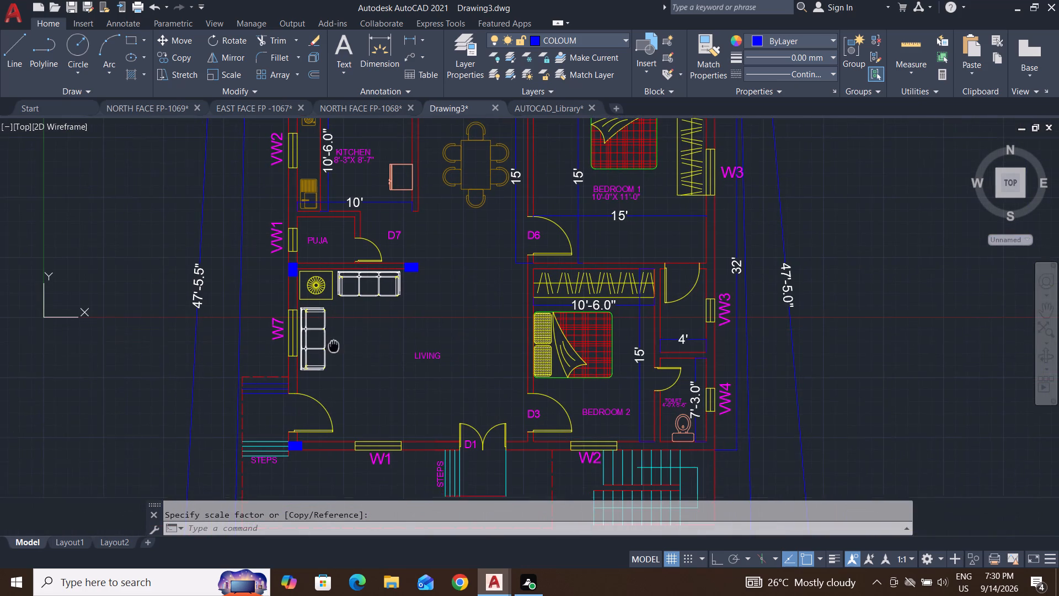
middle_click_drag(334, 346, 334, 345)
scroll(323, 321, "up", 3)
key("grave")
key("Escape")
key("Escape")
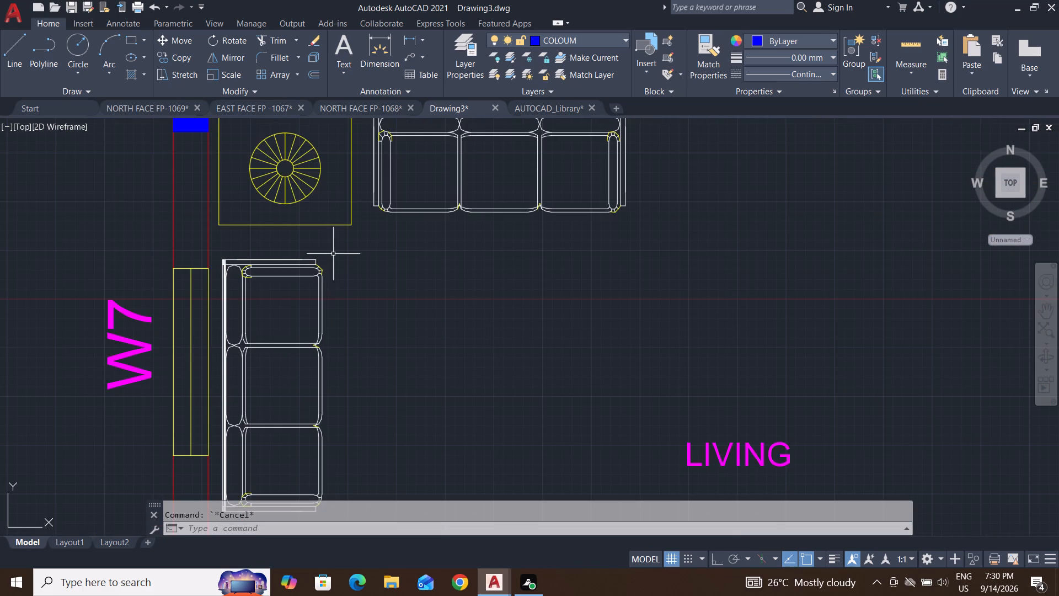
key("Escape")
Scale up the sofa beside window W7 slightly about its upper-left corner.
left_click(341, 244)
middle_click_drag(274, 473, 313, 343)
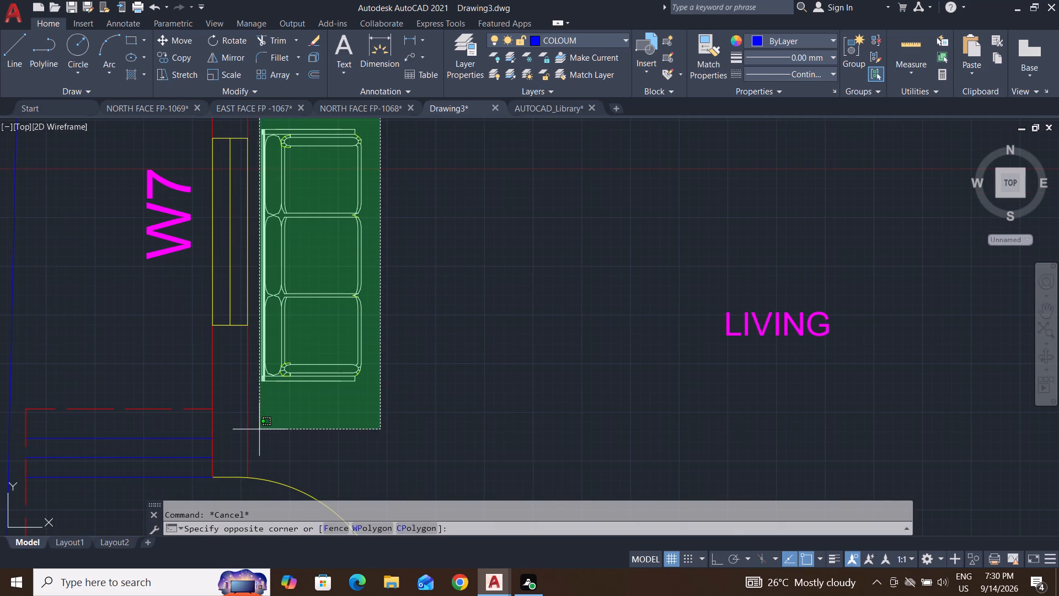
left_click(254, 427)
type("SC")
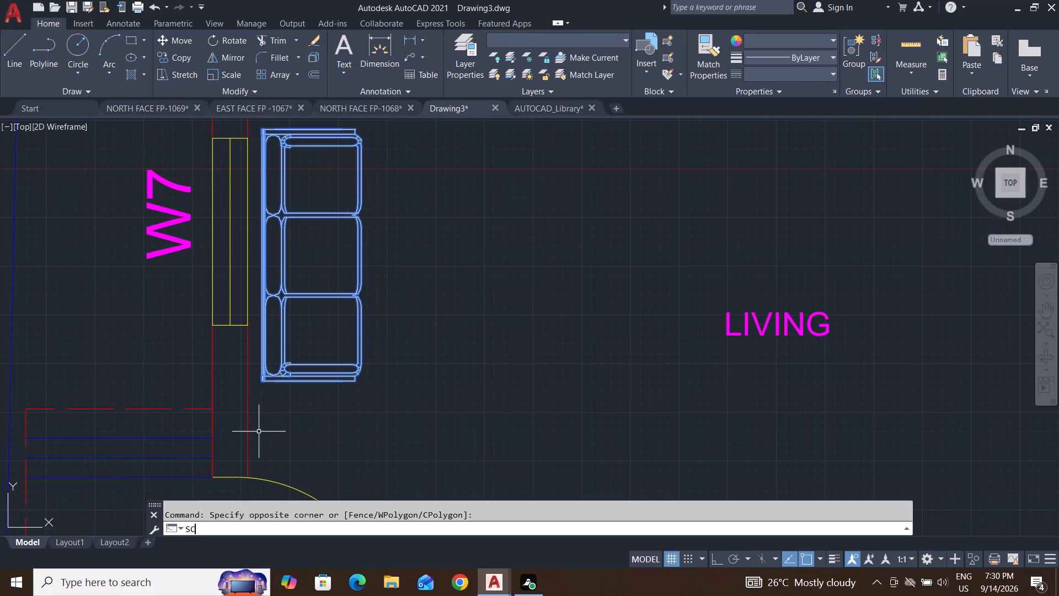
key("Return")
scroll(357, 444, "down", 2)
scroll(312, 327, "up", 2)
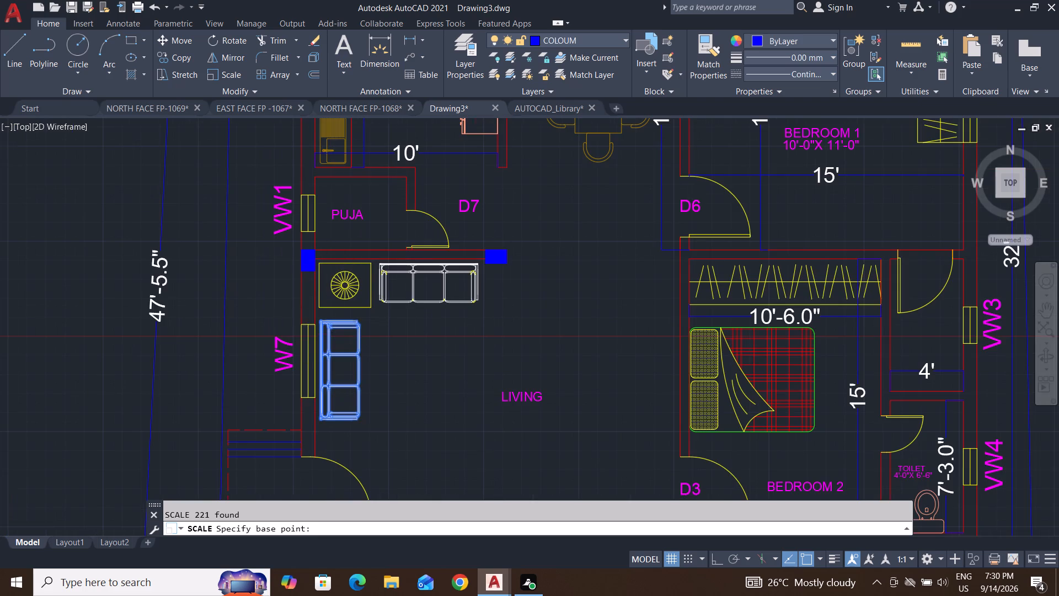
scroll(312, 327, "up", 1)
left_click(336, 300)
scroll(336, 300, "down", 3)
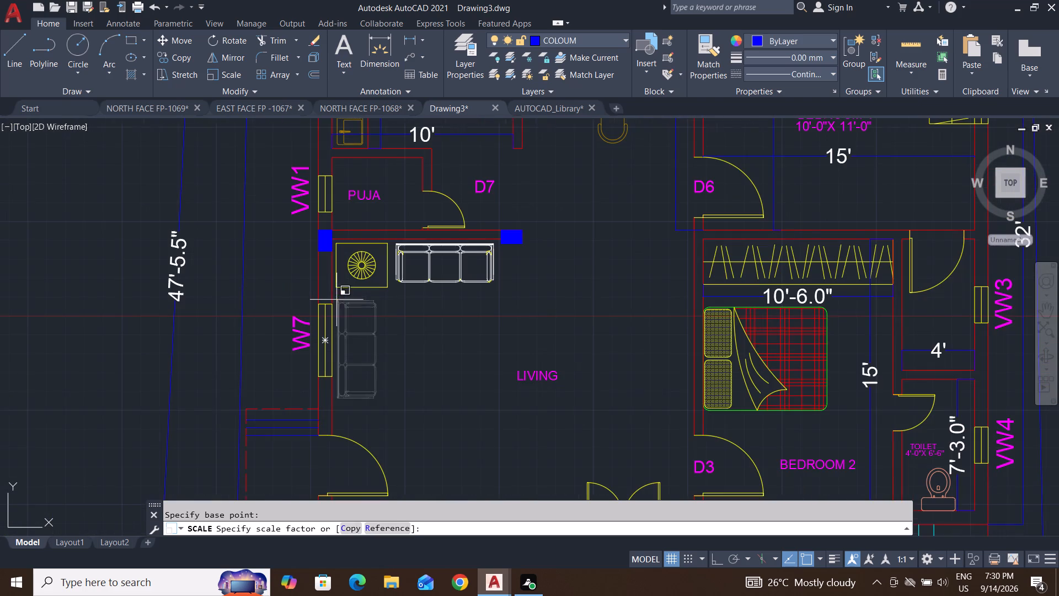
left_click(383, 338)
Move the sofa beside window W7 slightly up and closer to the wall, using its back edge as base point.
left_click(399, 293)
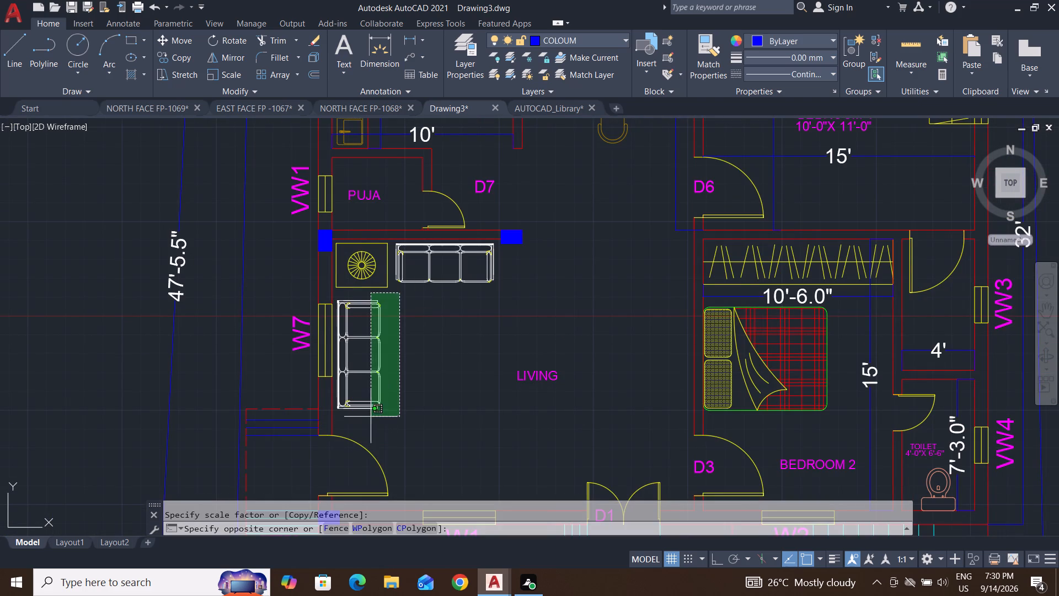
scroll(367, 422, "up", 1)
left_click(317, 411)
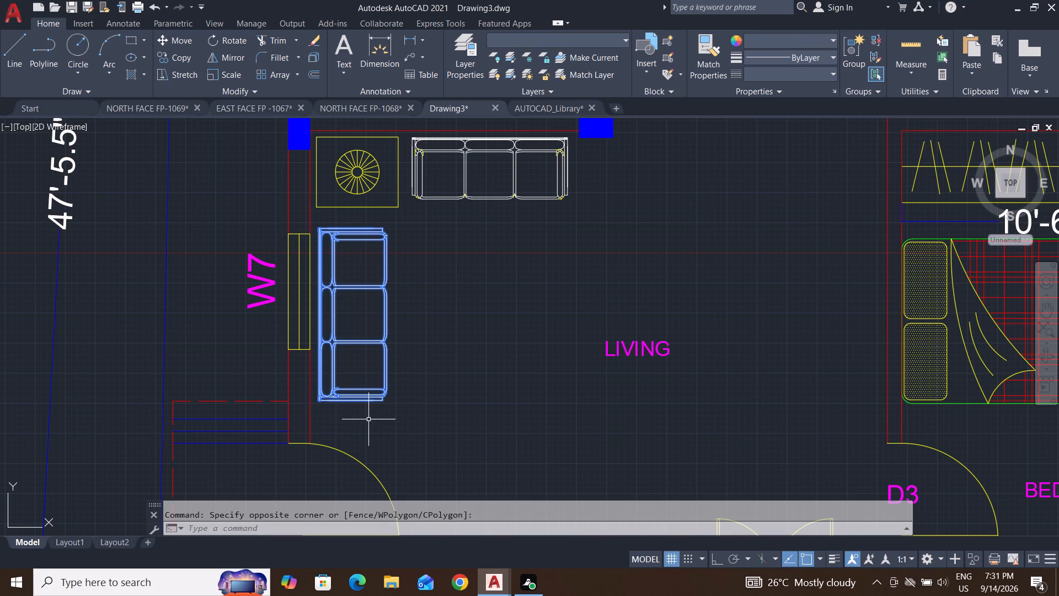
key("m")
key("Return")
scroll(323, 350, "up", 2)
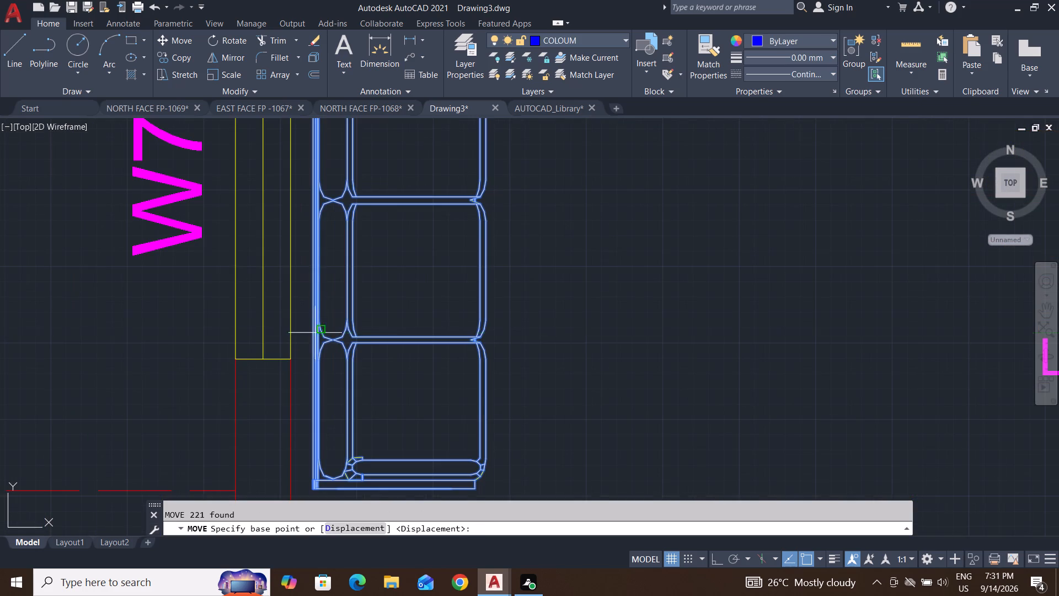
left_click(314, 261)
left_click(309, 254)
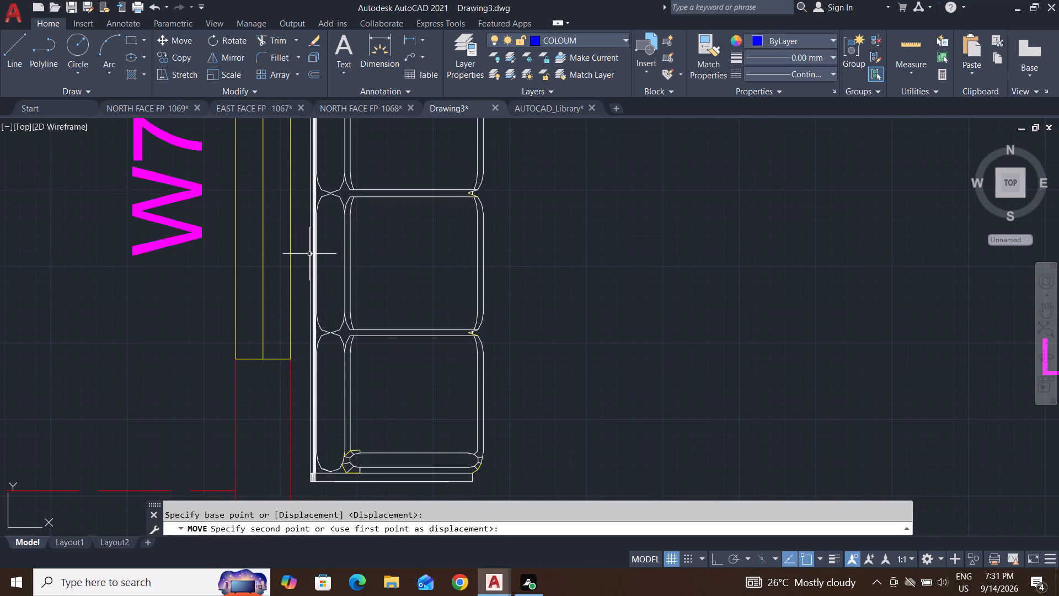
scroll(324, 324, "down", 3)
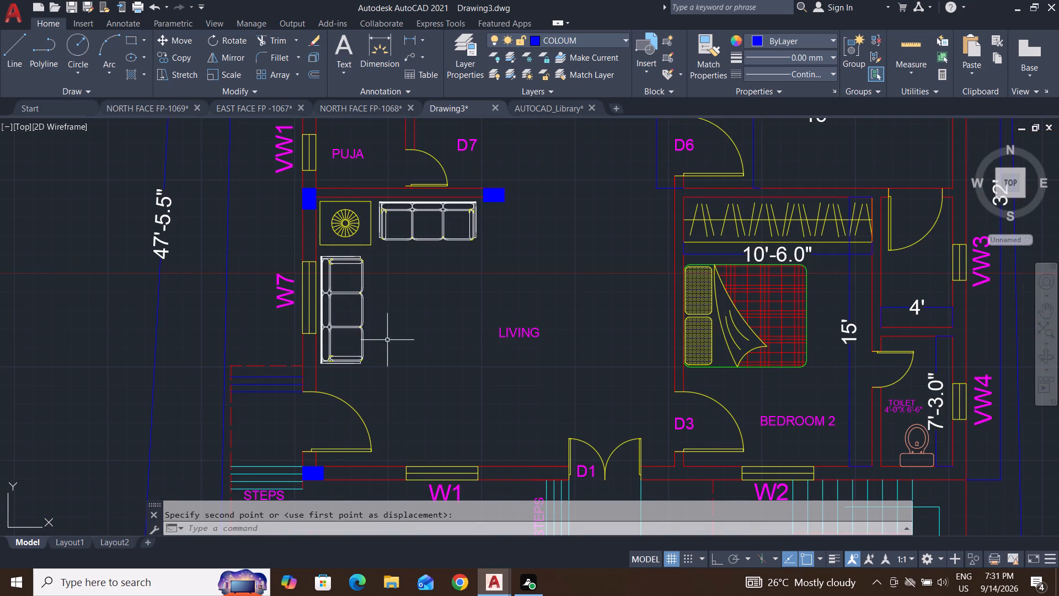
scroll(392, 395, "down", 2)
scroll(442, 371, "up", 2)
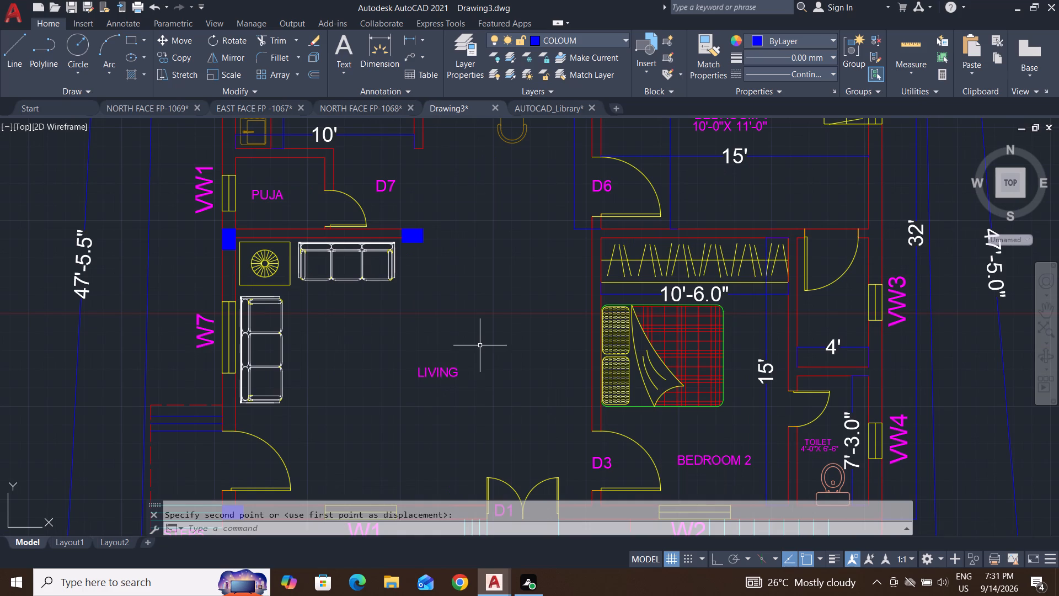
Scale the LIVING room label to about twice its size about its lower-left insertion point.
key("Escape")
key("Escape")
key("Escape")
key("Escape")
left_click(498, 342)
left_click(345, 430)
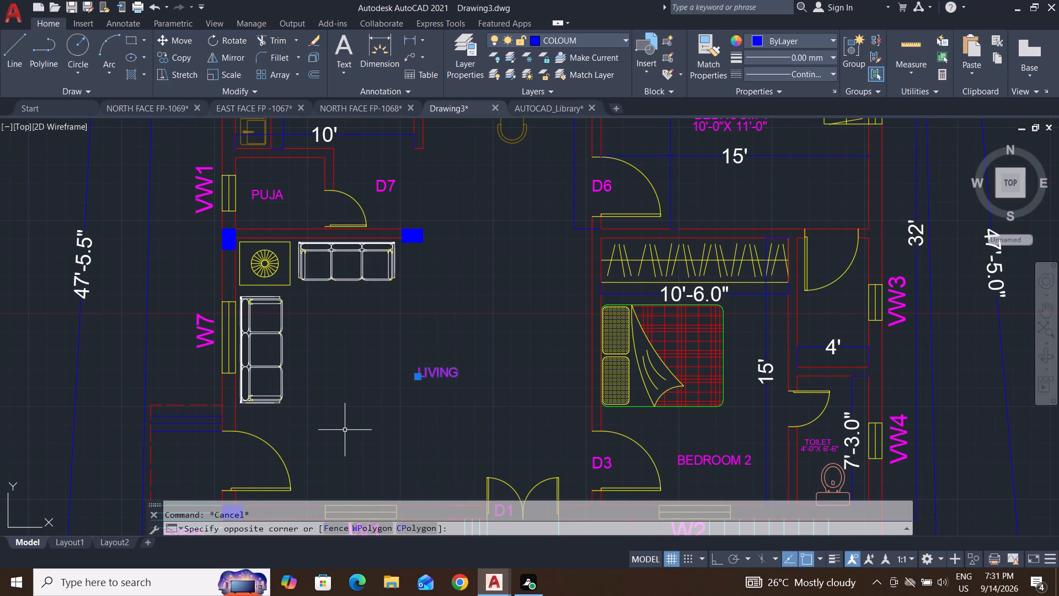
type("SC")
key("Return")
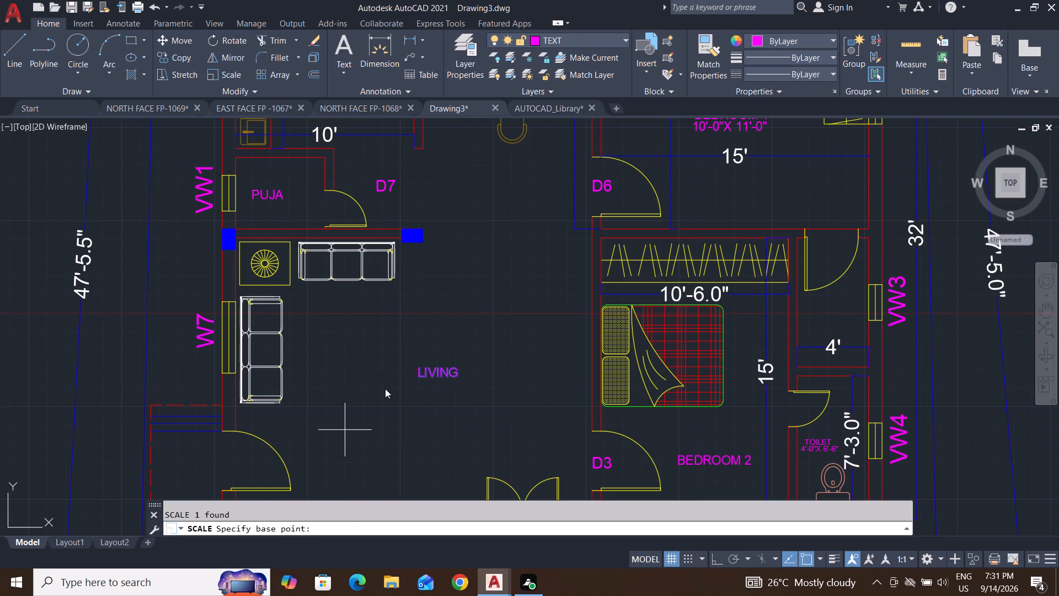
left_click(422, 377)
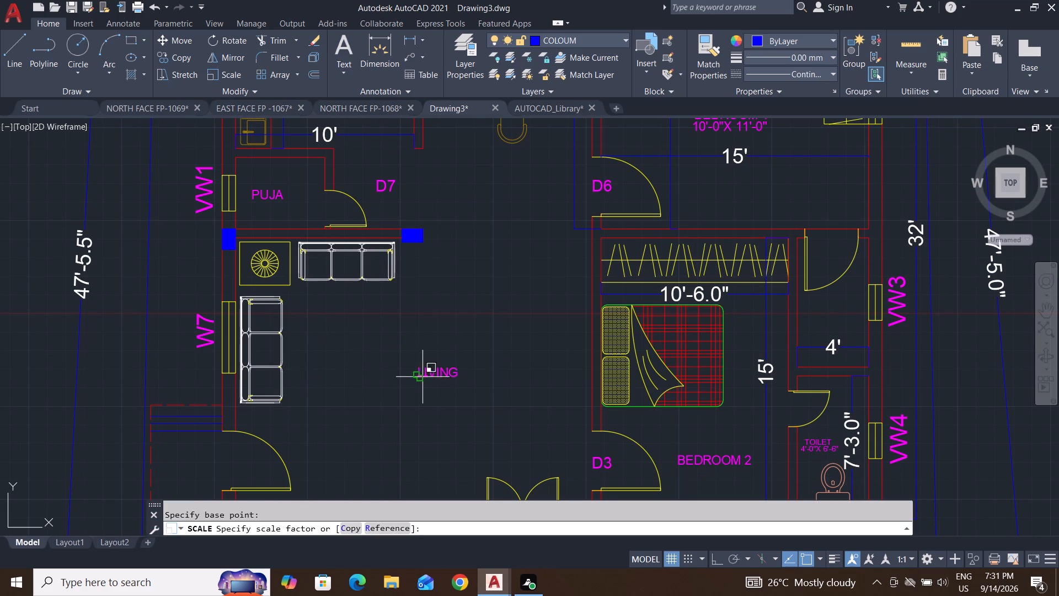
left_click(451, 350)
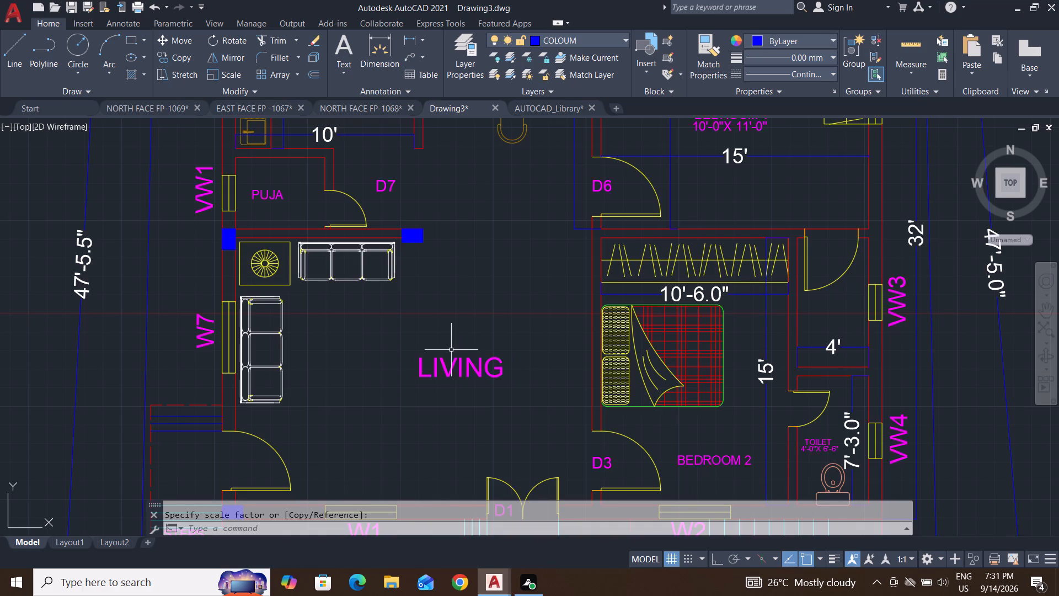
scroll(475, 432, "down", 2)
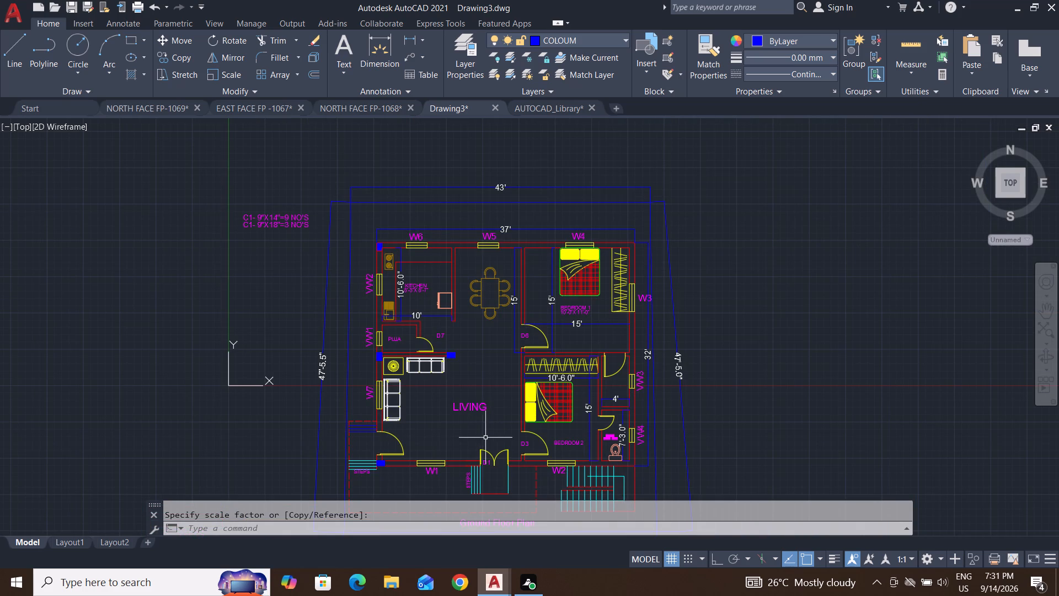
key("Escape")
key("Escape")
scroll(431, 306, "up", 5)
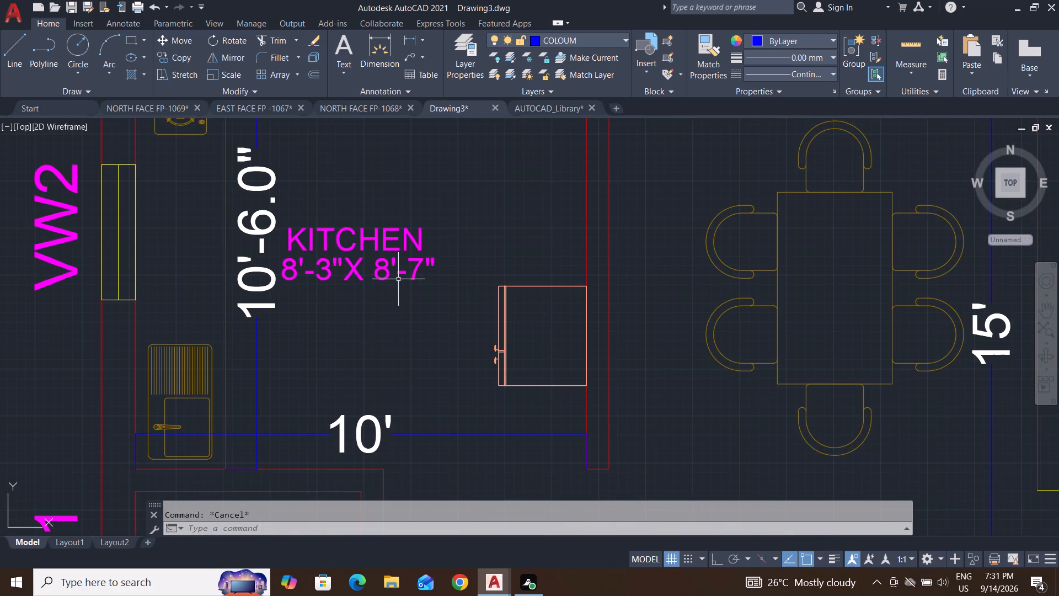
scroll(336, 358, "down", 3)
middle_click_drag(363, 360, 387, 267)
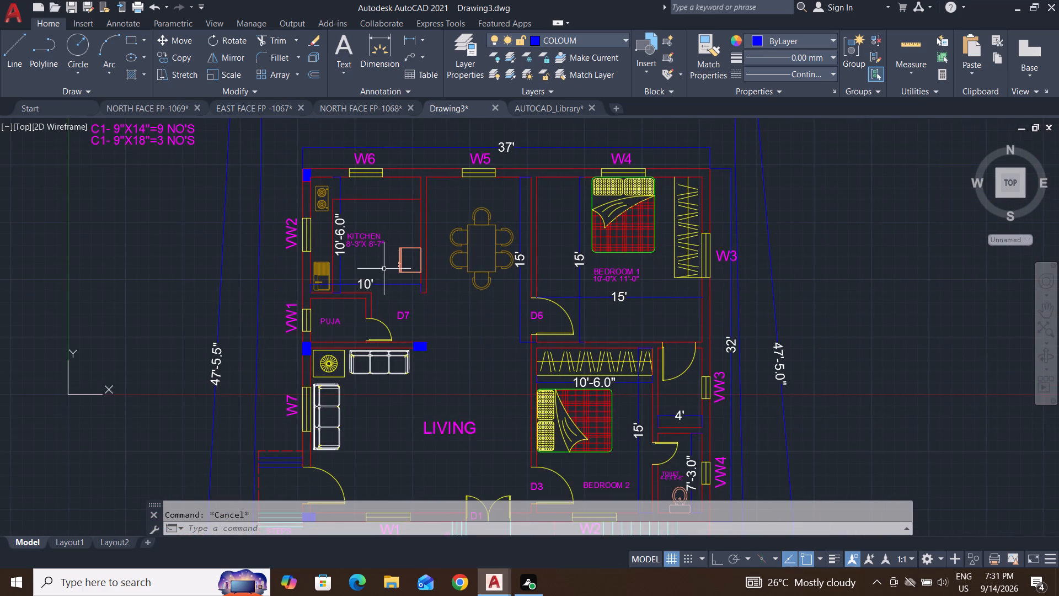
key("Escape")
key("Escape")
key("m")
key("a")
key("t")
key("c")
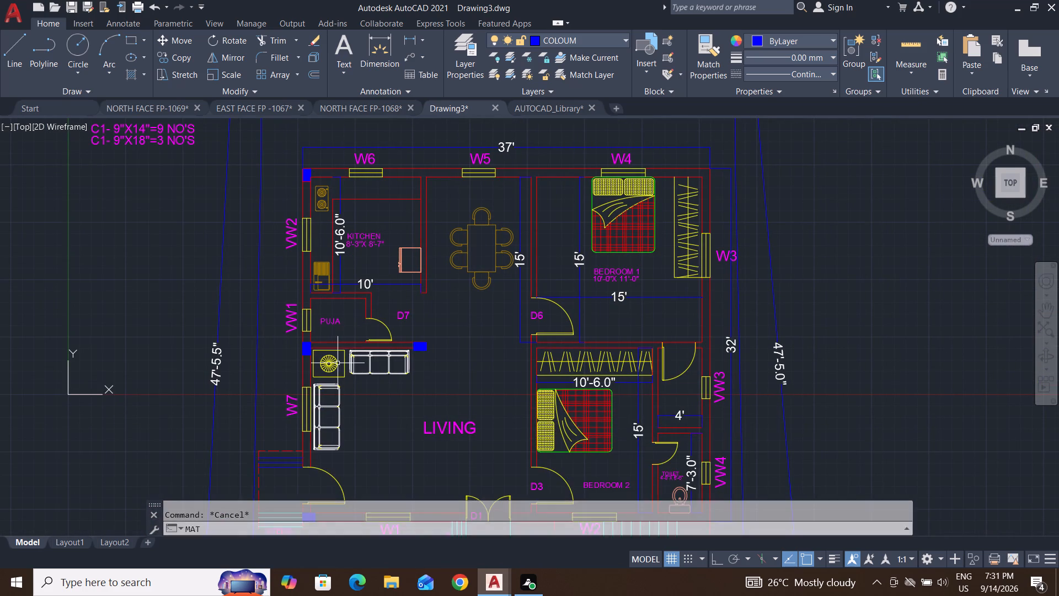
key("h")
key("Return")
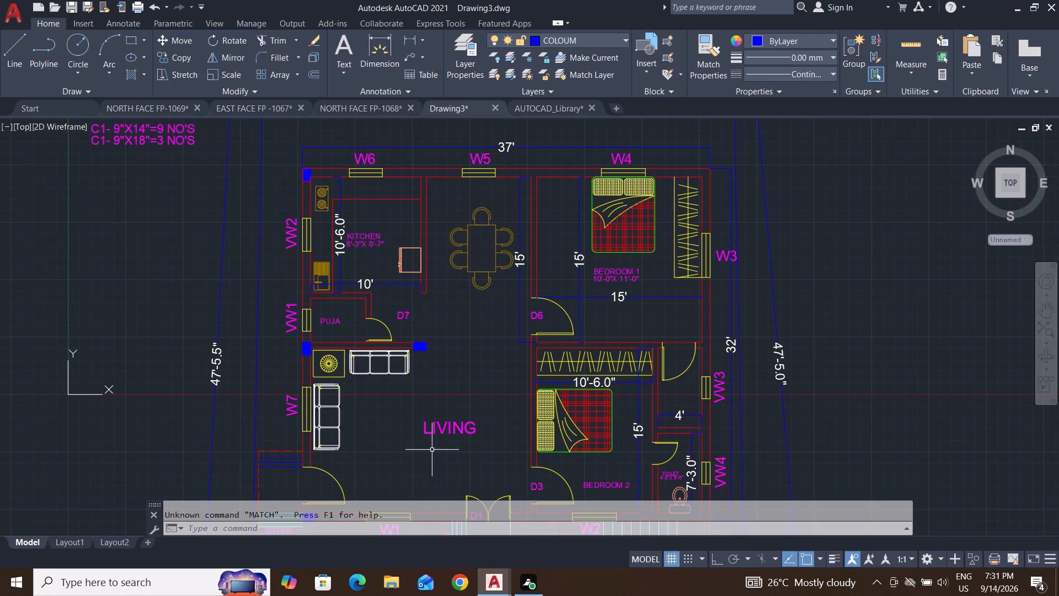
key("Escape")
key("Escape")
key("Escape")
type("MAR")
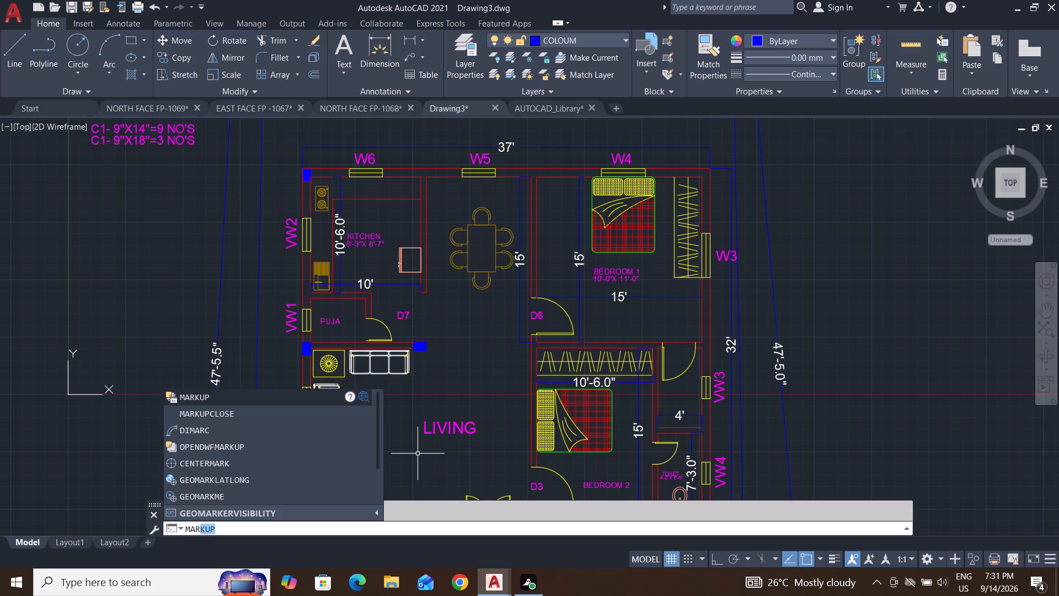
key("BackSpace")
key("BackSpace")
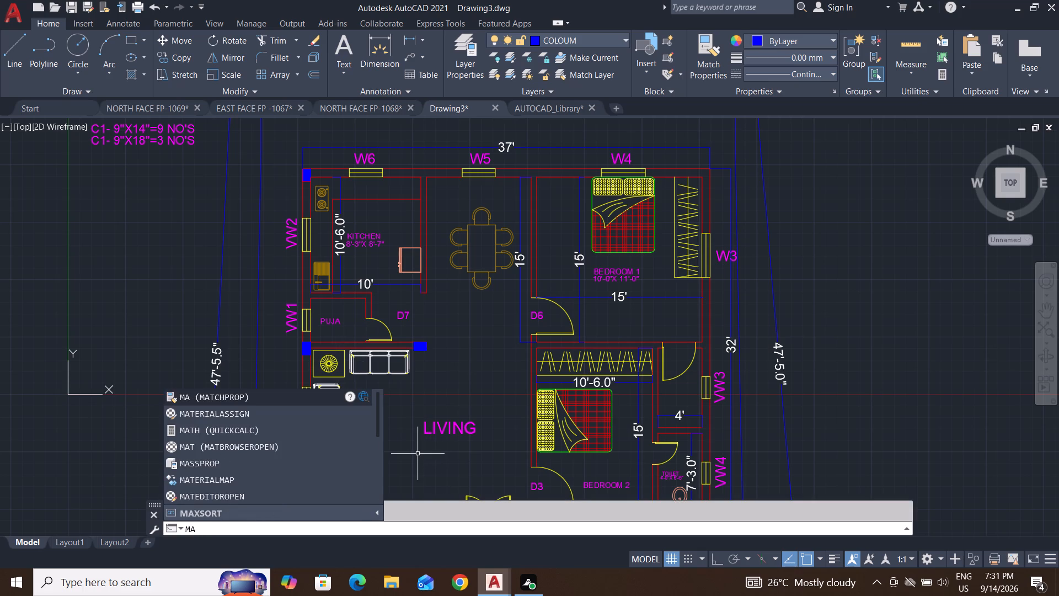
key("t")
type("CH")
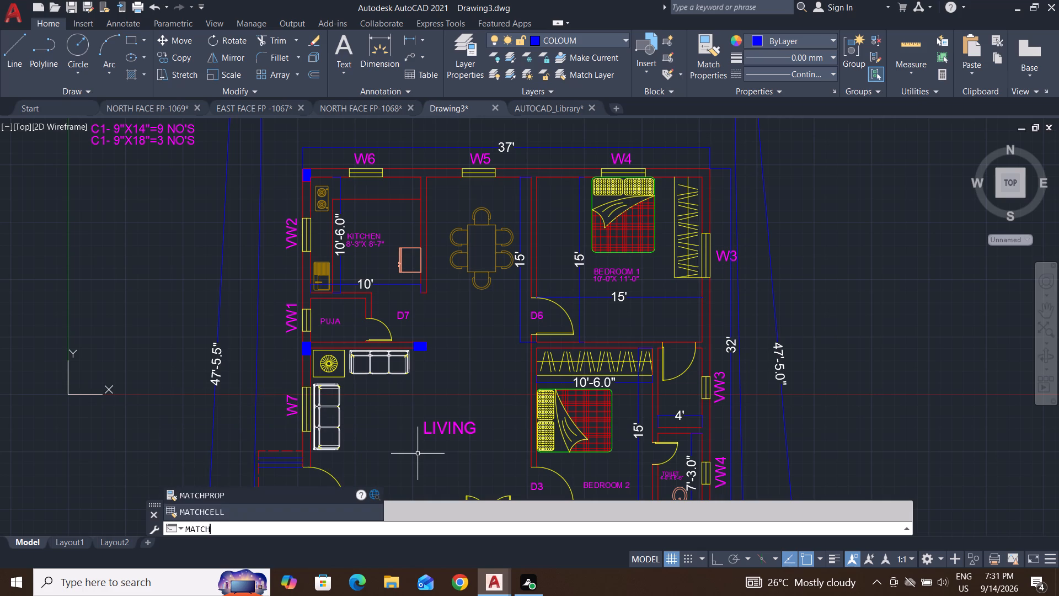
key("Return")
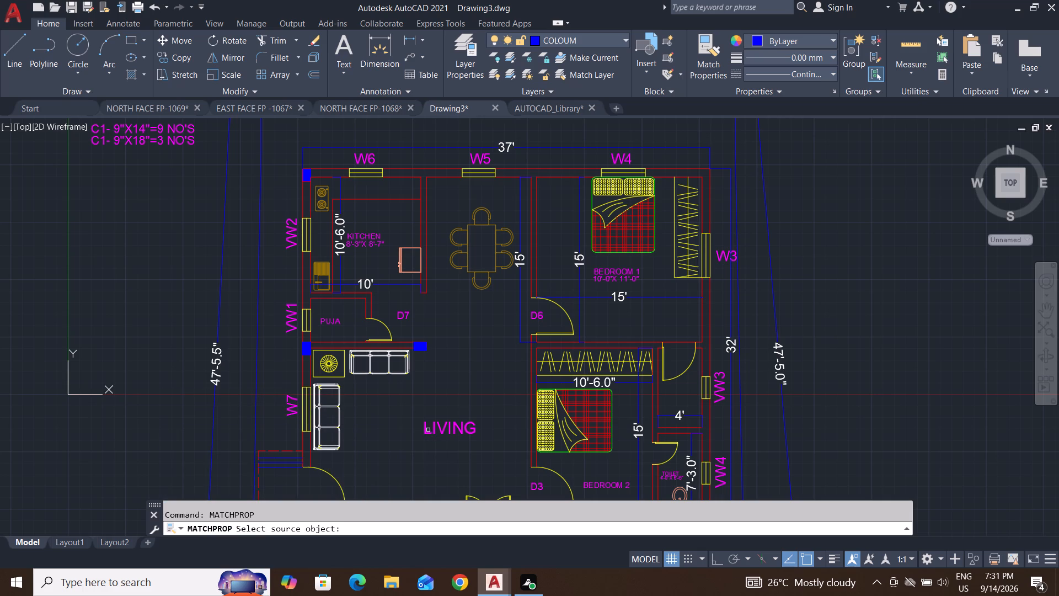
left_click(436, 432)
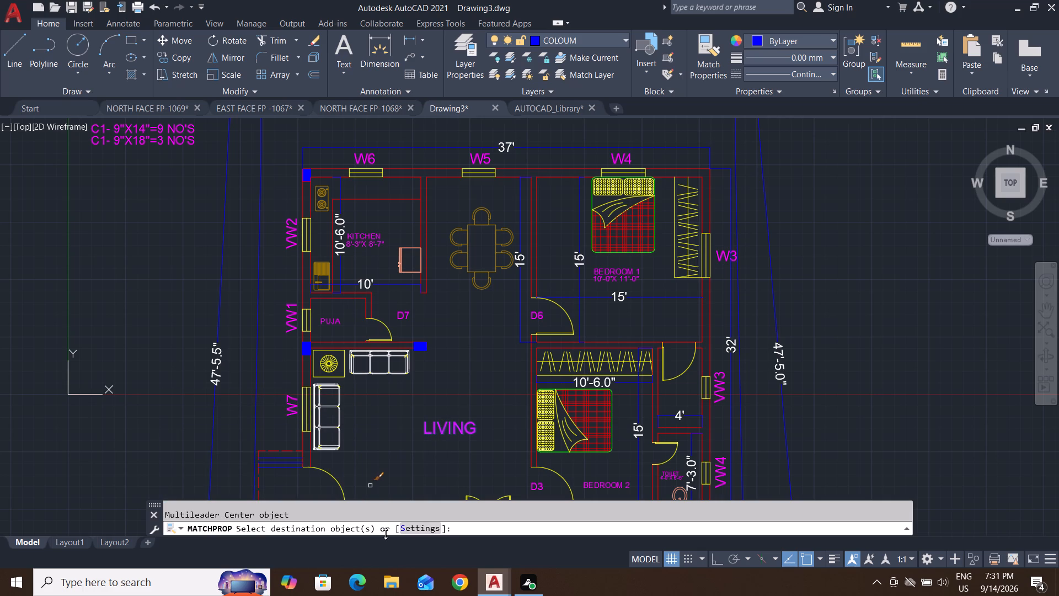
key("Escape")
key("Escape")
Scale the KITCHEN label and its 8'-3"X 8'-7" size text together about the label's lower-left insertion point.
scroll(349, 236, "up", 3)
key("Escape")
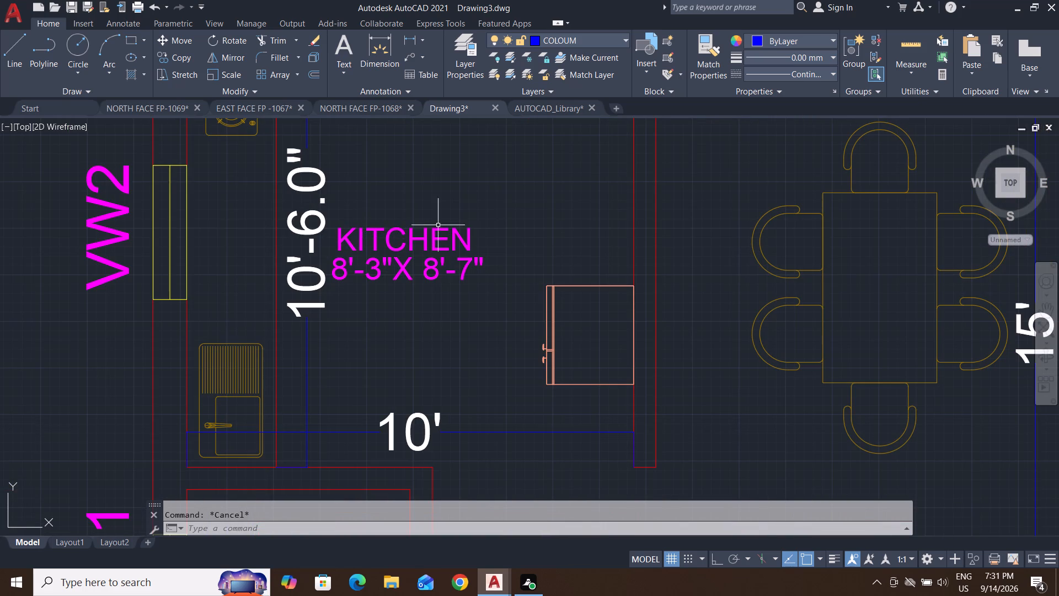
key("Escape")
left_click(513, 190)
left_click(330, 309)
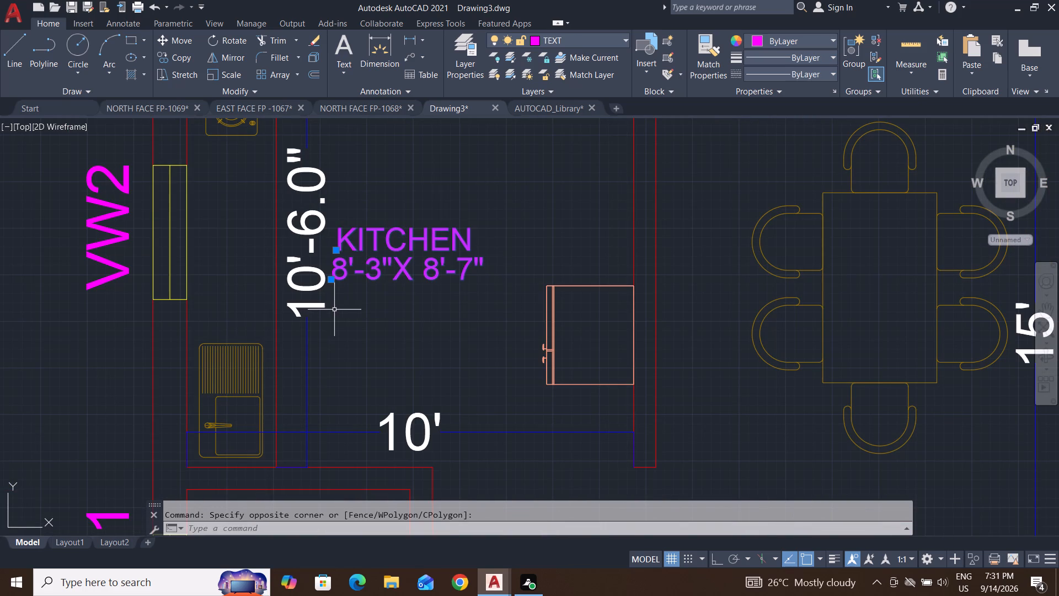
key("s")
key("c")
key("Return")
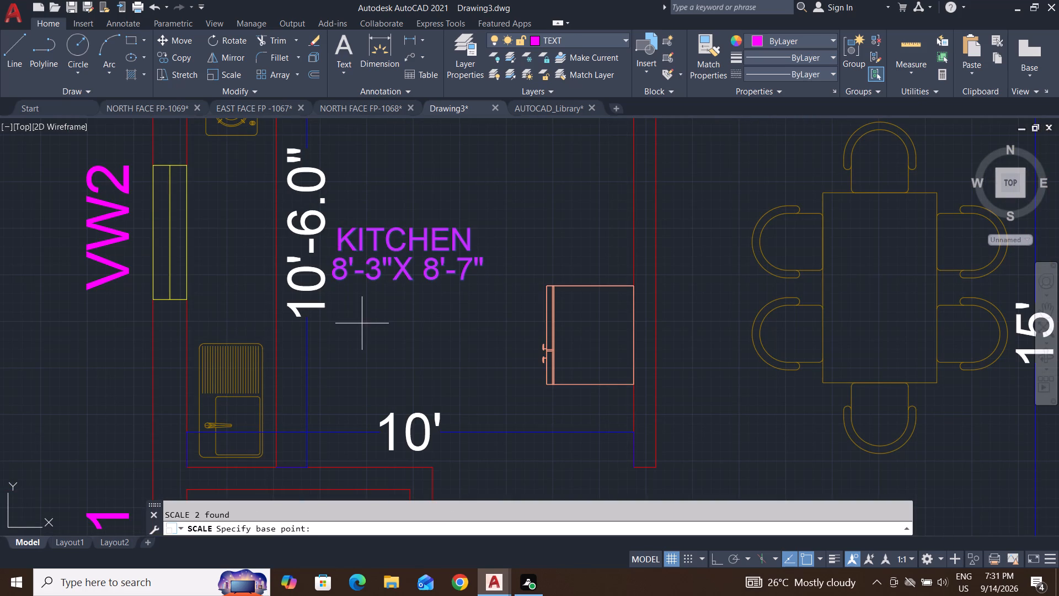
left_click(340, 249)
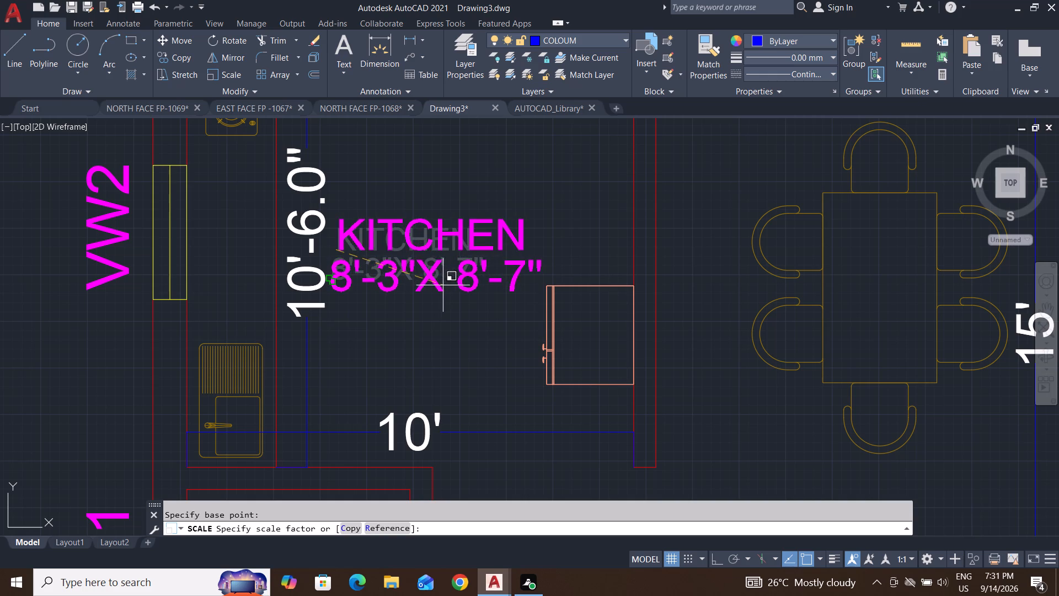
left_click(443, 285)
Scale the KITCHEN label and its 8'-3"X 8'-7" size text up to almost four times their size about the label's lower-left insertion point.
left_click(410, 226)
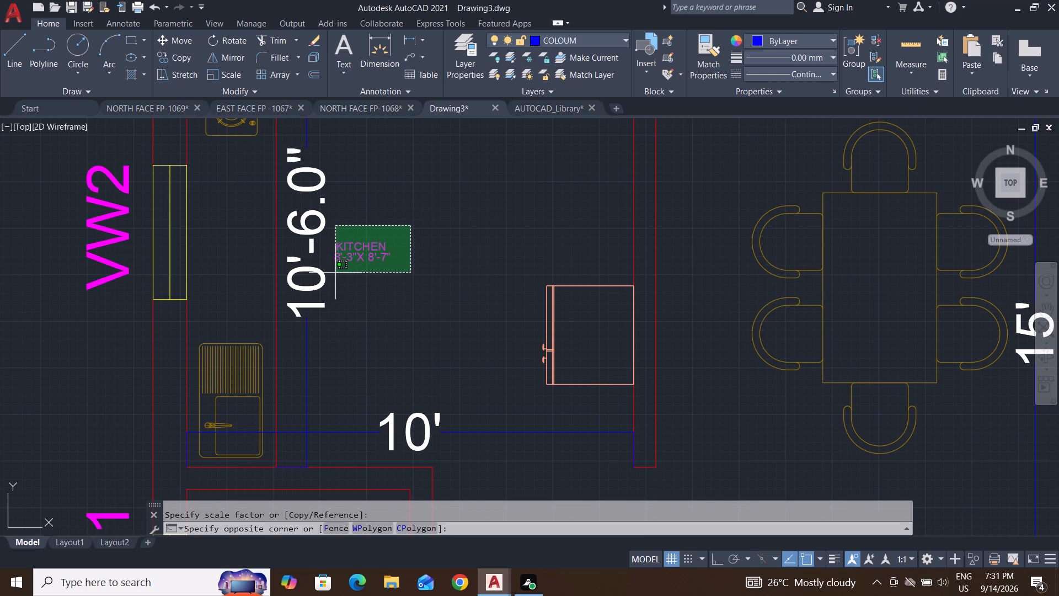
left_click(329, 272)
type("SC")
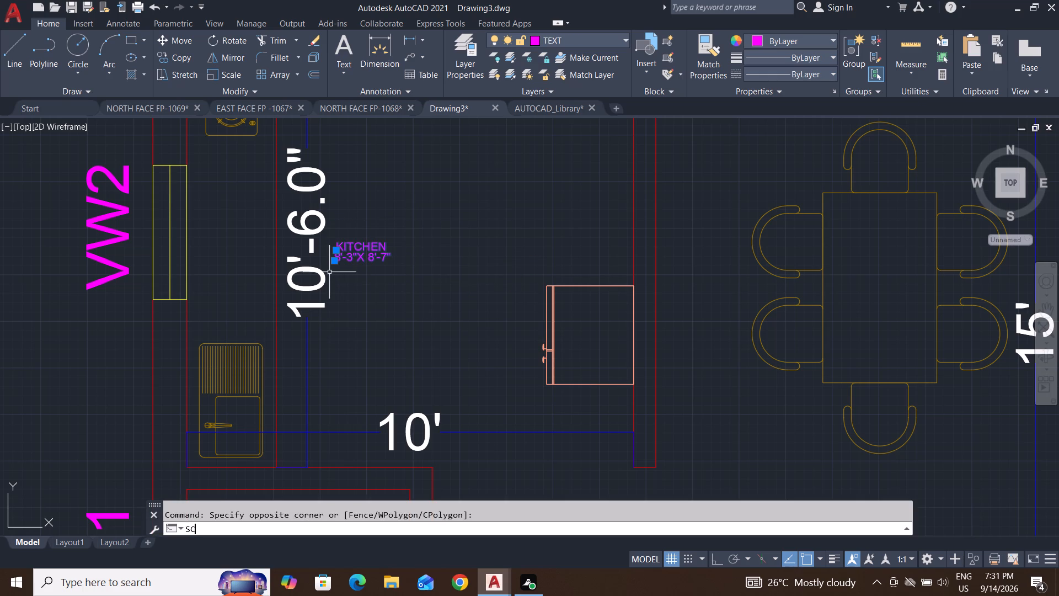
key("Return")
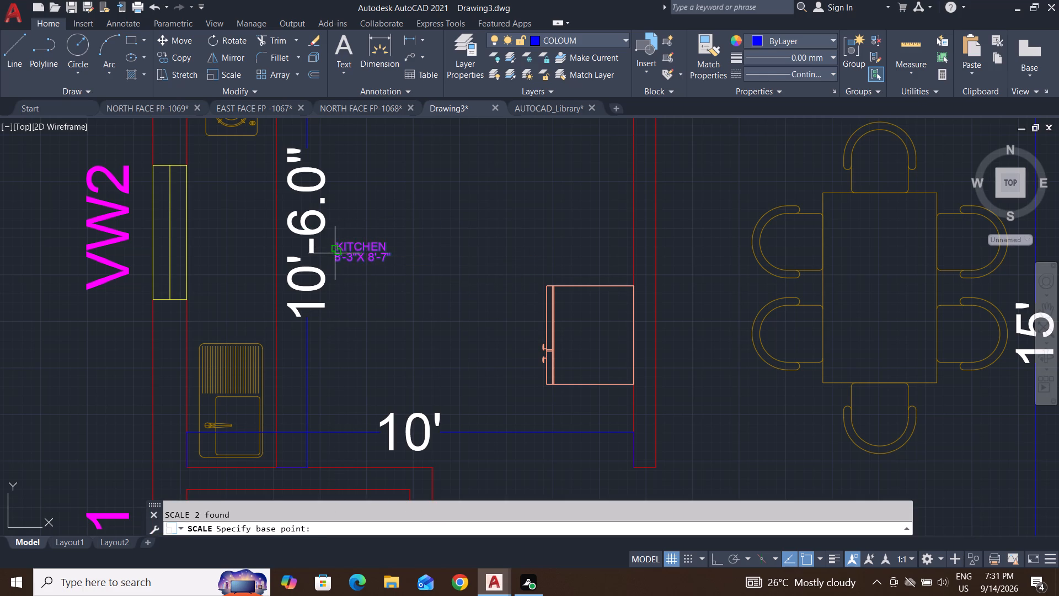
left_click(335, 253)
left_click(446, 286)
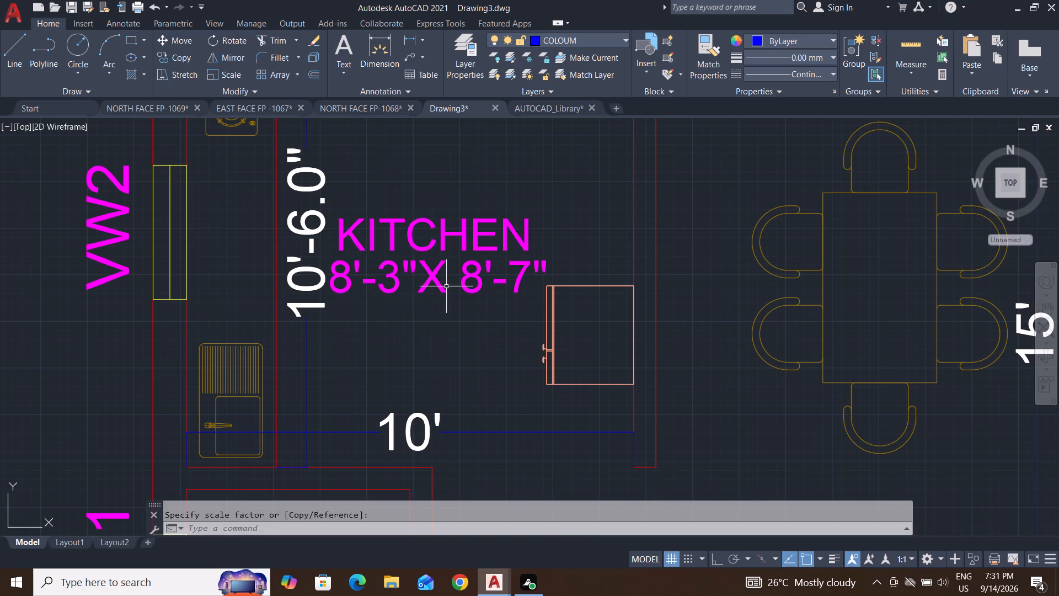
Scale the KITCHEN label and its size text down to less than half about the label's lower-left insertion point.
scroll(438, 333, "down", 4)
scroll(454, 313, "up", 3)
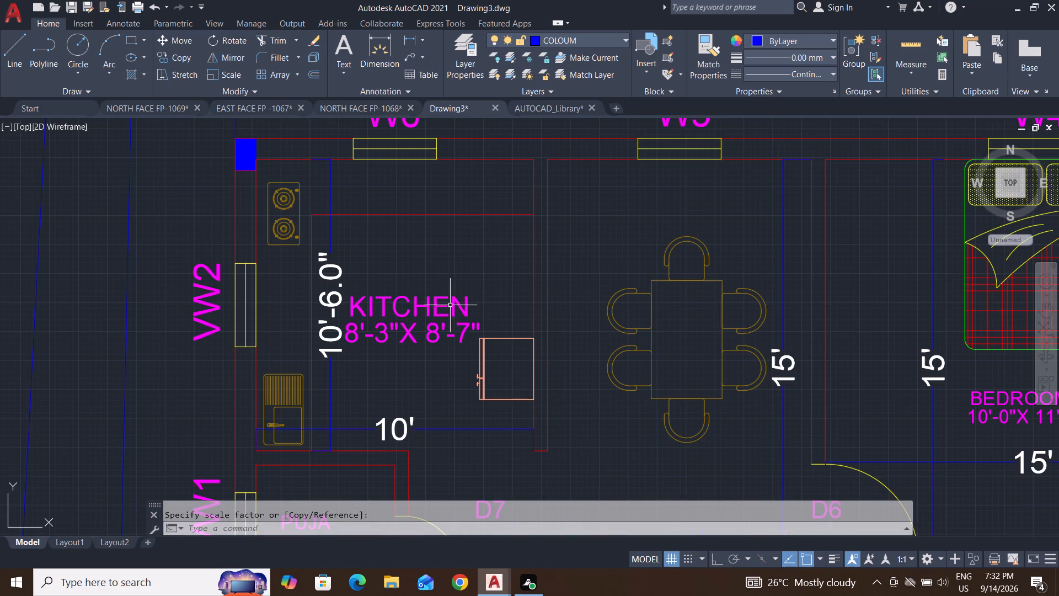
left_click(474, 273)
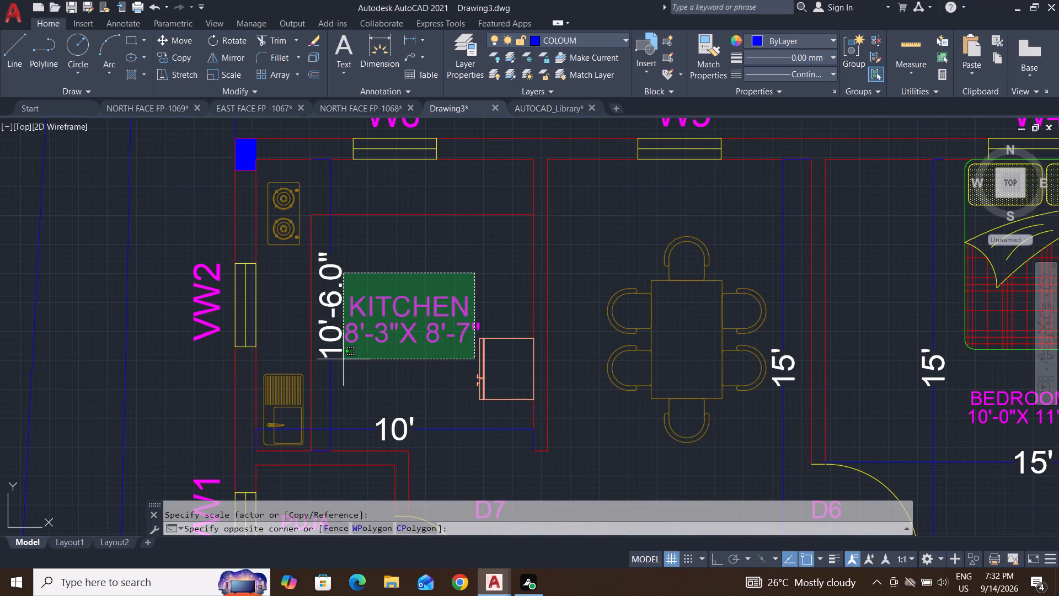
left_click(347, 362)
type("SC")
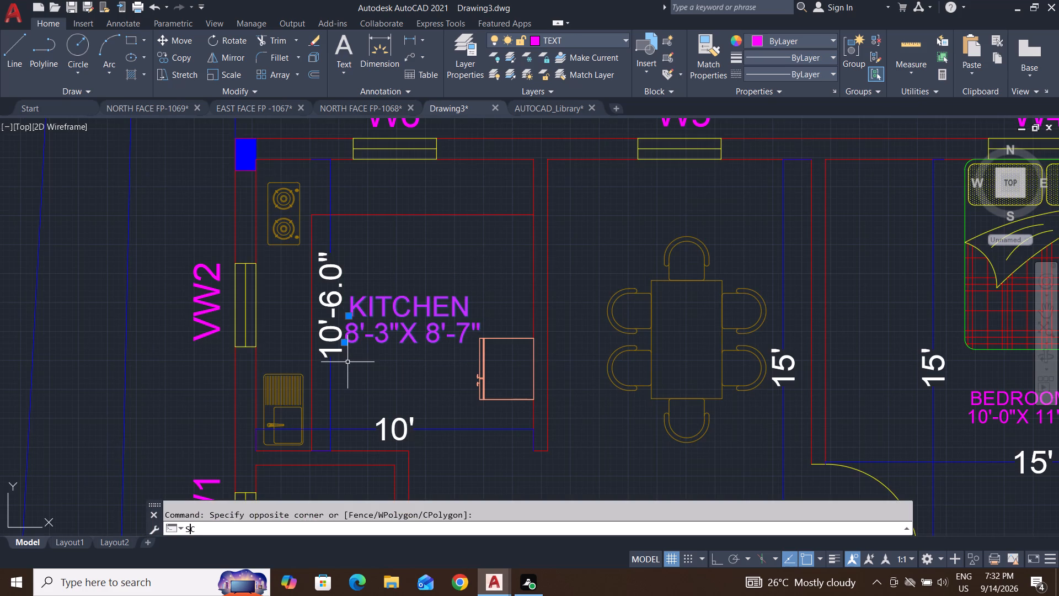
key("Return")
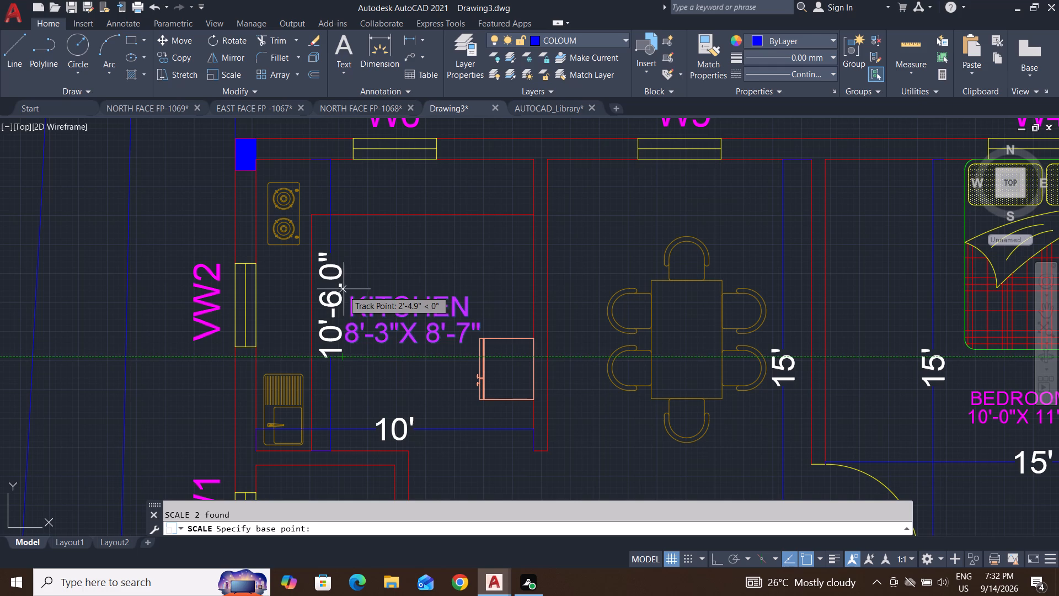
left_click(349, 316)
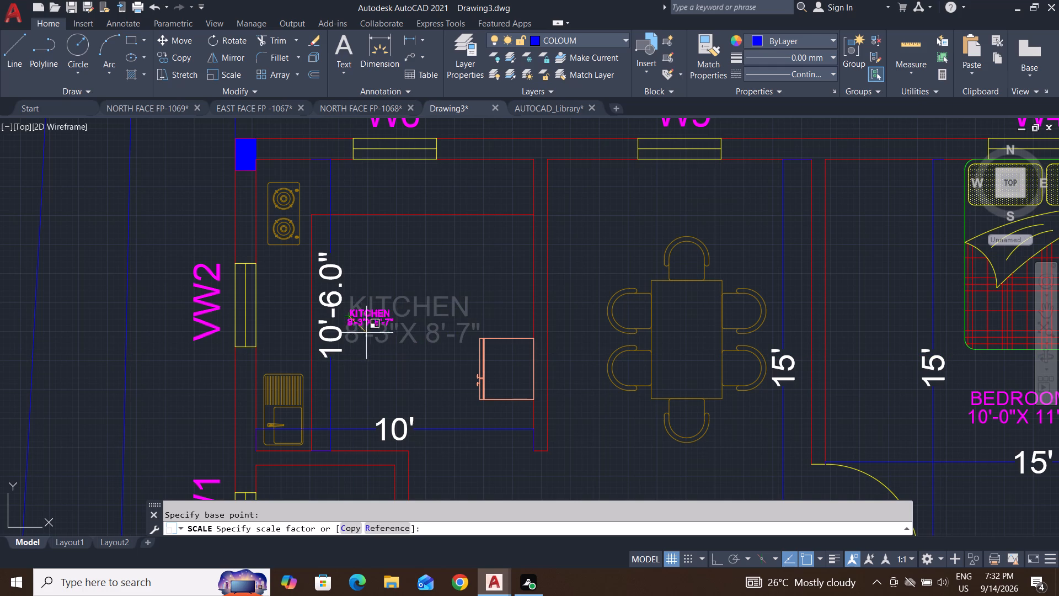
left_click(407, 352)
Scale the KITCHEN label and its size text up about 2.3 times from a base point at the size text's left end.
left_click(411, 288)
scroll(362, 327, "up", 3)
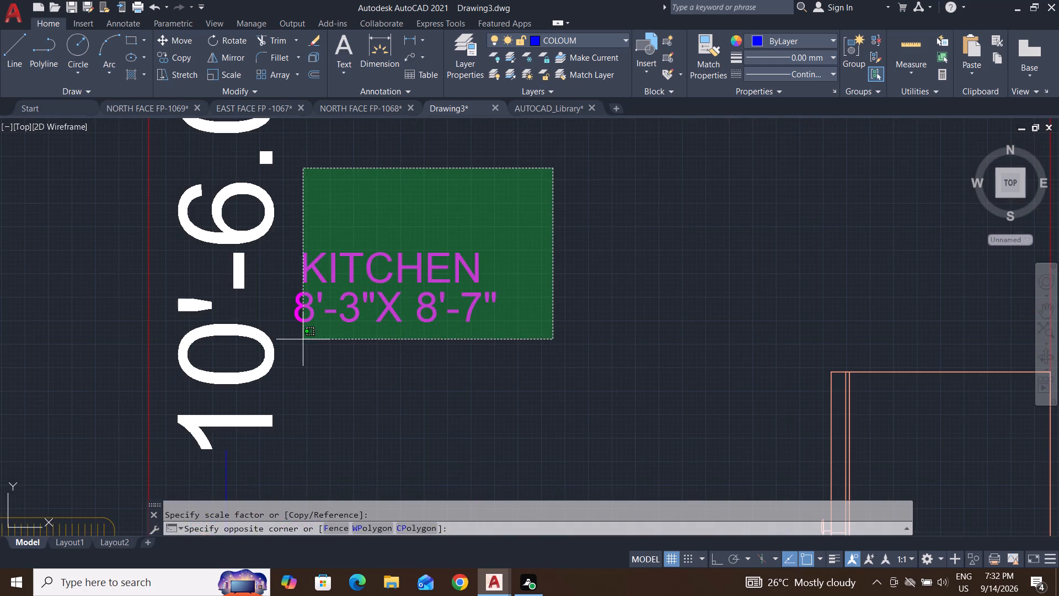
left_click(291, 329)
type("SC")
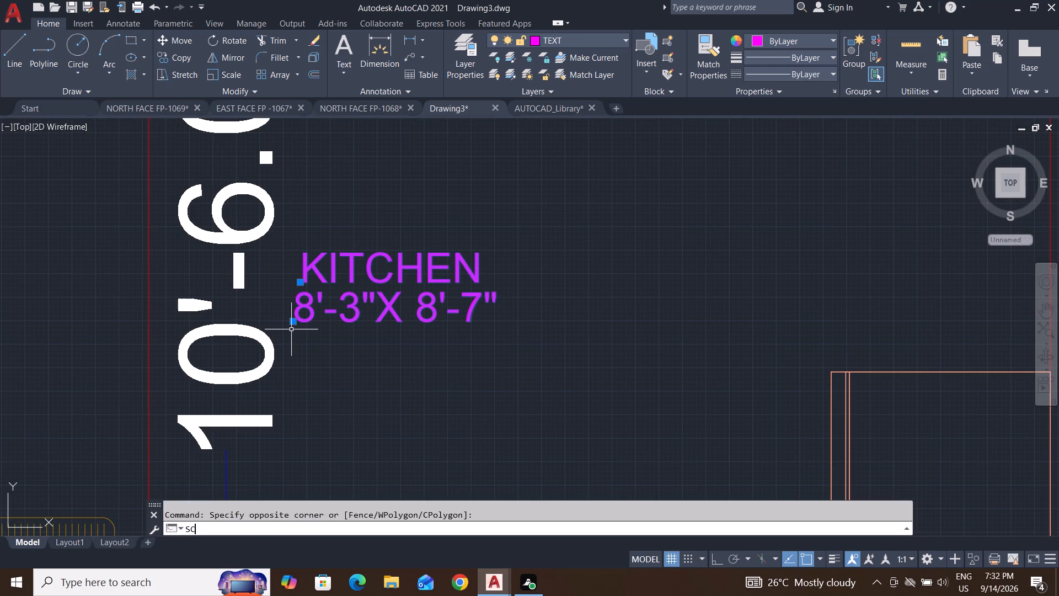
key("Return")
left_click(292, 311)
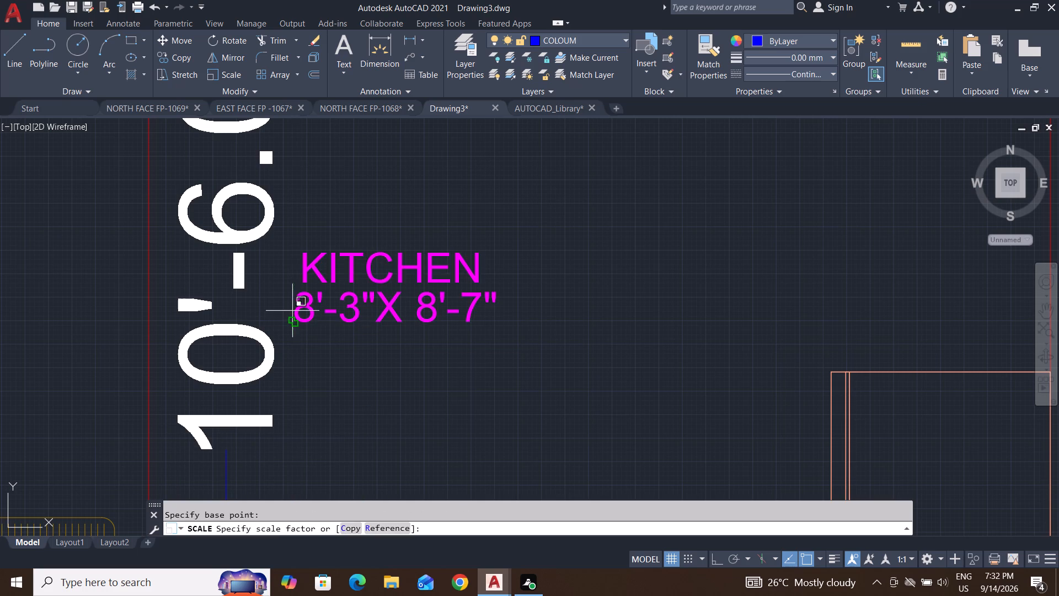
left_click(534, 387)
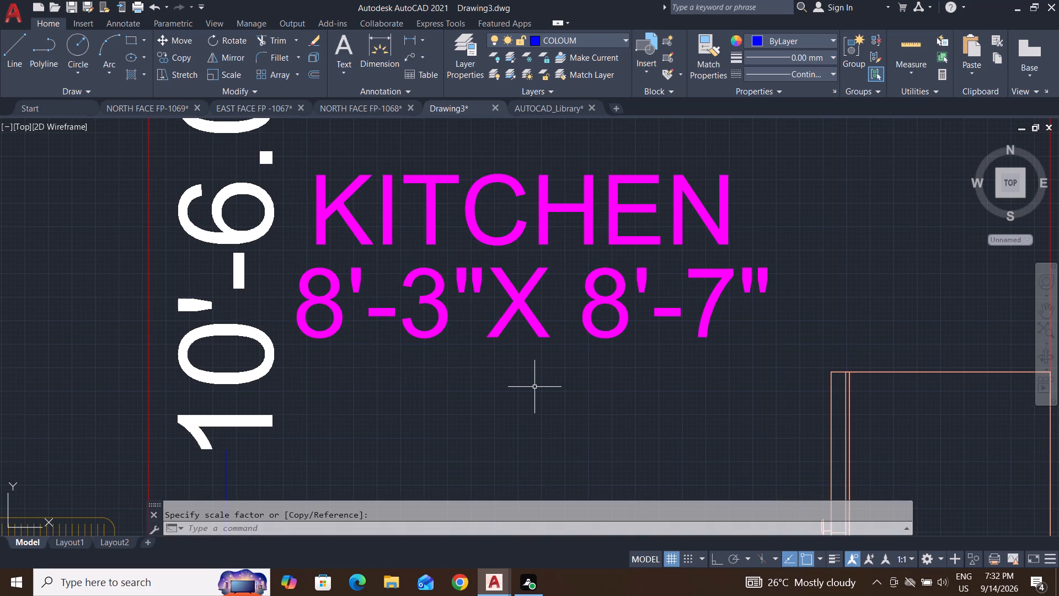
Scale the BEDROOM 1 label and its 10'-0"X 11'-0" size text up slightly, about 1.1 times, about the size text's lower-left insertion point.
scroll(457, 409, "down", 6)
middle_click_drag(468, 422, 281, 313)
scroll(662, 344, "up", 2)
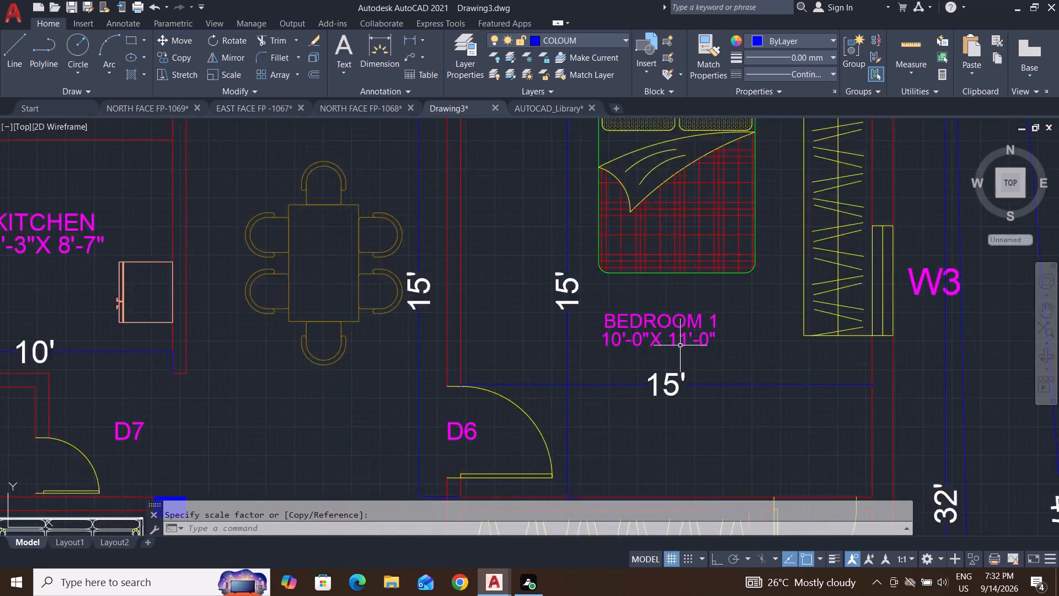
scroll(693, 345, "up", 2)
key("Escape")
key("Escape")
key("Escape")
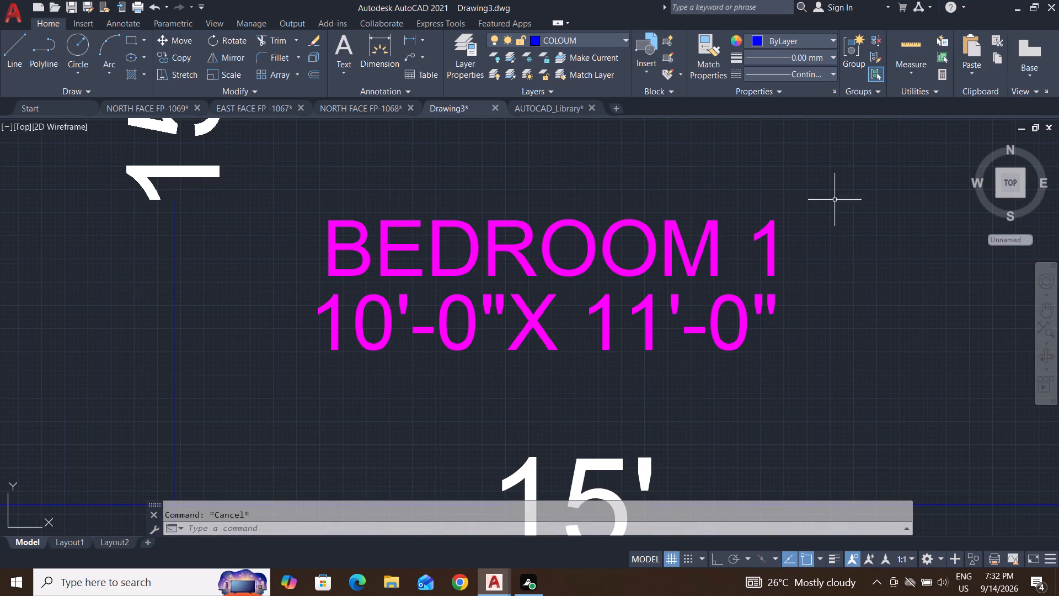
left_click(815, 161)
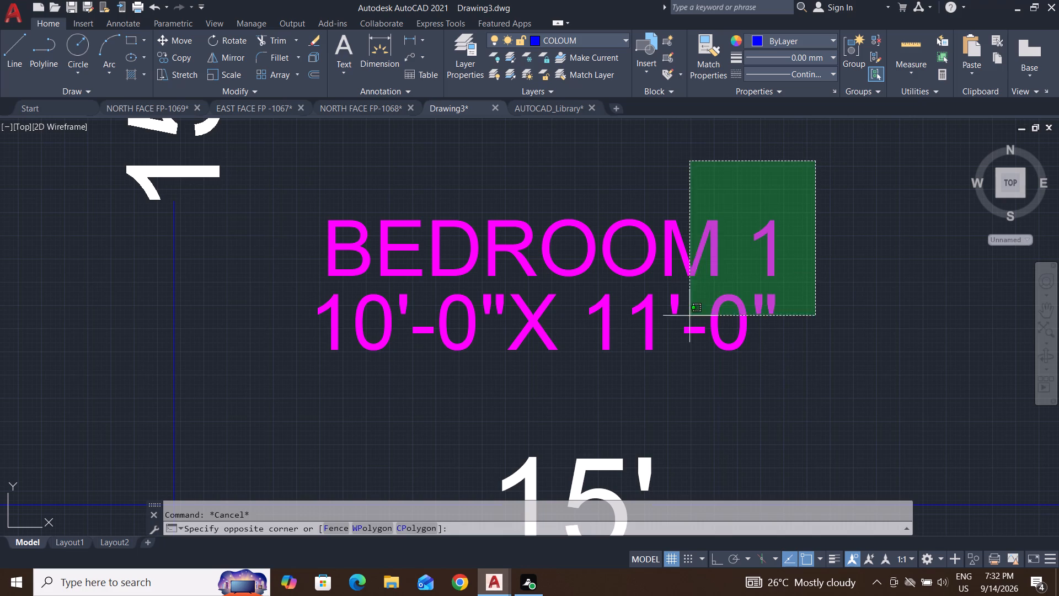
left_click(292, 379)
type("SC")
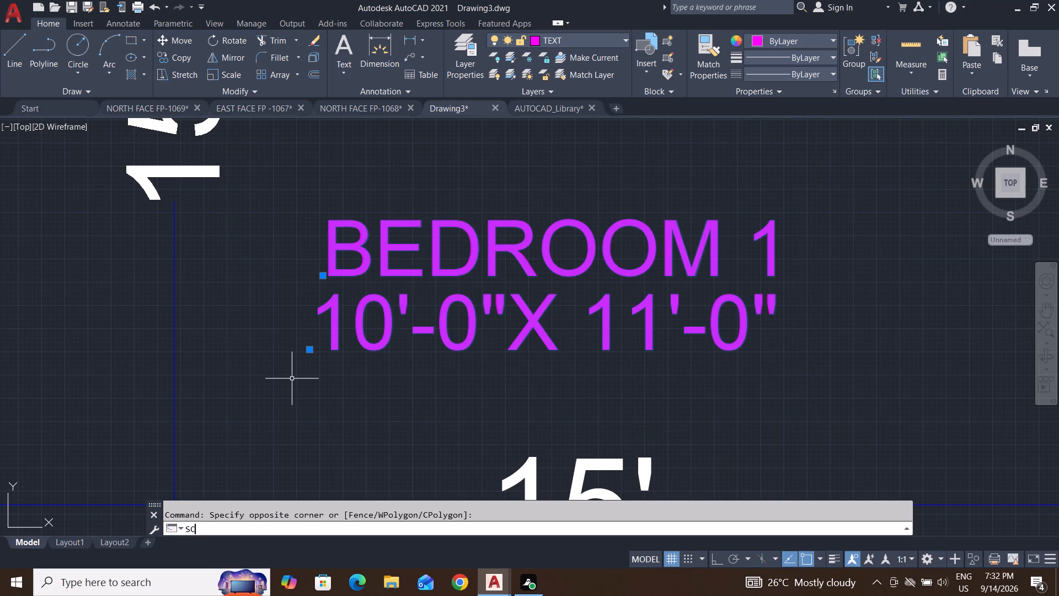
key("Return")
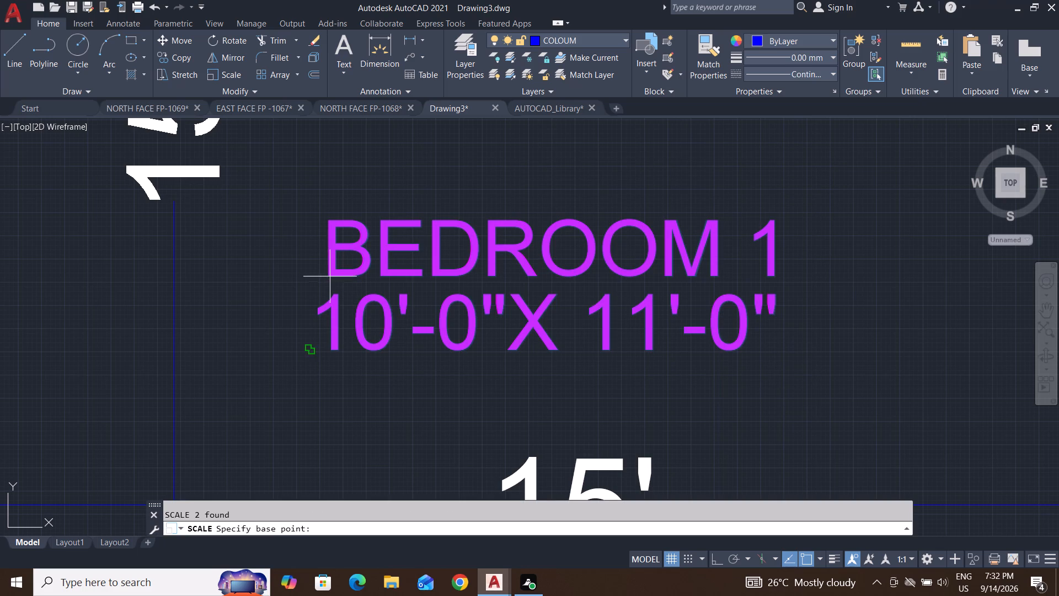
left_click(311, 329)
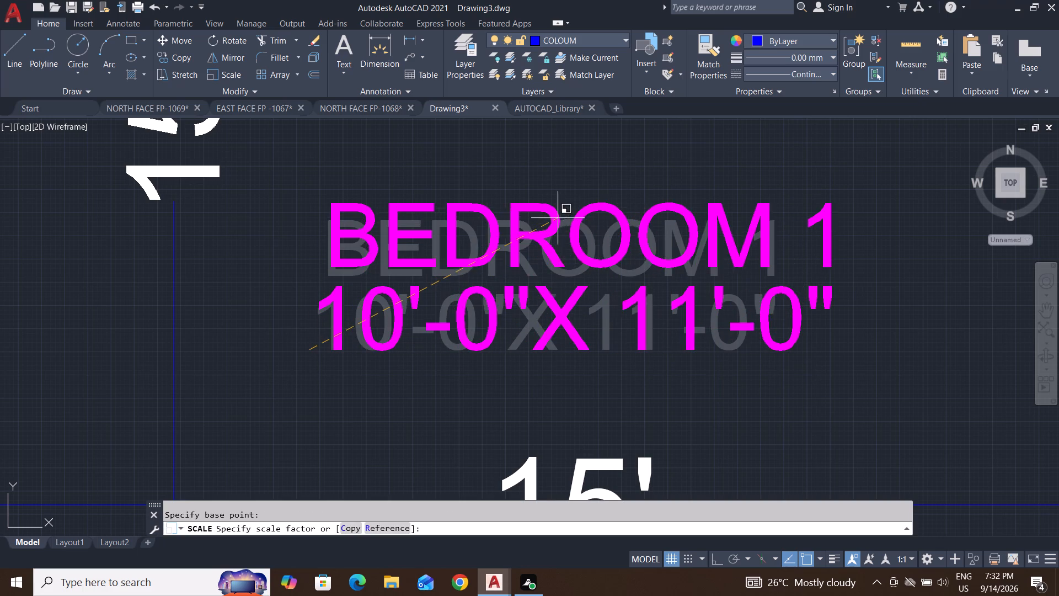
left_click(560, 217)
Delete the 4'-0"X 6'-6" size text beneath the TOILET label.
scroll(496, 290, "down", 8)
middle_click_drag(493, 296, 514, 244)
key("Escape")
key("Escape")
scroll(518, 376, "up", 2)
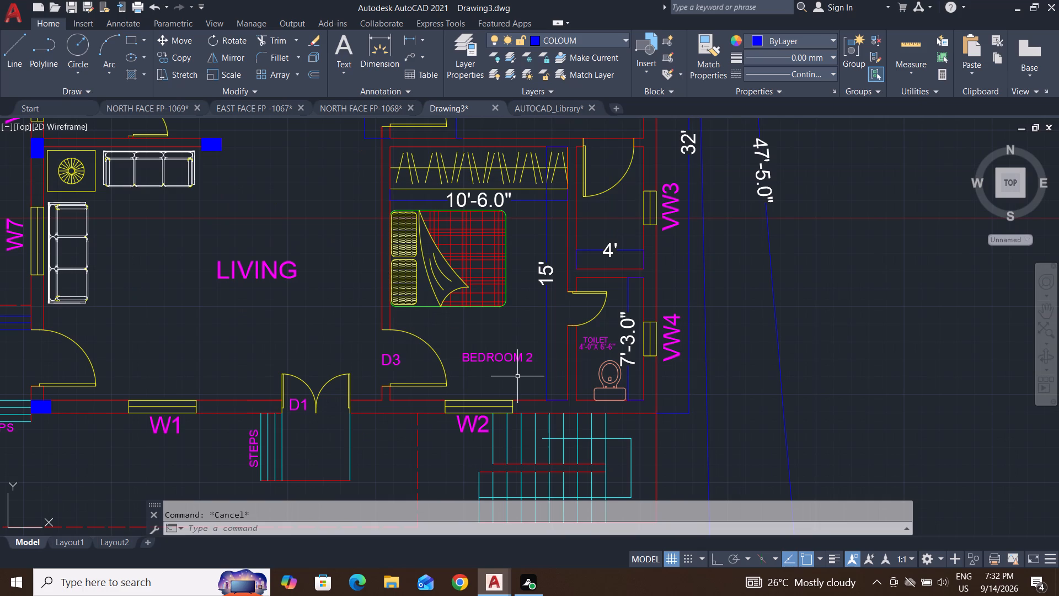
scroll(490, 352, "up", 1)
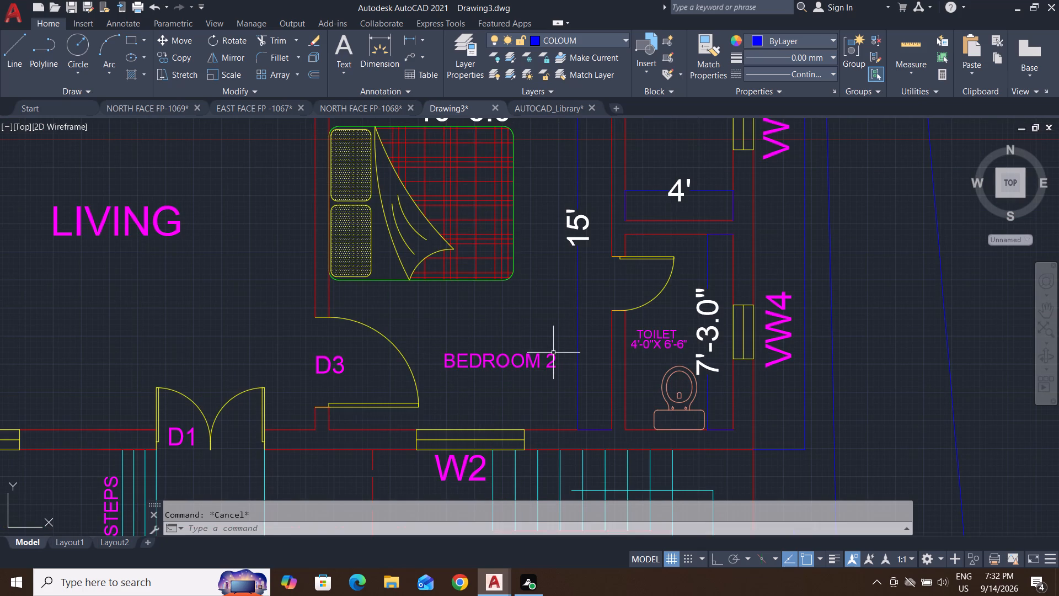
scroll(553, 360, "down", 1)
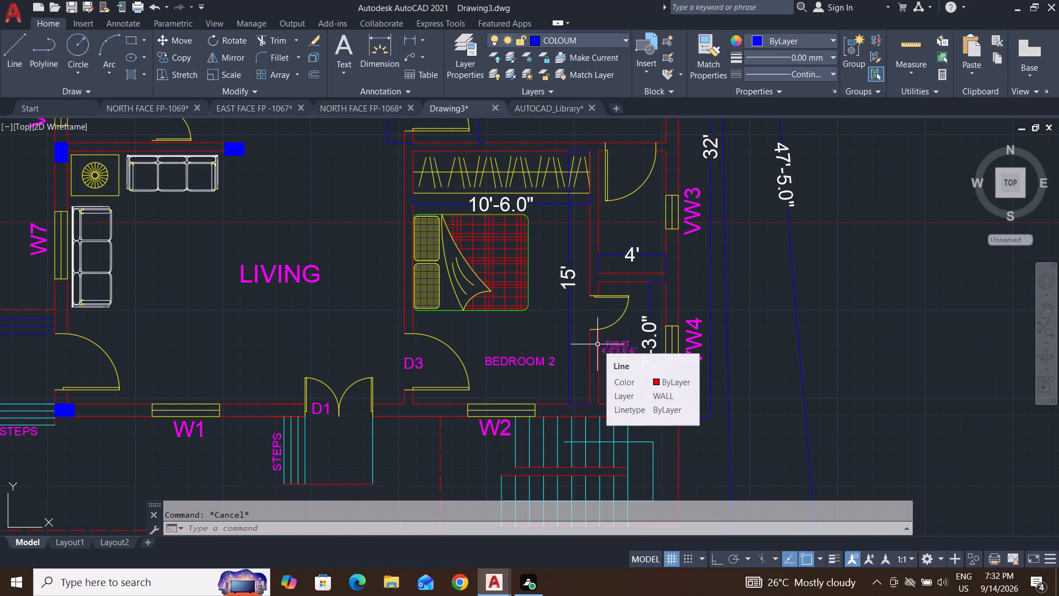
scroll(623, 368, "up", 1)
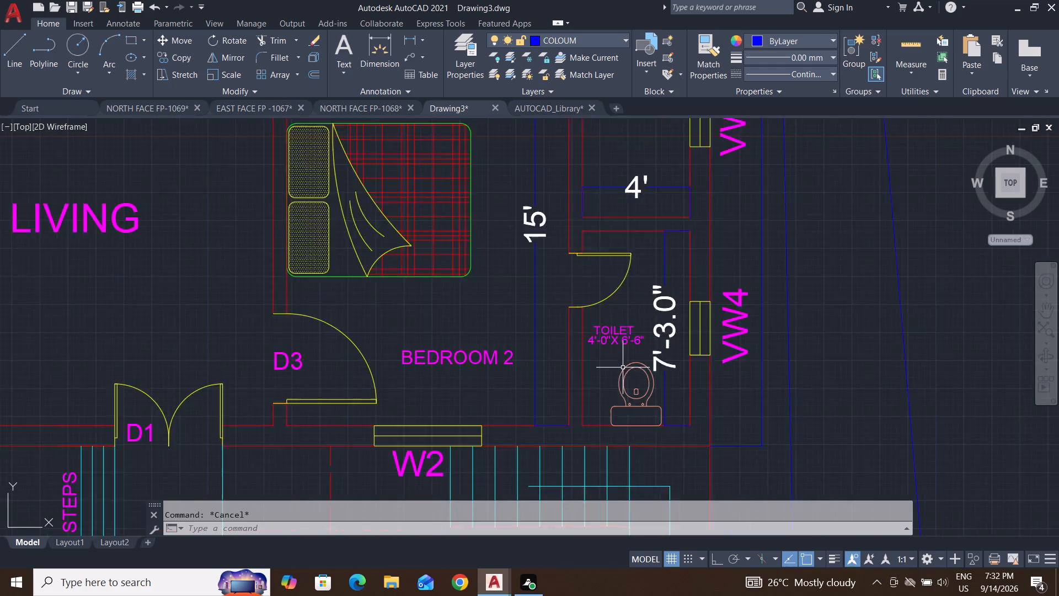
scroll(623, 368, "up", 2)
left_click(627, 294)
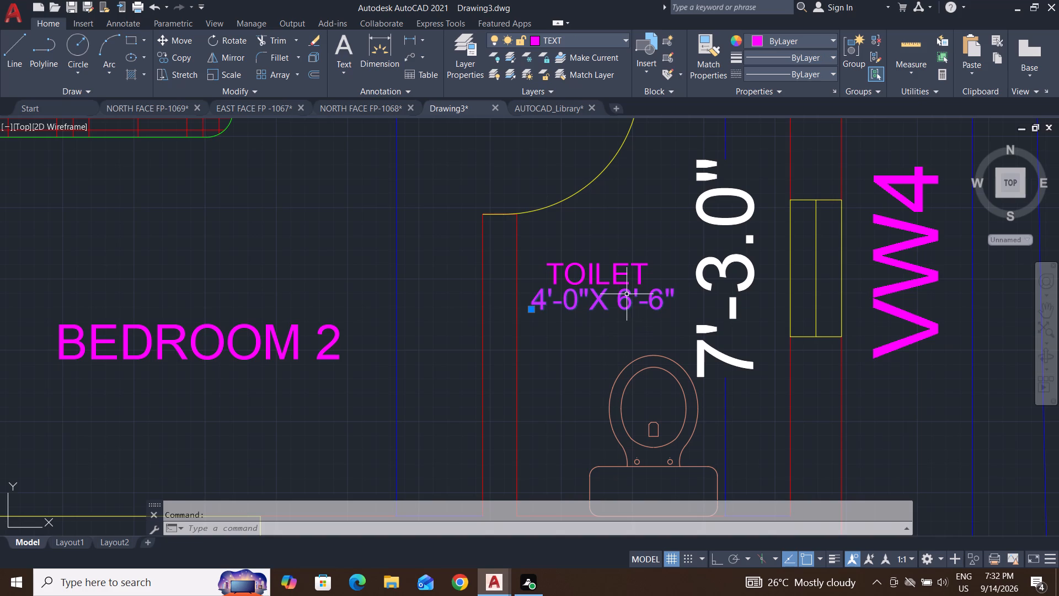
key("Delete")
Delete the 8'-3"X 8'-7" size text beneath the KITCHEN label and the 10'-0"X 11'-0" size text beneath the BEDROOM 1 label.
scroll(322, 336, "down", 4)
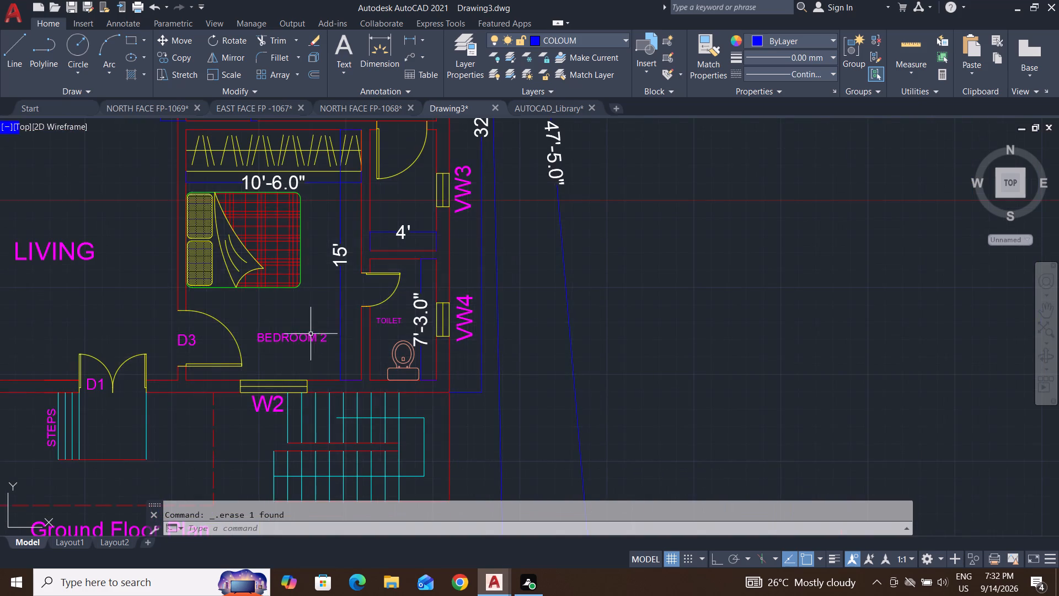
middle_click_drag(309, 334, 552, 331)
scroll(342, 364, "down", 3)
scroll(296, 282, "up", 4)
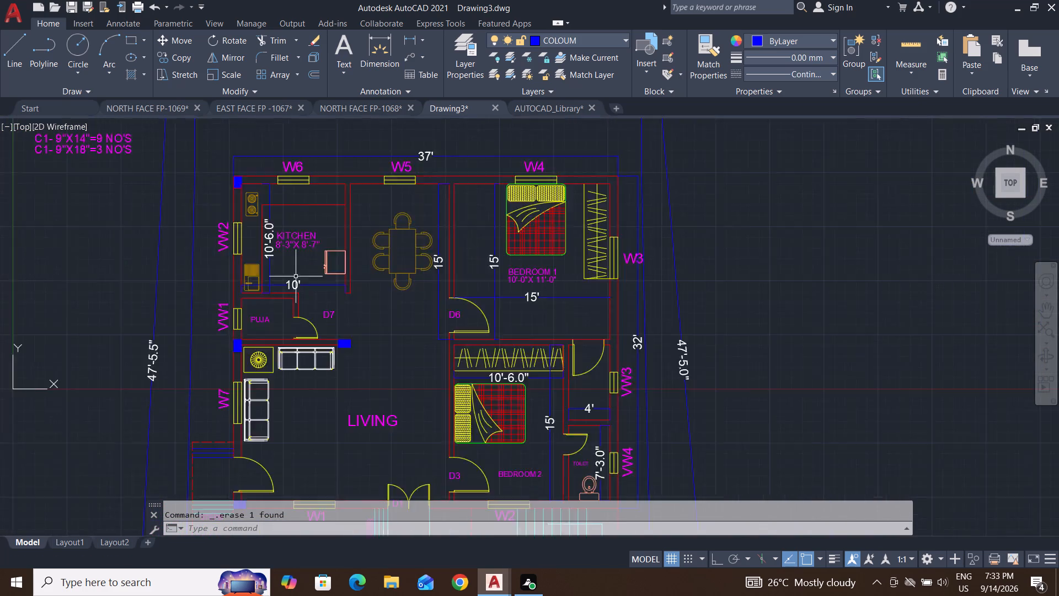
left_click(306, 224)
key("Delete")
left_click_drag(306, 224, 335, 224)
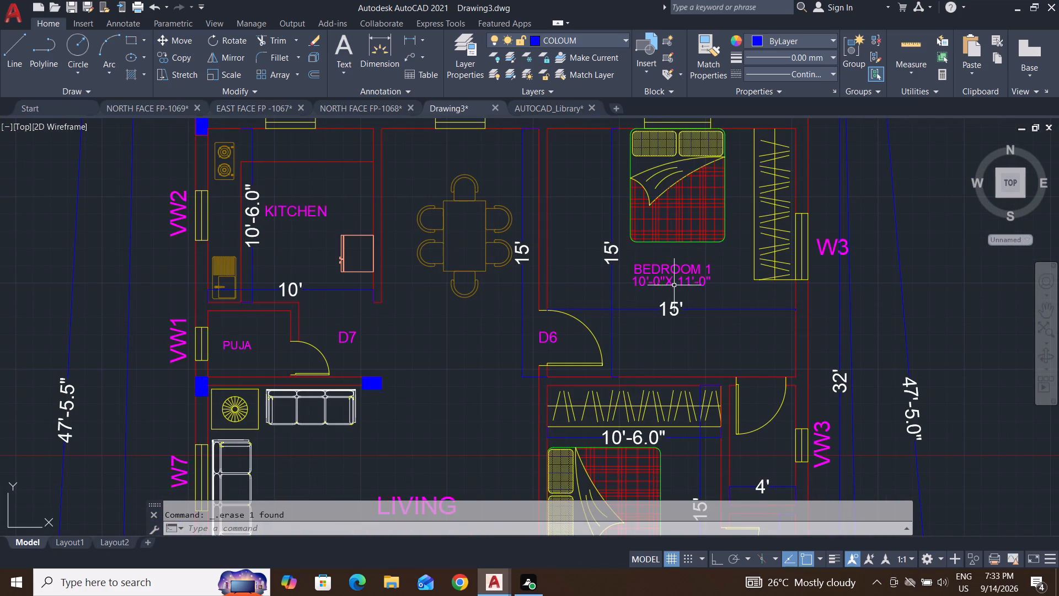
left_click(677, 279)
key("Delete")
Make BORDER the current layer.
scroll(406, 361, "down", 1)
middle_click_drag(447, 424, 488, 310)
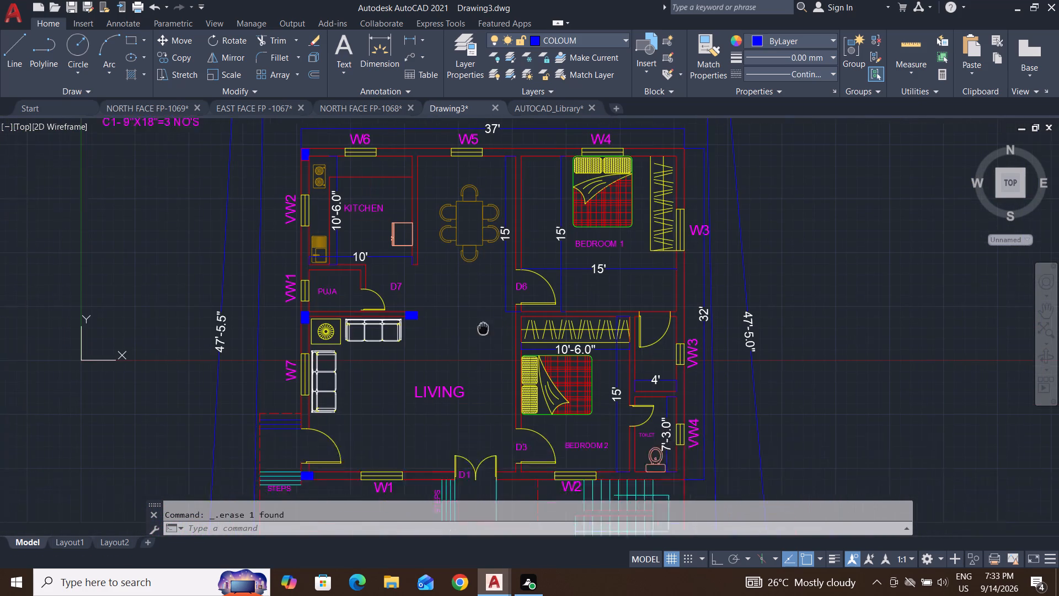
middle_click_drag(488, 310, 492, 297)
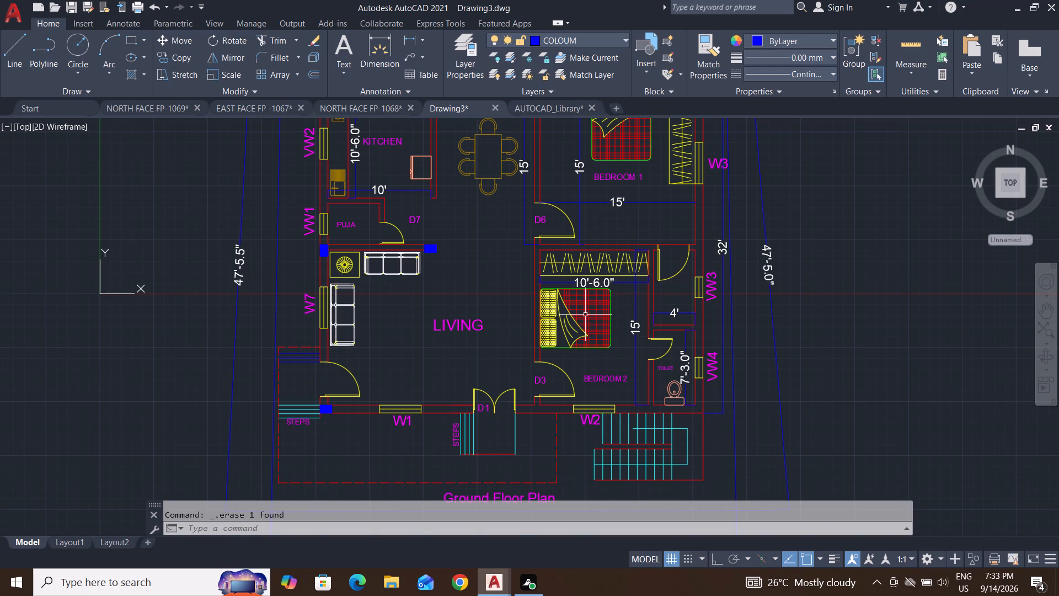
middle_click_drag(585, 315, 534, 497)
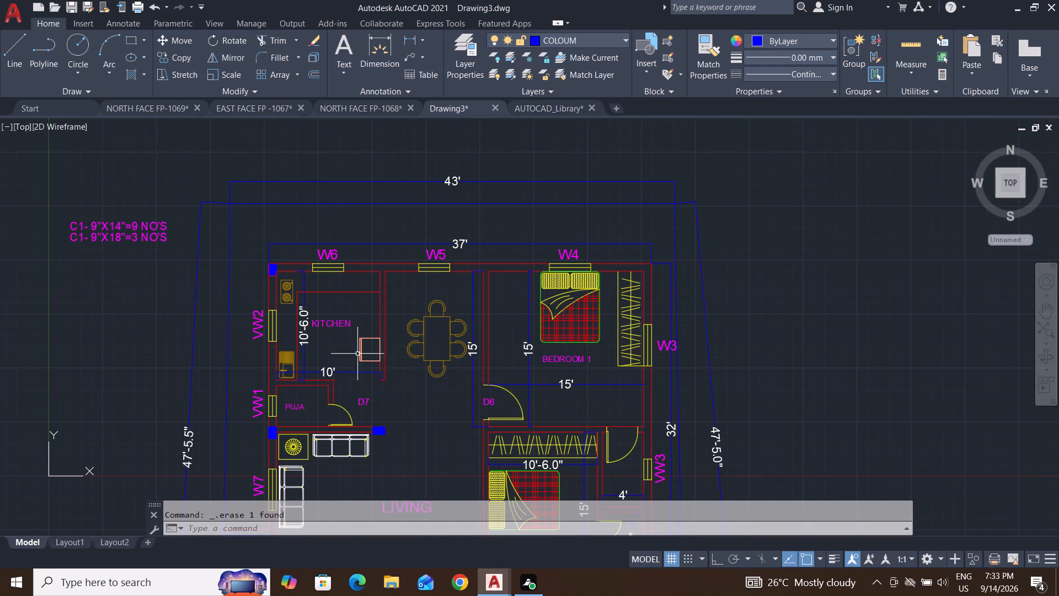
scroll(324, 328, "up", 3)
key("Escape")
key("Escape")
key("Escape")
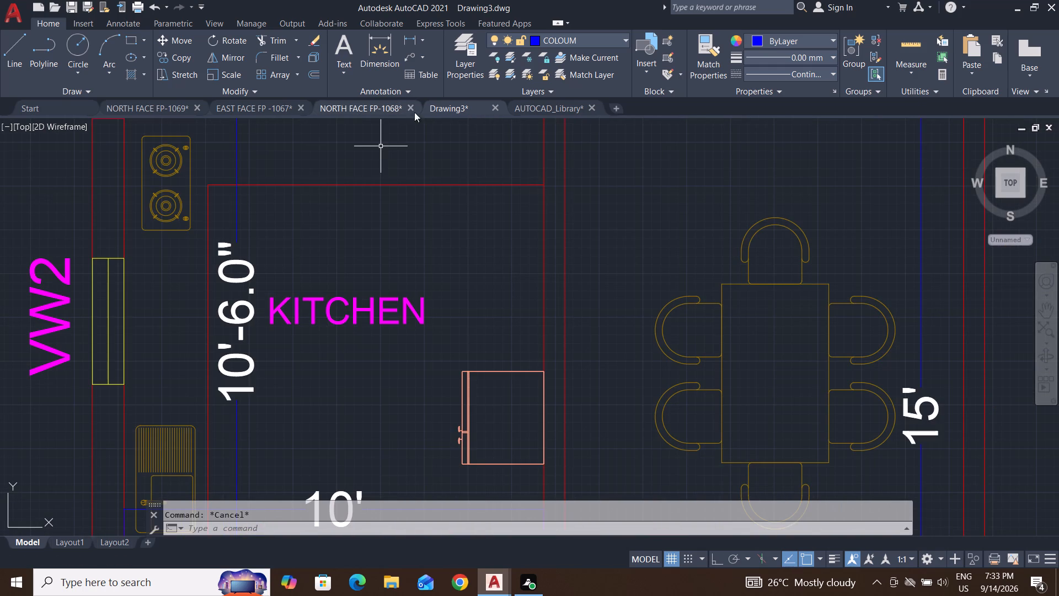
left_click(571, 39)
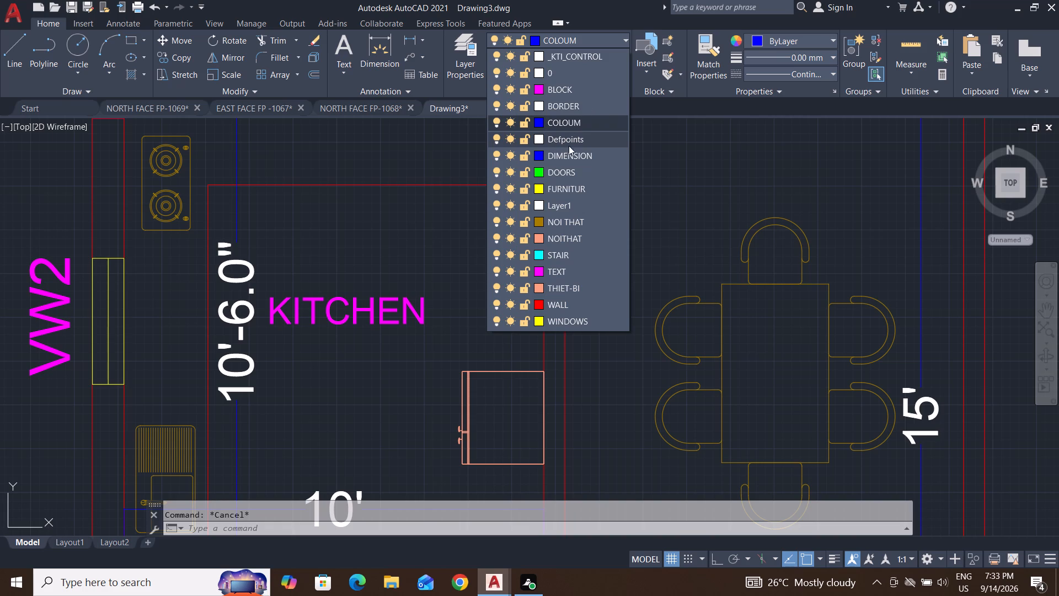
left_click(585, 104)
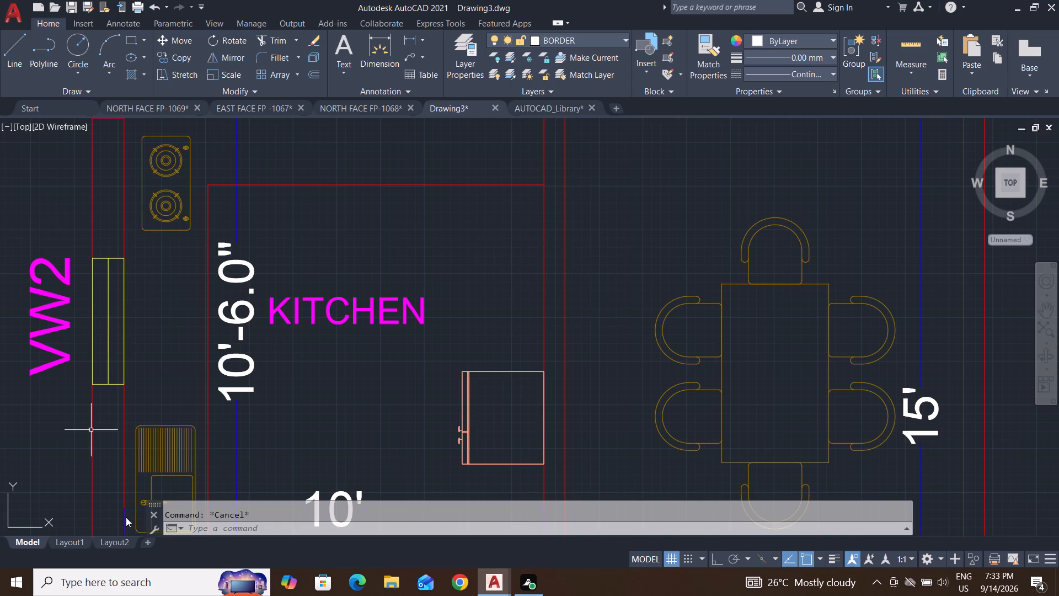
Draw a rectangular frame around the KITCHEN label.
left_click(133, 40)
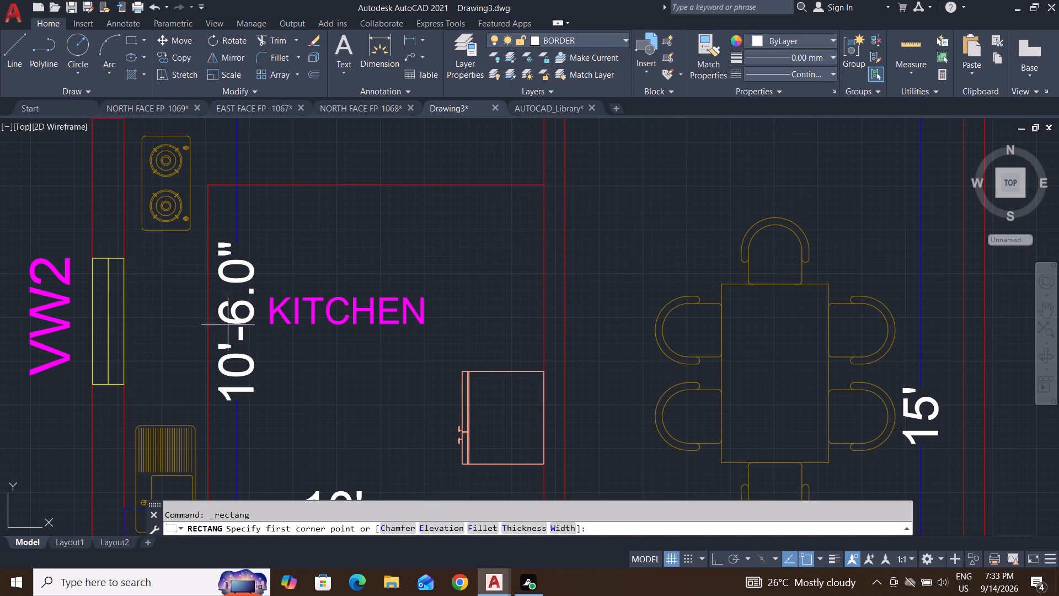
scroll(233, 311, "up", 3)
left_click(339, 167)
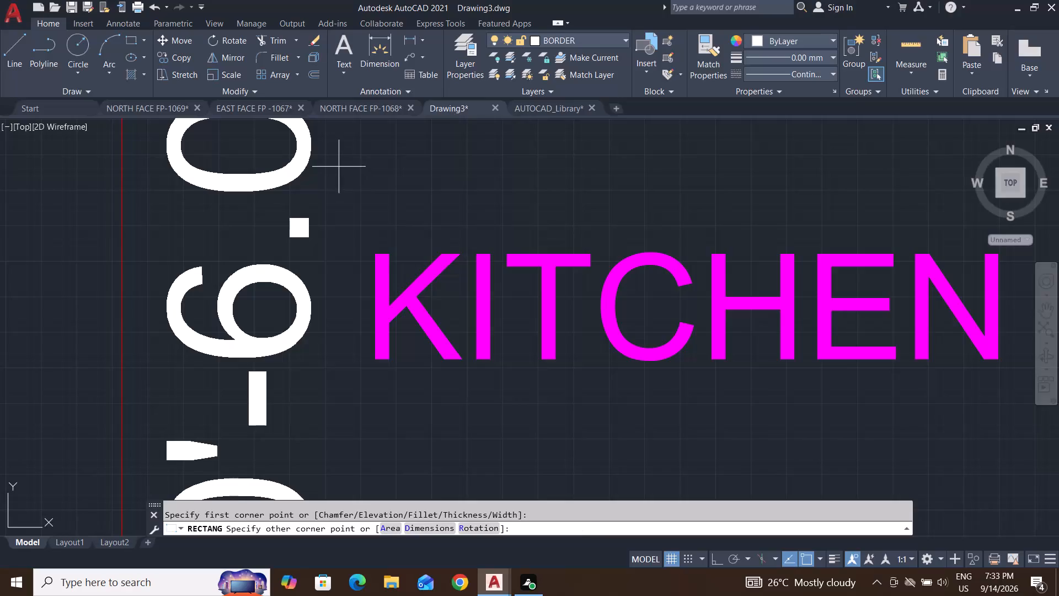
scroll(436, 365, "down", 3)
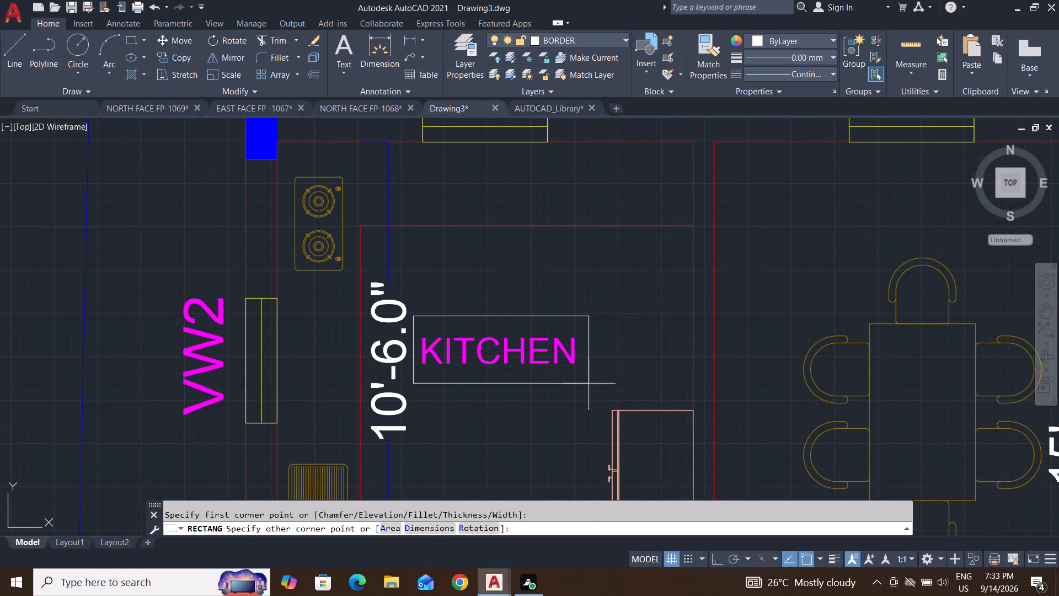
left_click(588, 387)
Draw a rectangular frame around the BEDROOM 1 label.
scroll(480, 444, "down", 2)
middle_click_drag(480, 444, 399, 287)
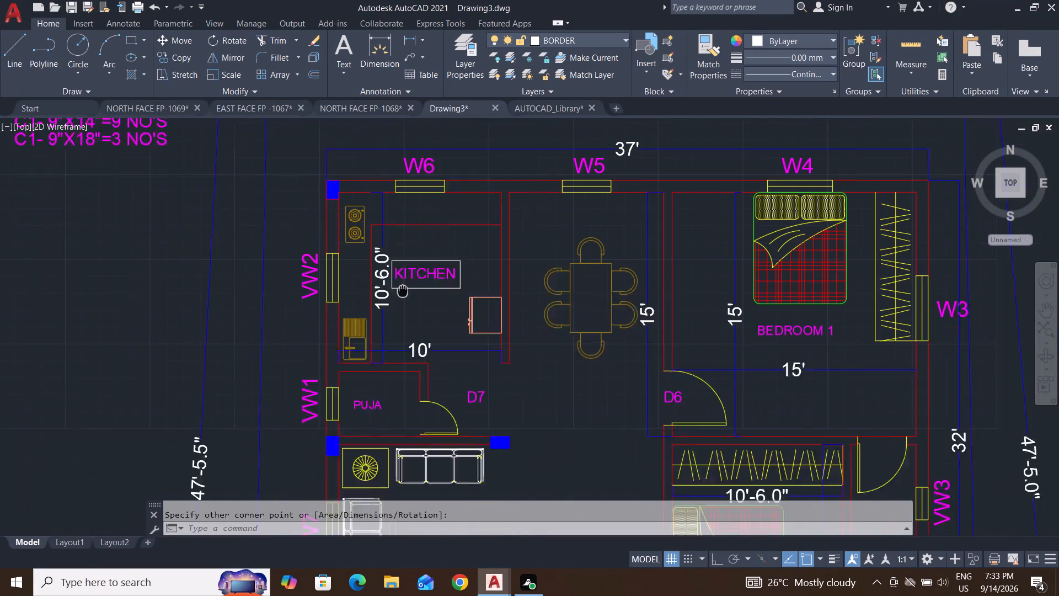
middle_click_drag(399, 287, 399, 286)
key("space")
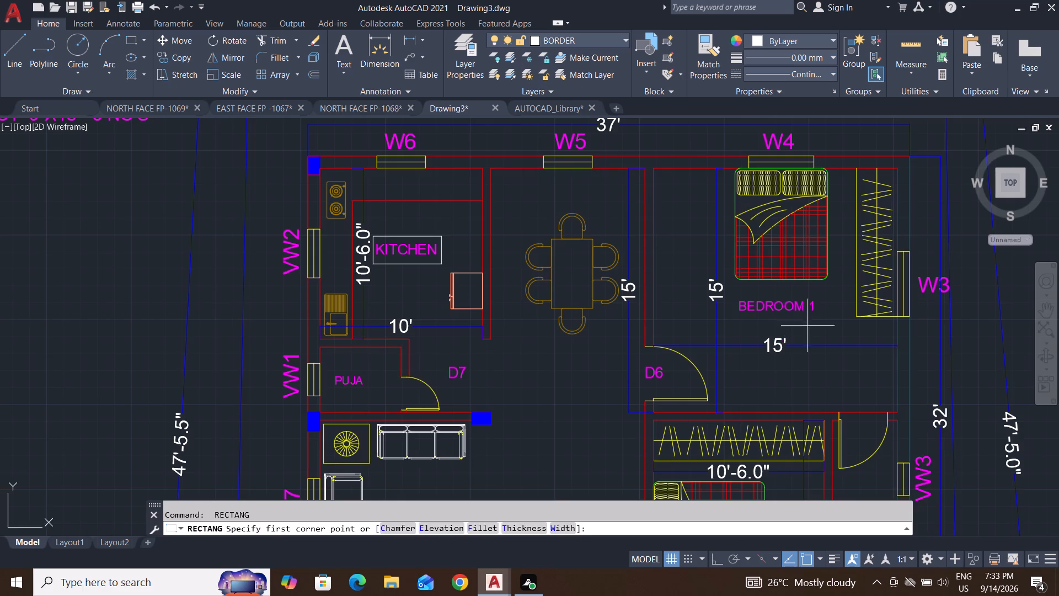
scroll(810, 322, "up", 2)
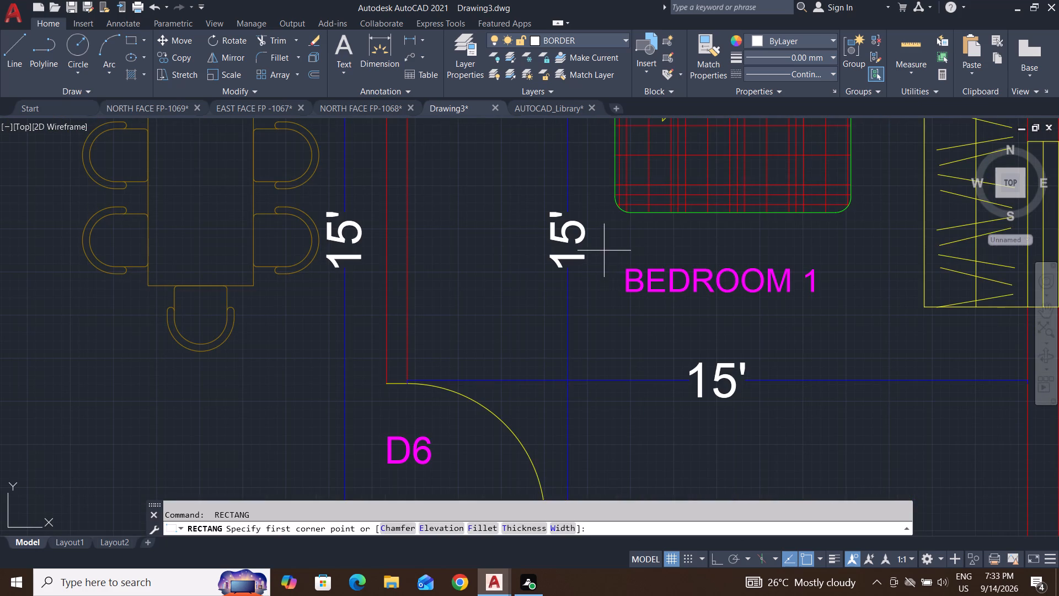
left_click(604, 249)
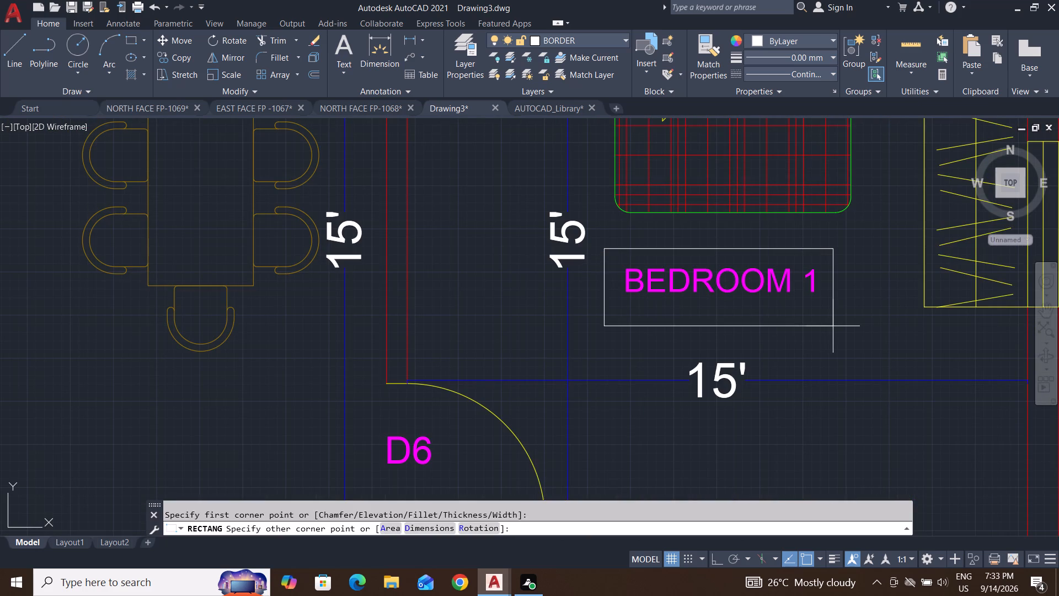
left_click(836, 317)
Draw a rectangular frame around the LIVING label.
scroll(793, 435, "down", 2)
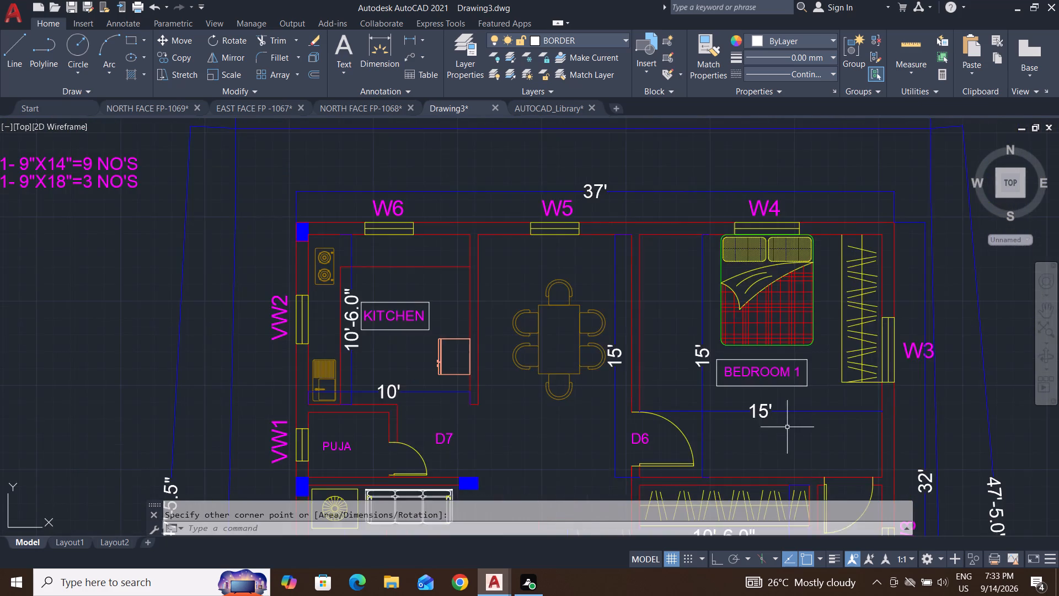
middle_click_drag(787, 427, 685, 252)
middle_click_drag(378, 414, 416, 322)
key("space")
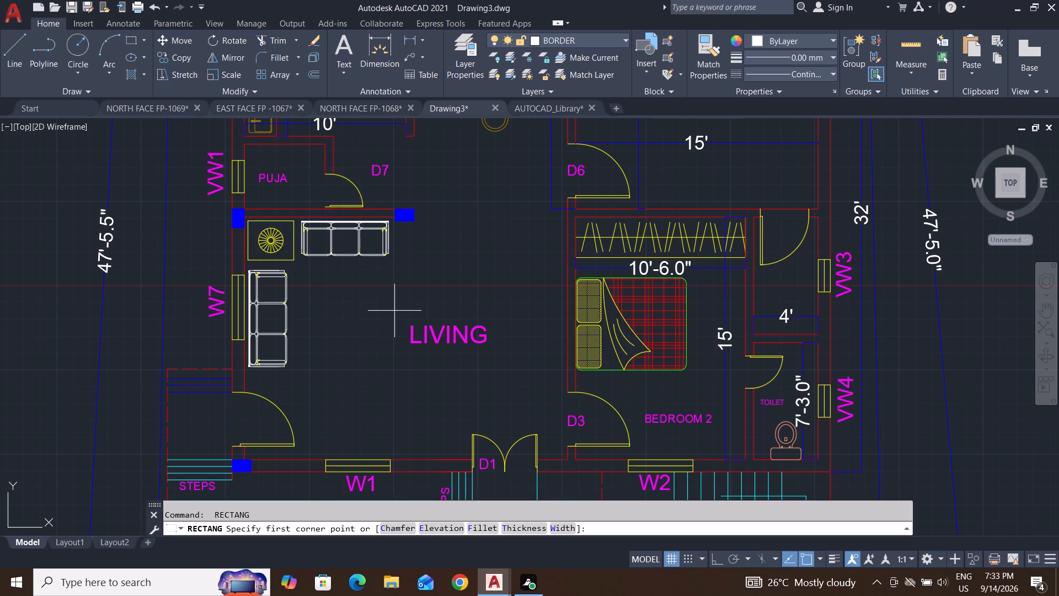
left_click(394, 311)
left_click(500, 364)
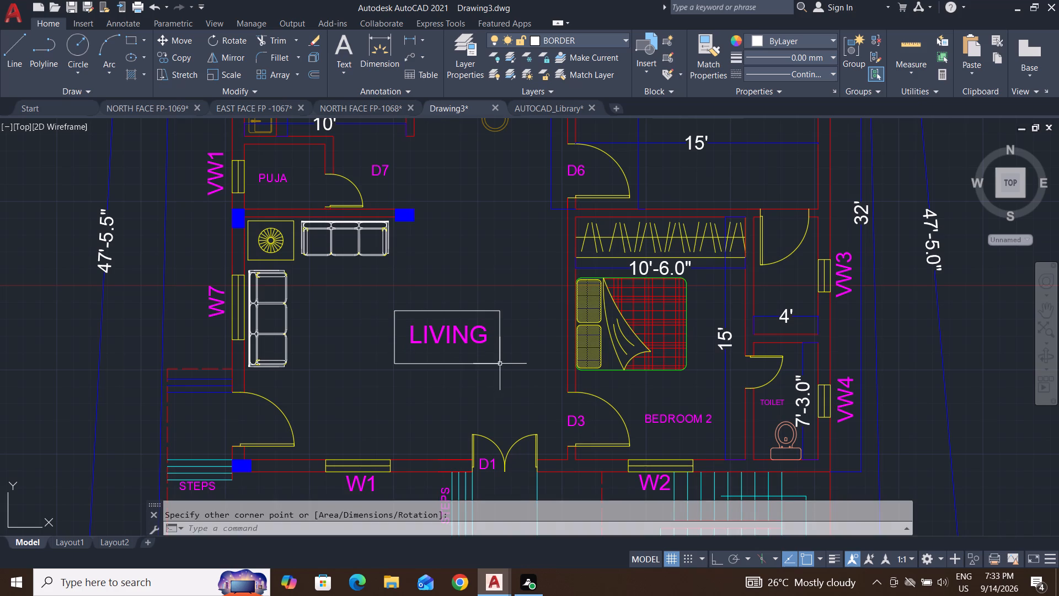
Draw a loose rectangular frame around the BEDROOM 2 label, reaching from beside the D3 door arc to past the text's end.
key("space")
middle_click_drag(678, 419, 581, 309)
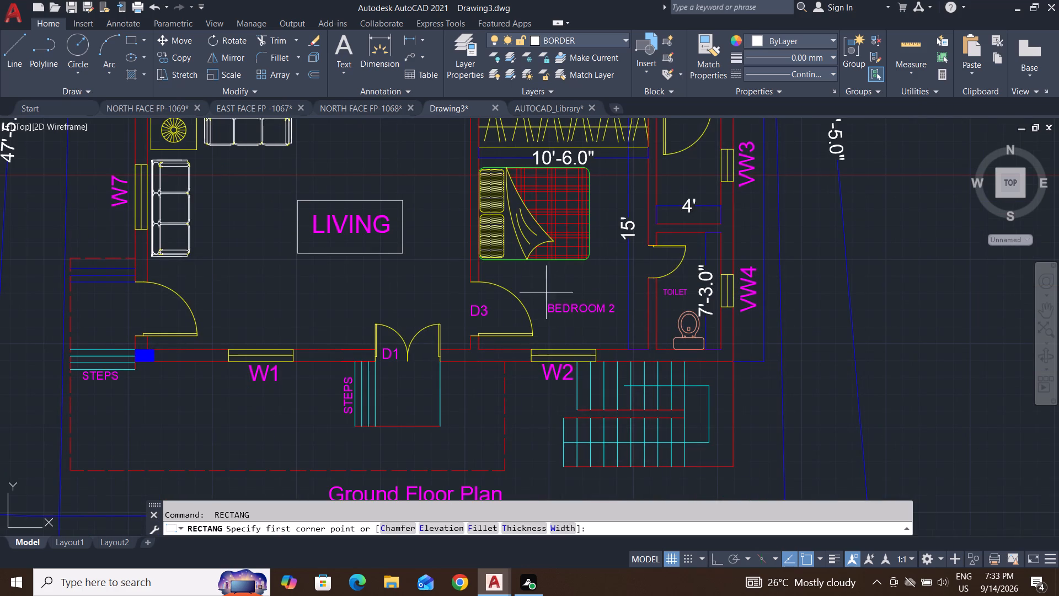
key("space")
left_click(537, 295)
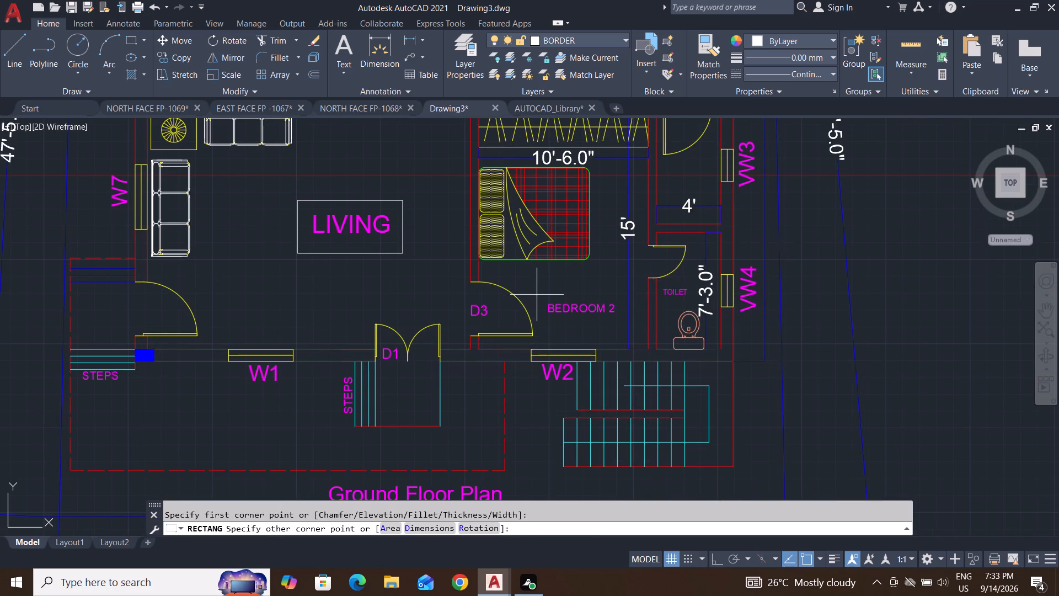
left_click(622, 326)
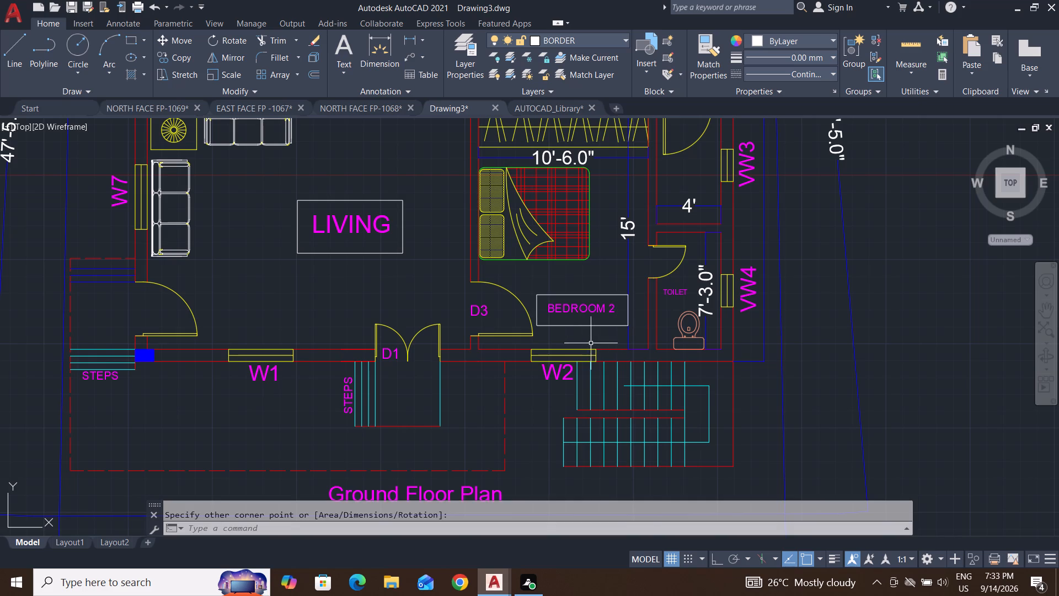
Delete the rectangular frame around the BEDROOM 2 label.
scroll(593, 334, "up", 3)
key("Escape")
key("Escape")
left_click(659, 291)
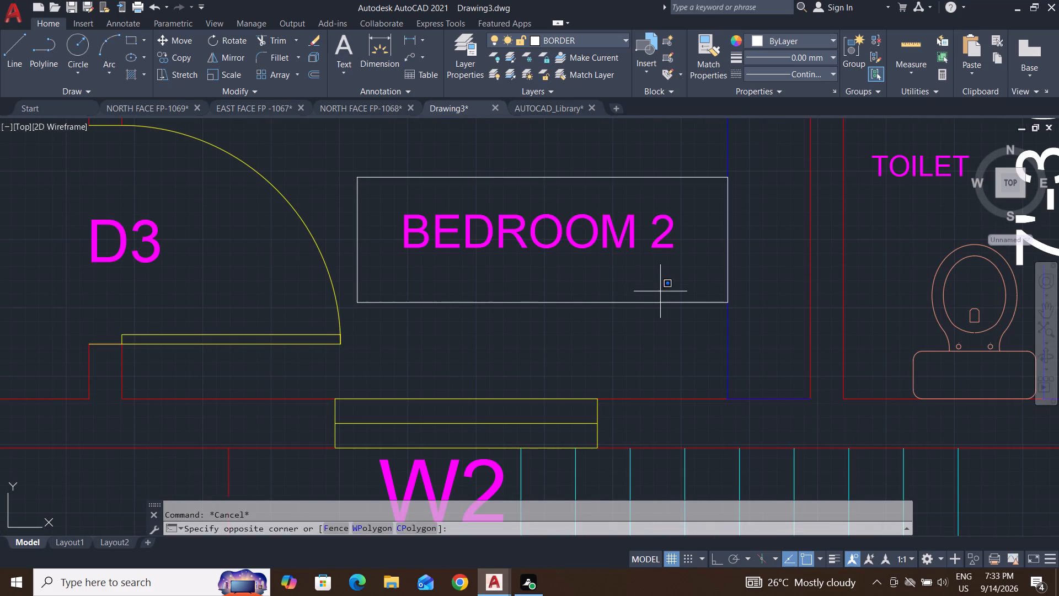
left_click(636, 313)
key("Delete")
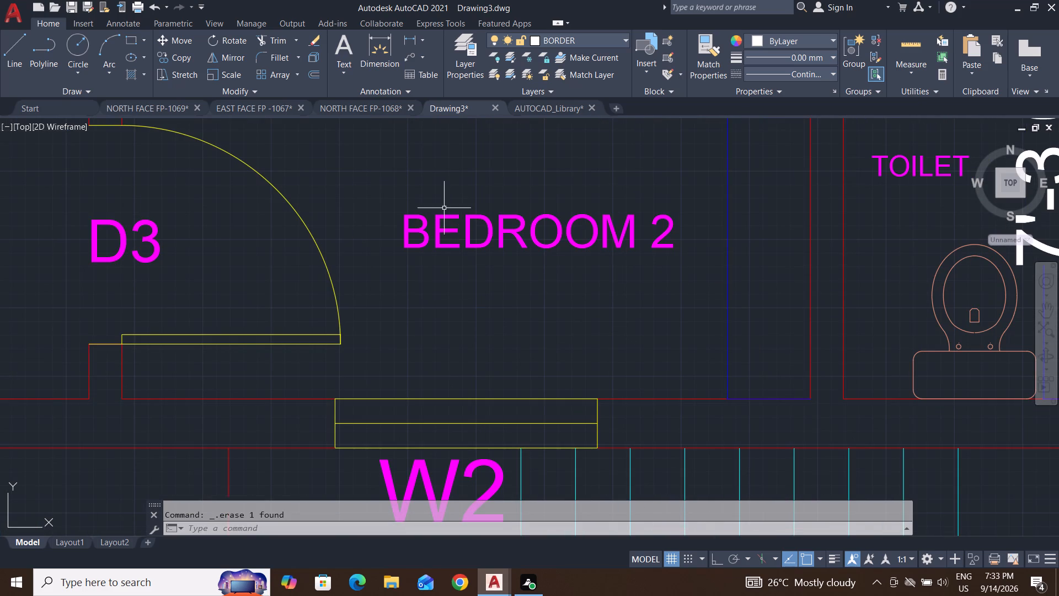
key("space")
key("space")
Draw a tighter rectangular frame around the BEDROOM 2 label, with a small even margin.
left_click(133, 34)
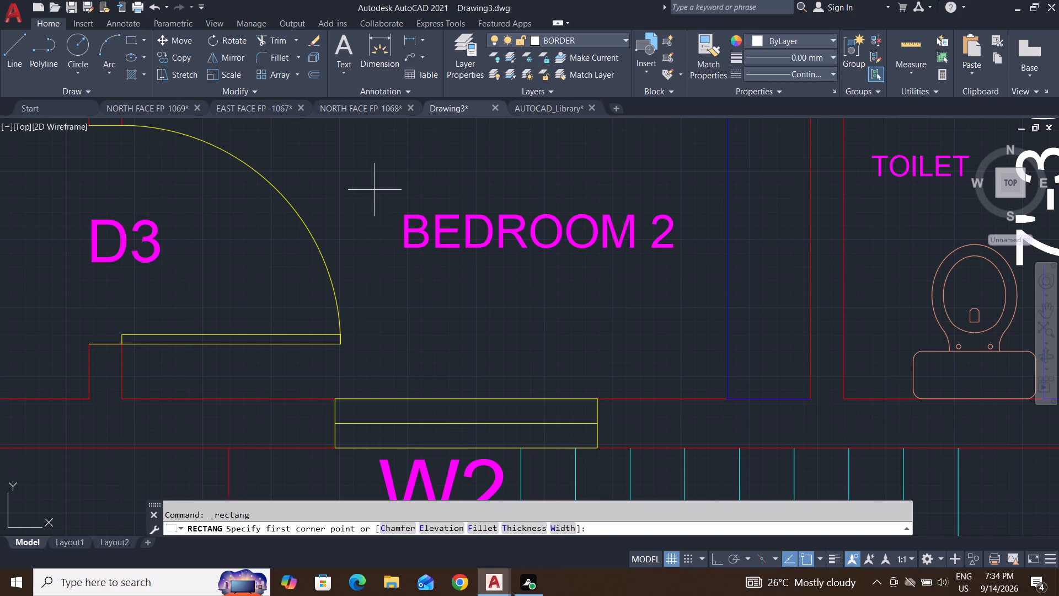
left_click(376, 191)
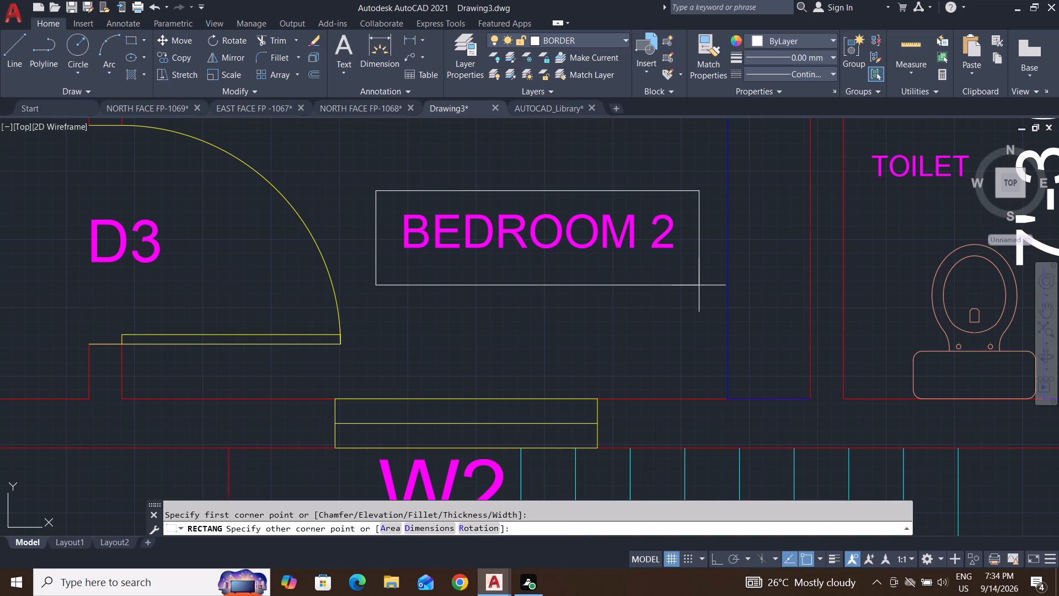
left_click(699, 285)
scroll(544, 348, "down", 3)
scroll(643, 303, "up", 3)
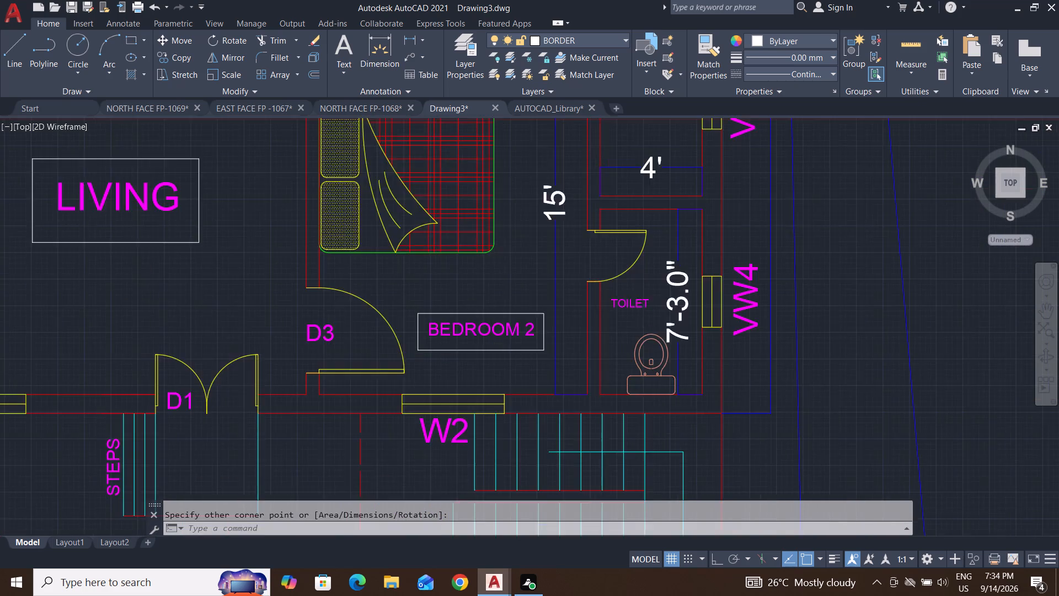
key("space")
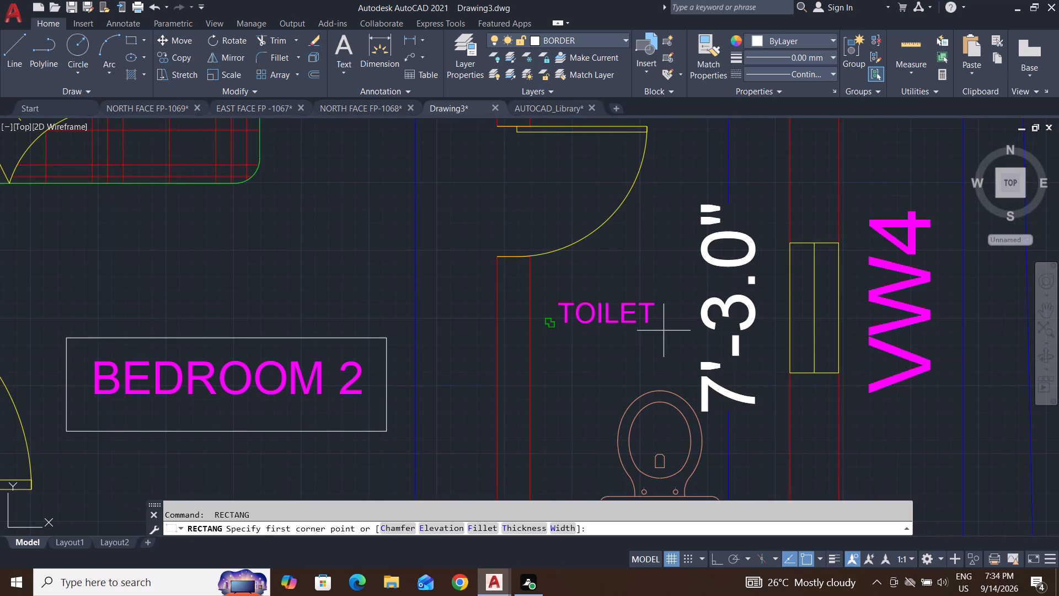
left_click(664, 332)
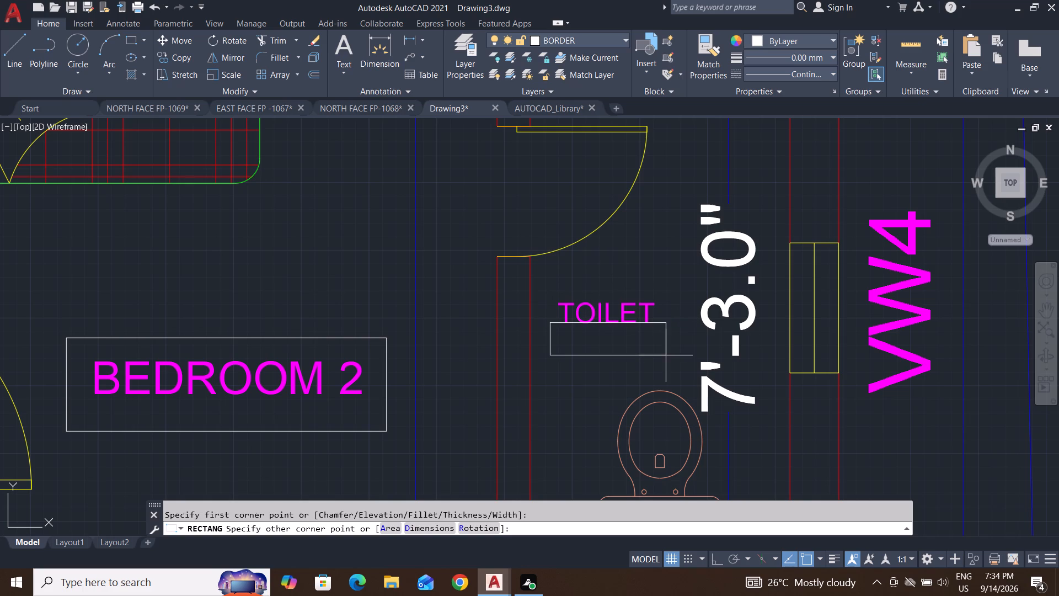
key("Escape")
Draw a rectangular frame around the TOILET label, between the toilet wall and the 7'-3.0" dimension.
key("space")
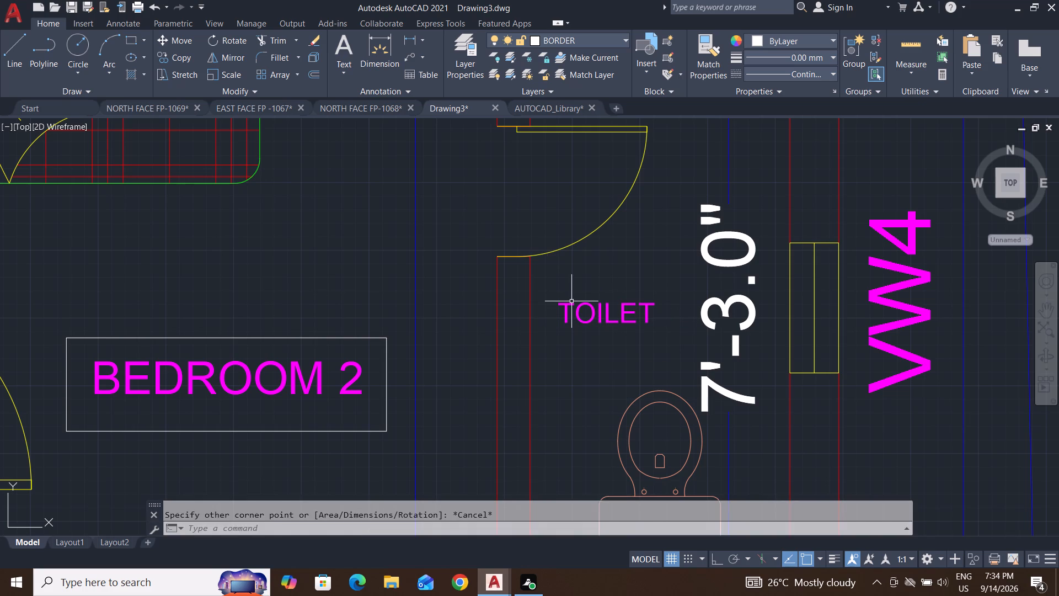
scroll(544, 286, "up", 1)
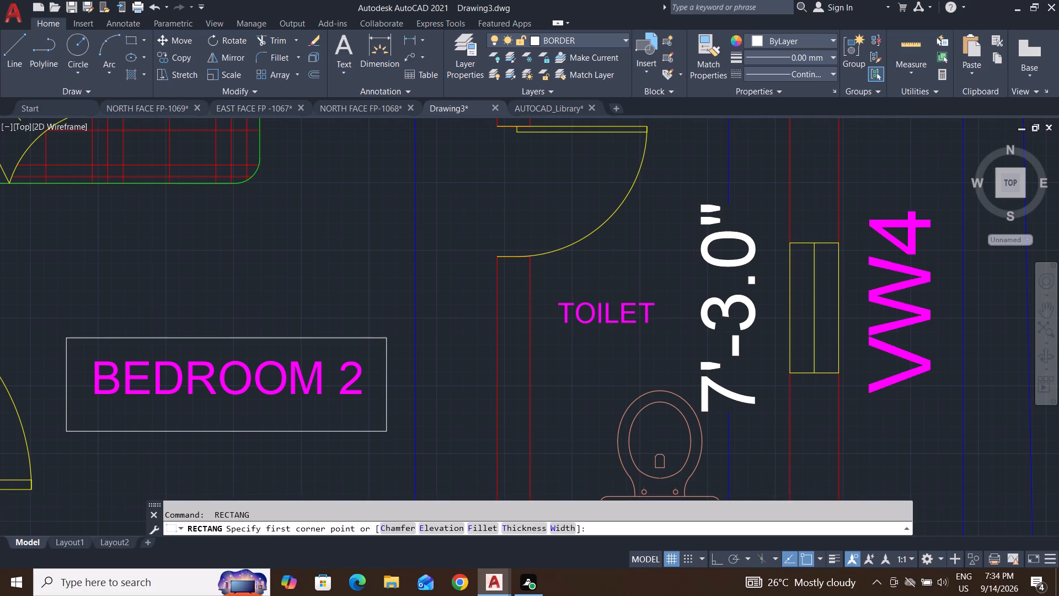
scroll(544, 286, "up", 1)
left_click(542, 298)
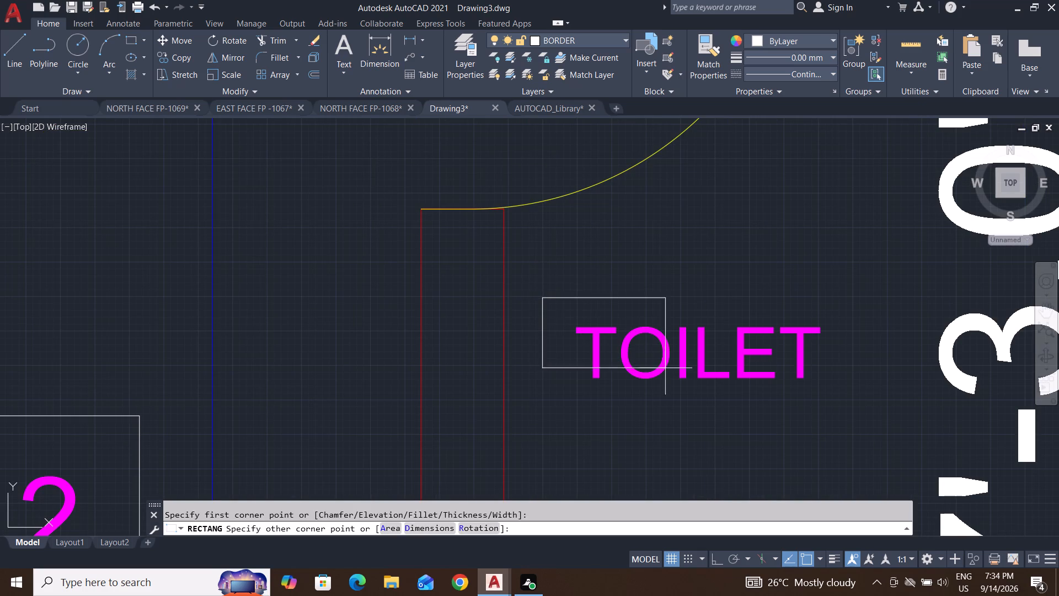
scroll(706, 401, "down", 1)
left_click(794, 413)
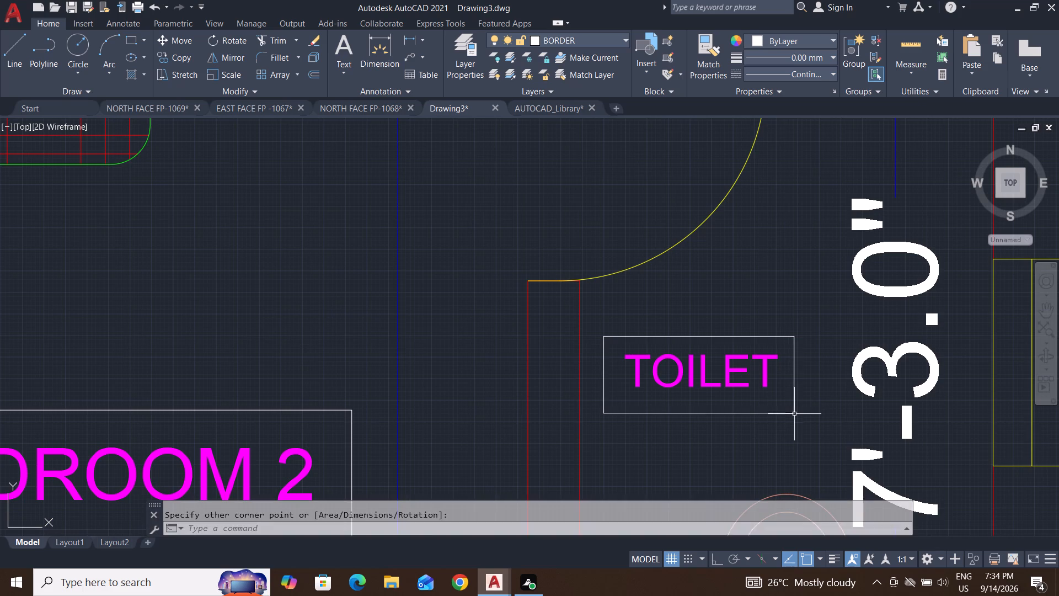
Draw a rectangular frame around the D1 label at the double entrance door of the living room.
scroll(740, 456, "down", 4)
middle_click_drag(740, 456, 763, 346)
scroll(746, 361, "down", 1)
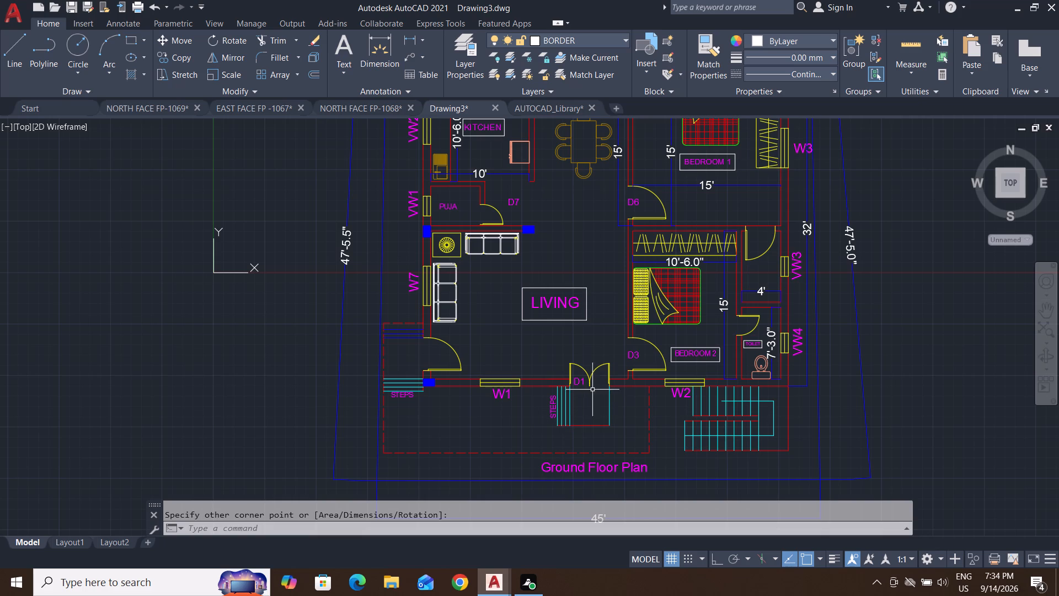
scroll(592, 390, "up", 3)
scroll(538, 364, "up", 1)
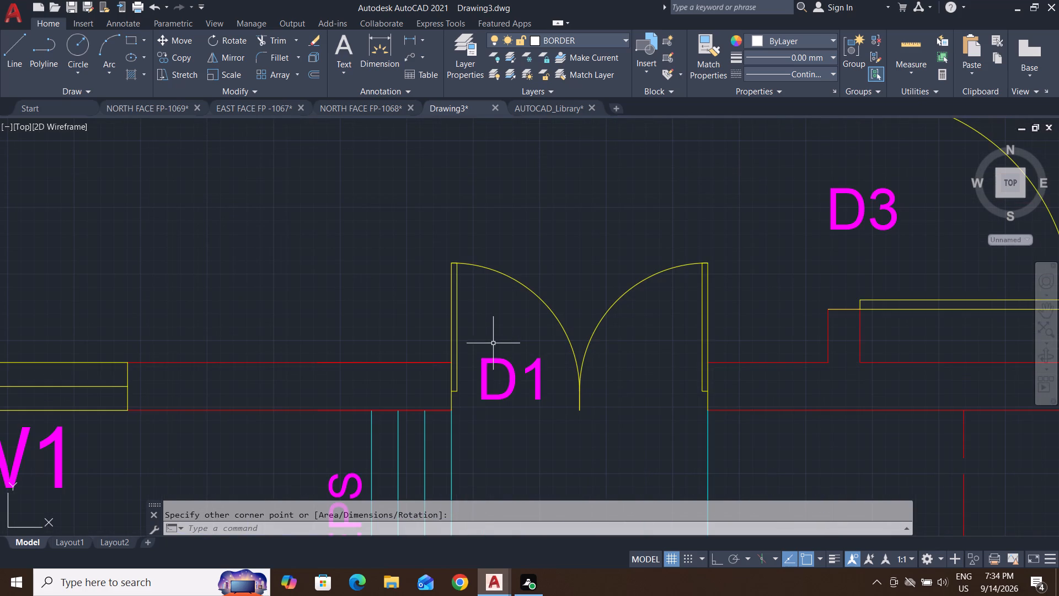
key("space")
scroll(468, 349, "up", 2)
middle_click_drag(468, 349, 460, 252)
left_click(462, 246)
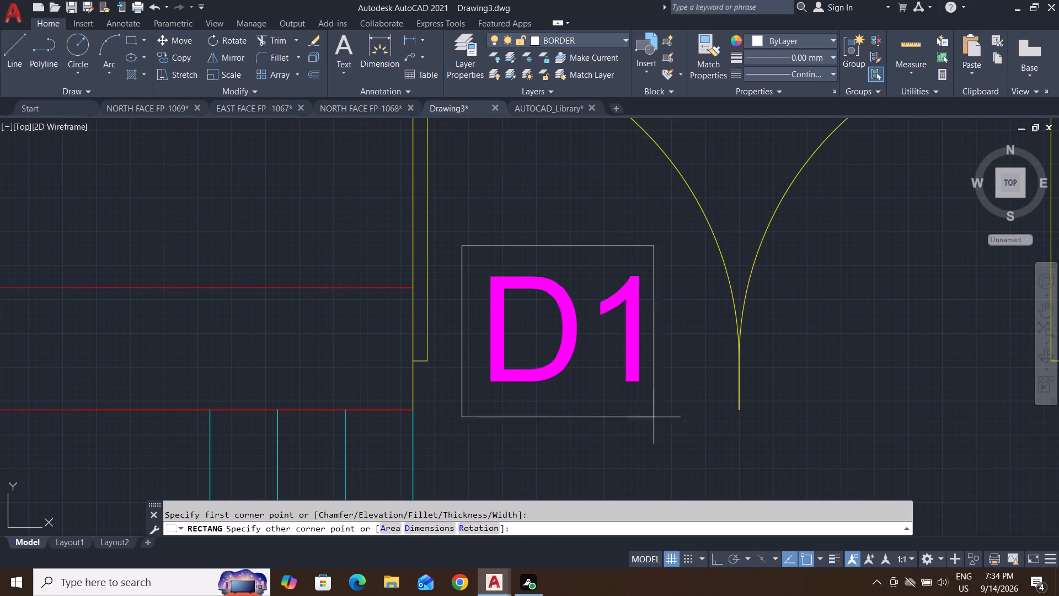
left_click(670, 425)
middle_click_drag(631, 456, 709, 331)
scroll(712, 327, "down", 2)
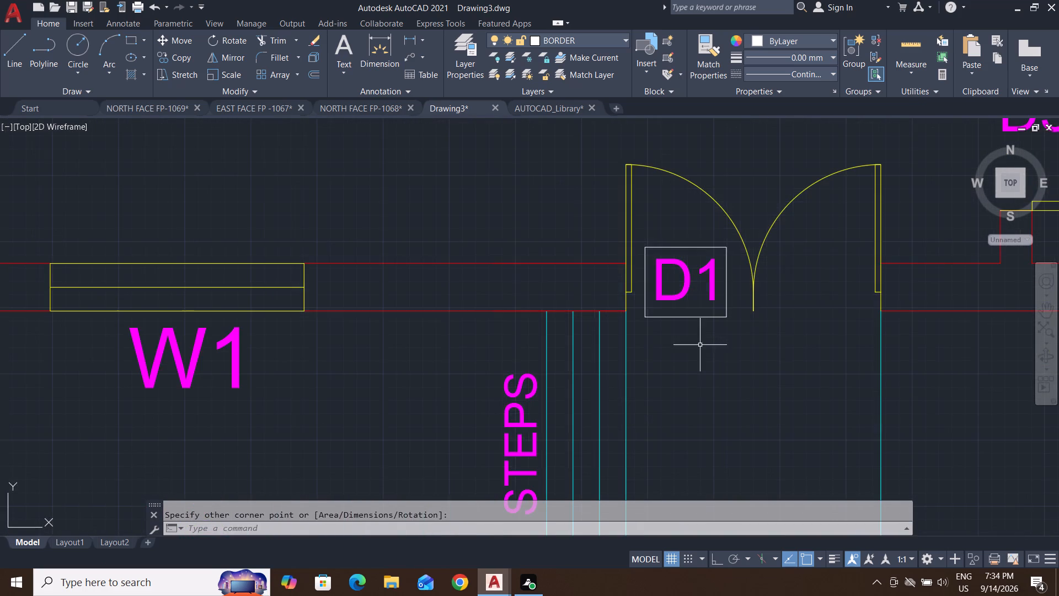
Draw a rectangular frame around the vertical STEPS label beside the entrance steps at door D1.
middle_click_drag(608, 401, 641, 285)
key("space")
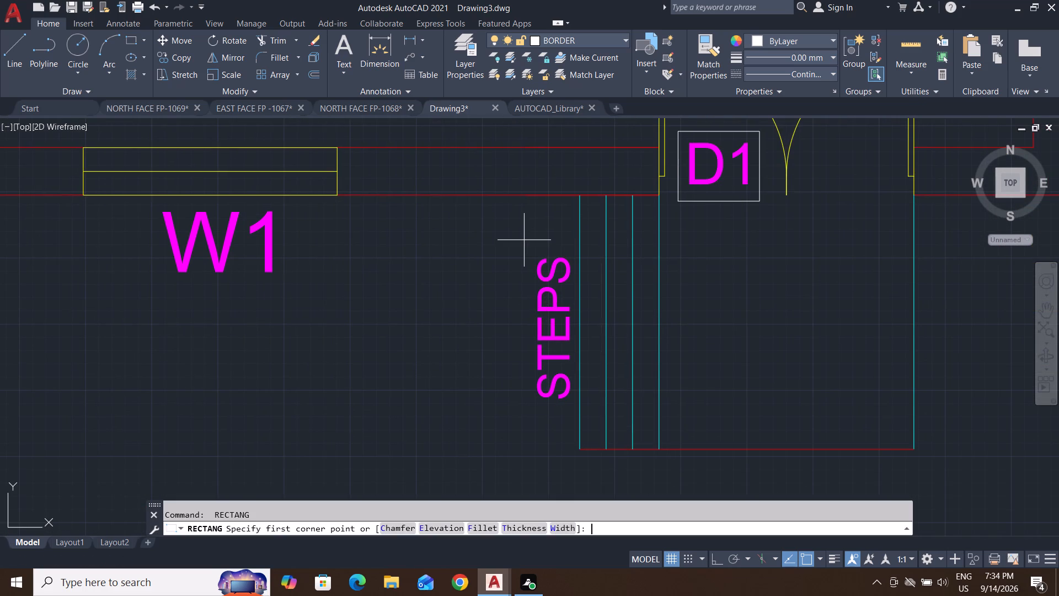
left_click(522, 240)
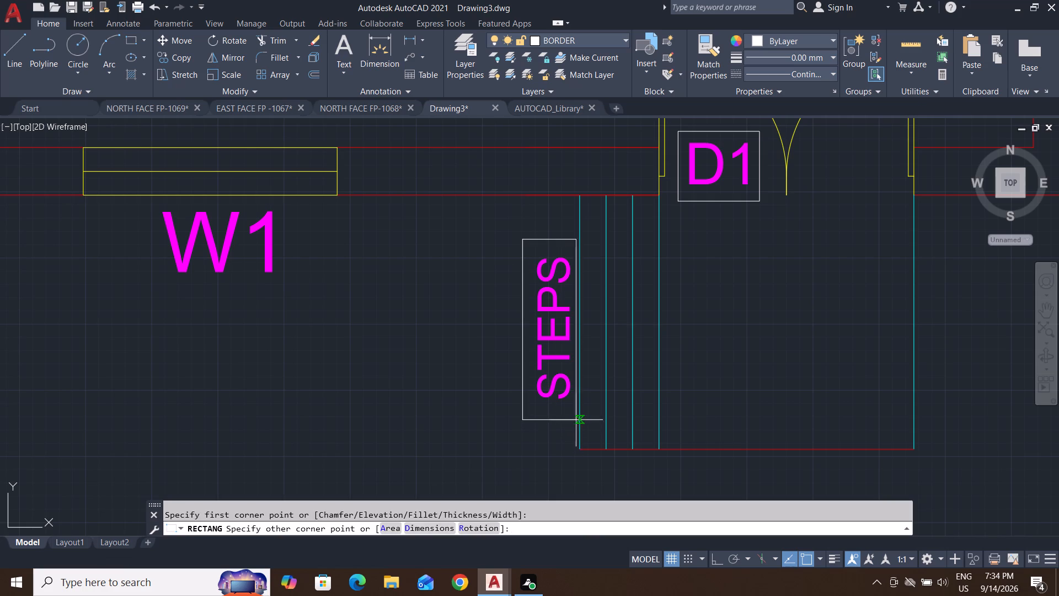
scroll(574, 418, "up", 3)
left_click(574, 405)
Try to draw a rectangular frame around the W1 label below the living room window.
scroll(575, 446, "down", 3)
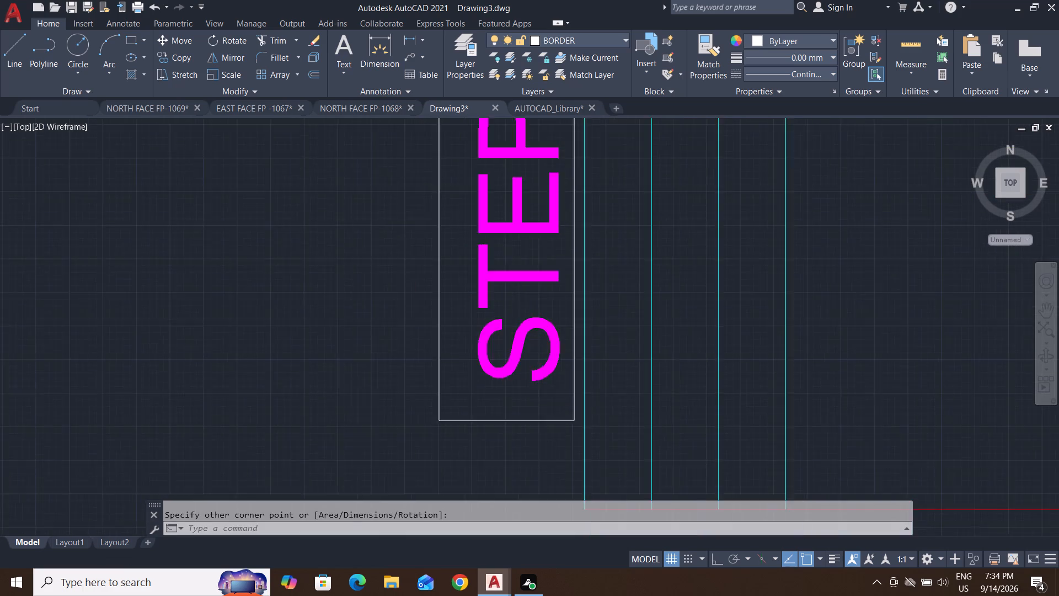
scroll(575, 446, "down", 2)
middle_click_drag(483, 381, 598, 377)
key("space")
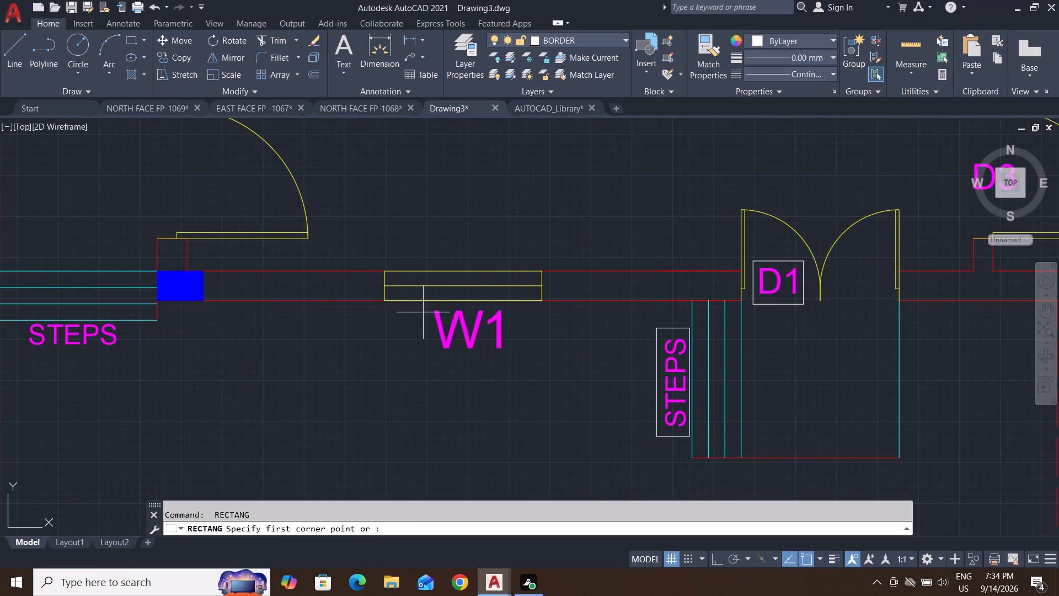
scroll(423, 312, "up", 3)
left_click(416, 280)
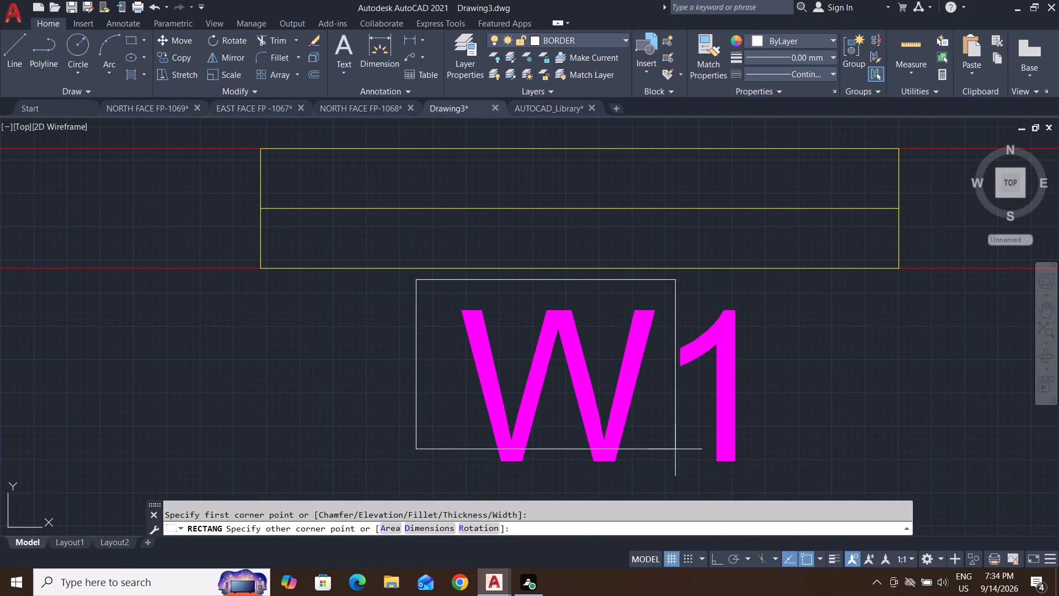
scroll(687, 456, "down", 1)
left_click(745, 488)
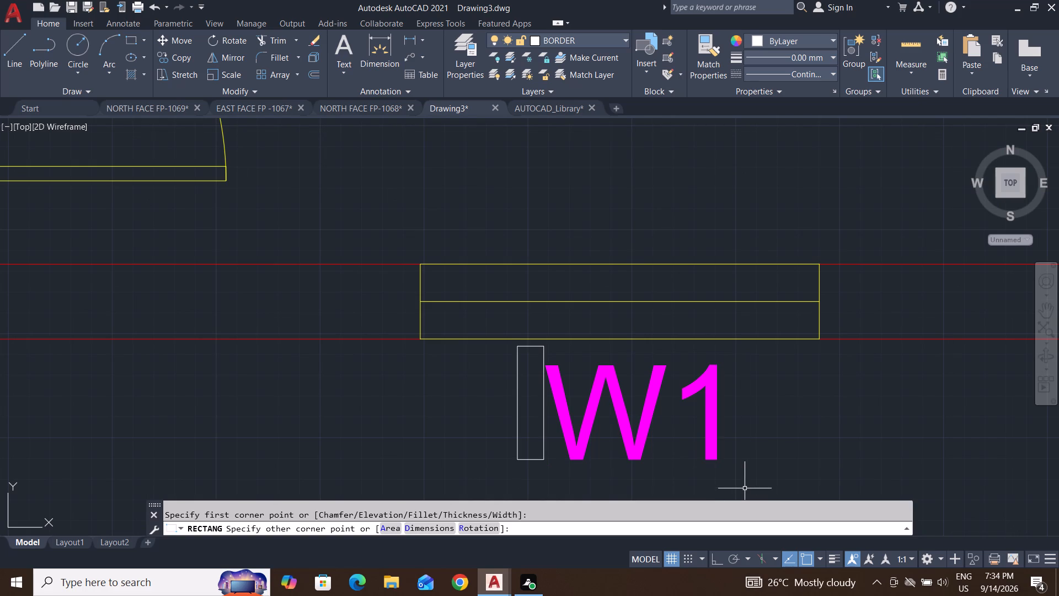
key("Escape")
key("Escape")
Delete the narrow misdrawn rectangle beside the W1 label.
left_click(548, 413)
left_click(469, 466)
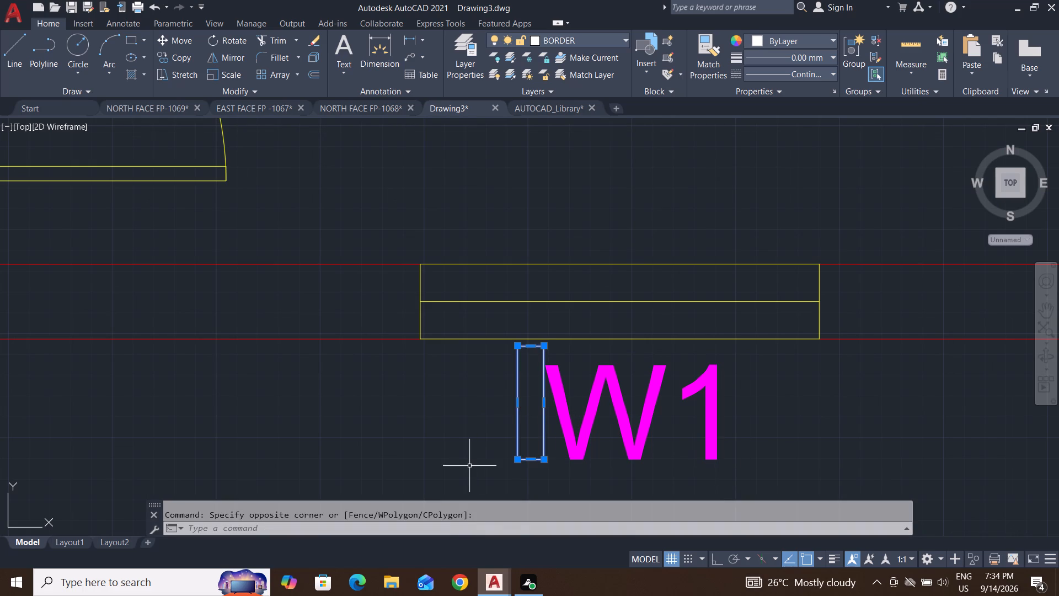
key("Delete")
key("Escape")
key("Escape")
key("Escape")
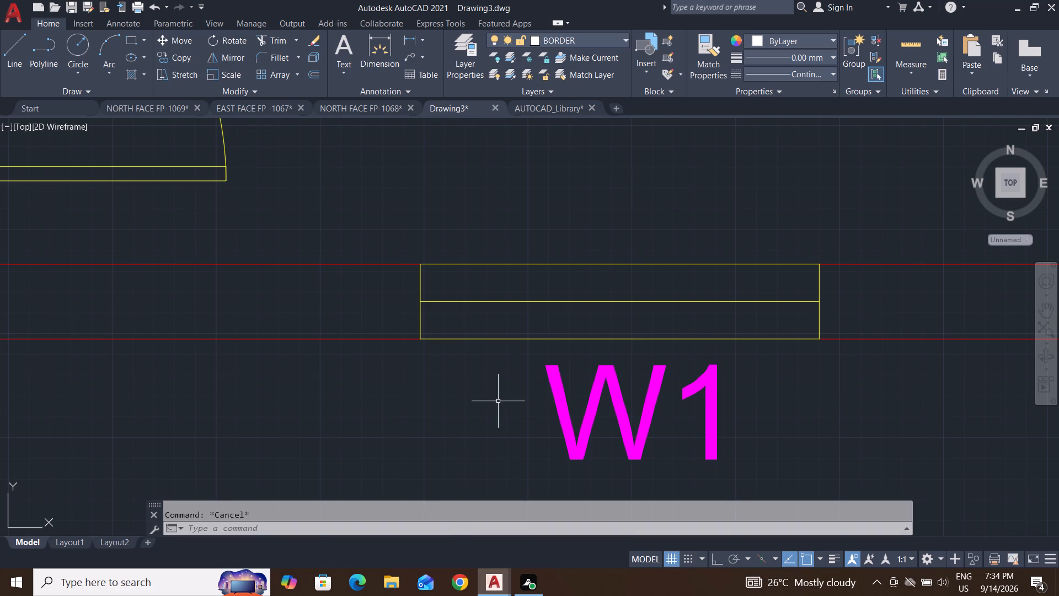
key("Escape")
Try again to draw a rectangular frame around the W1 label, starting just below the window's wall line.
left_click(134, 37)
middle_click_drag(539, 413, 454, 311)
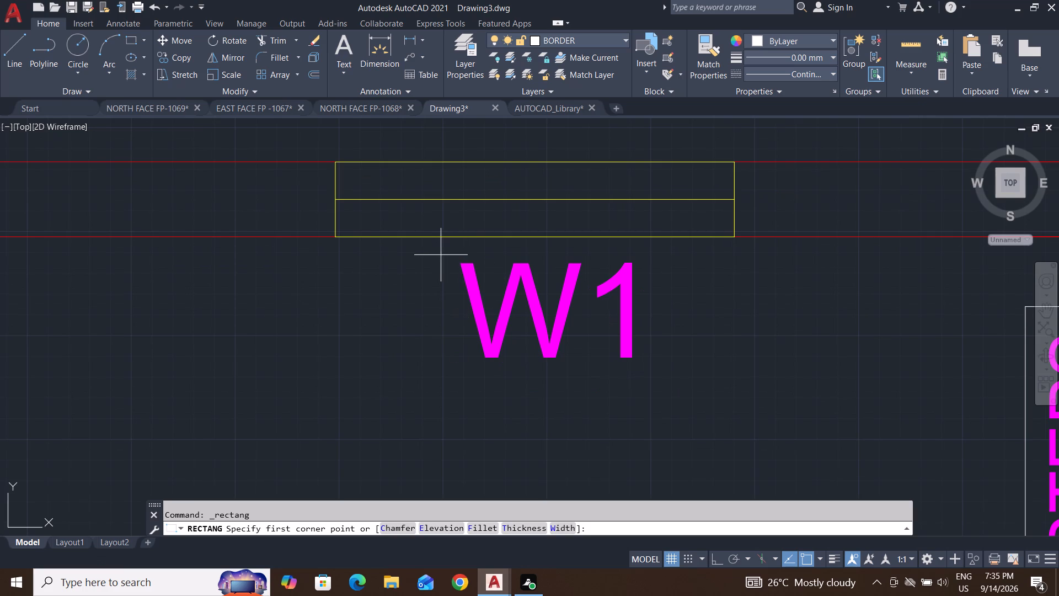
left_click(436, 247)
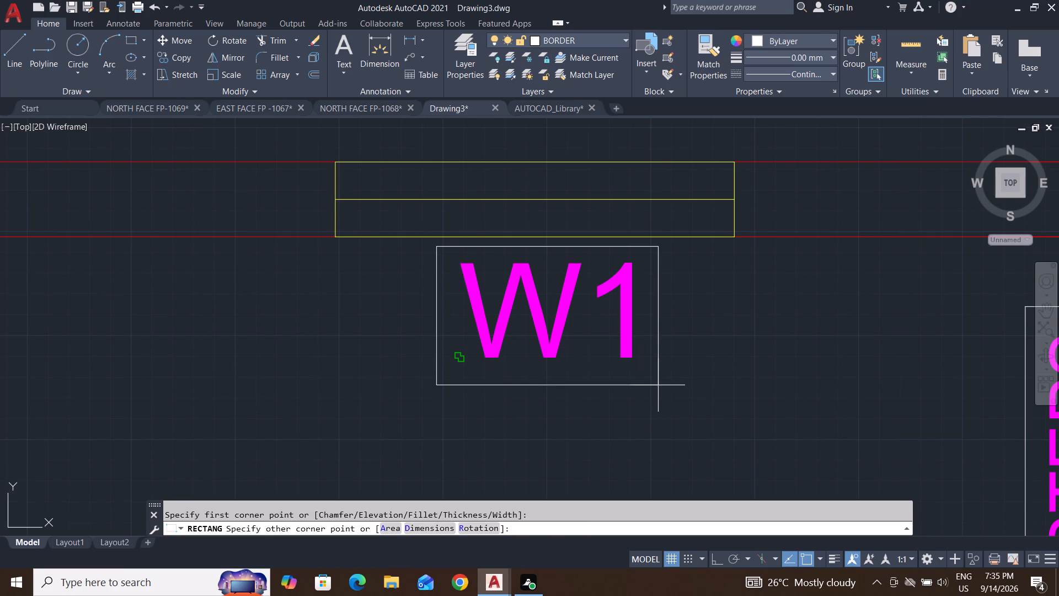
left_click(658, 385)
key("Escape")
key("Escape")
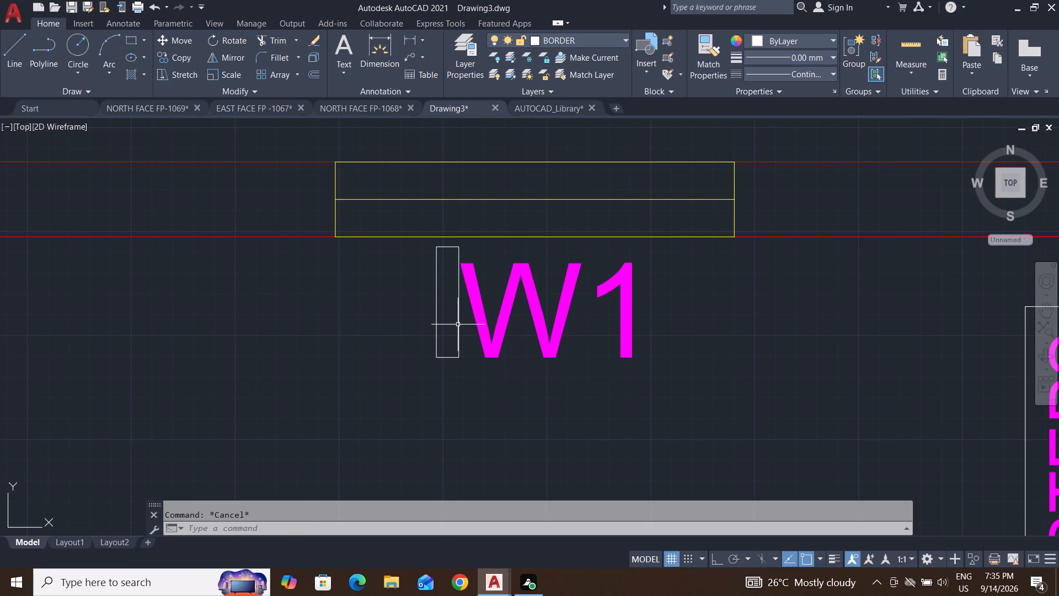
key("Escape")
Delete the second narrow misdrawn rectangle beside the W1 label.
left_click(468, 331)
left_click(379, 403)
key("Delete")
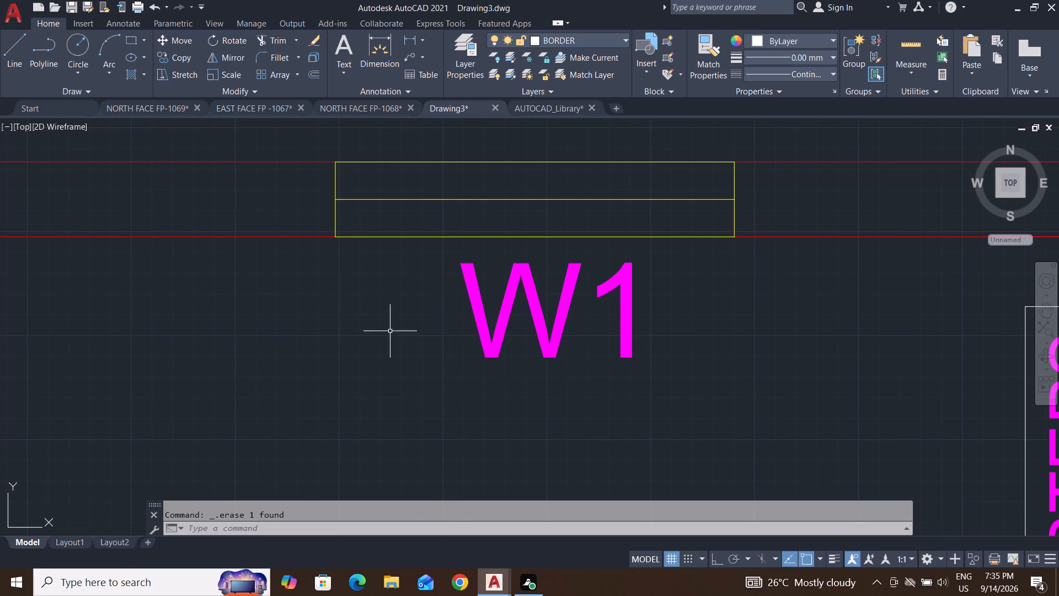
Draw a rectangular frame around the W1 label between opposite corners clear of the text, just below the window.
left_click(131, 42)
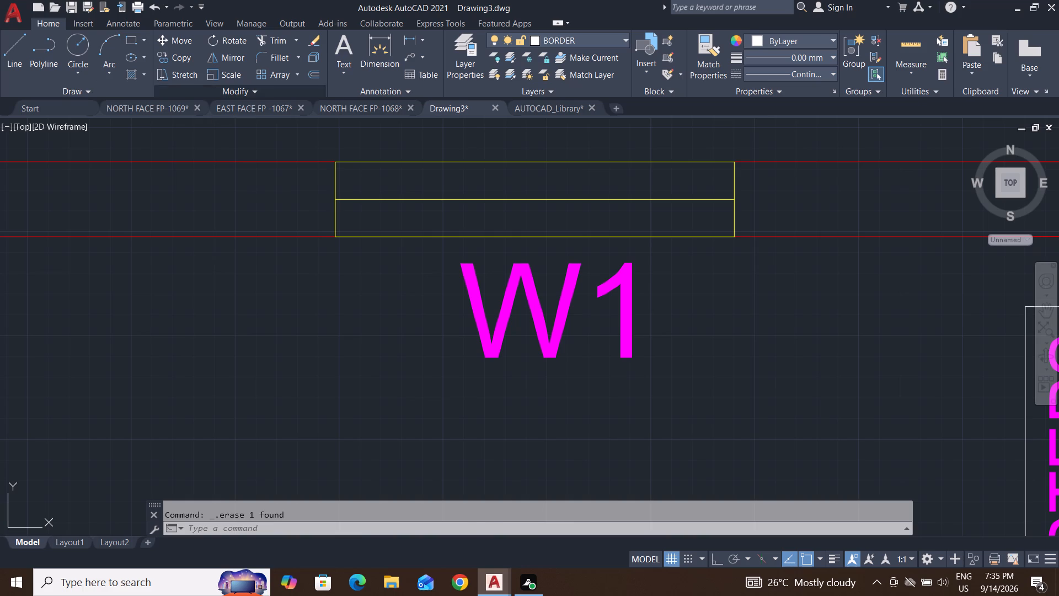
left_click(659, 247)
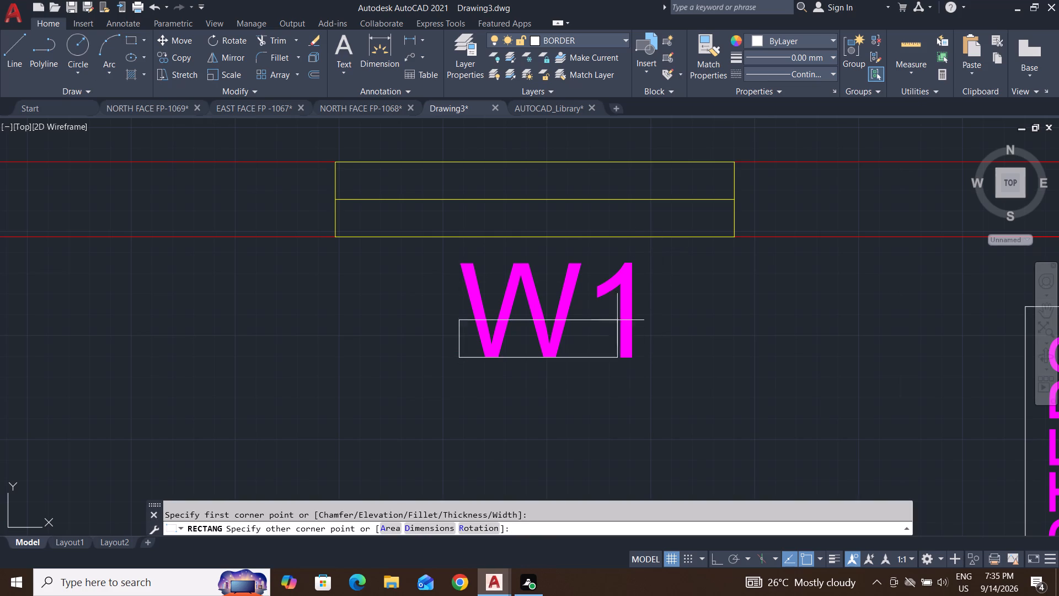
left_click(662, 250)
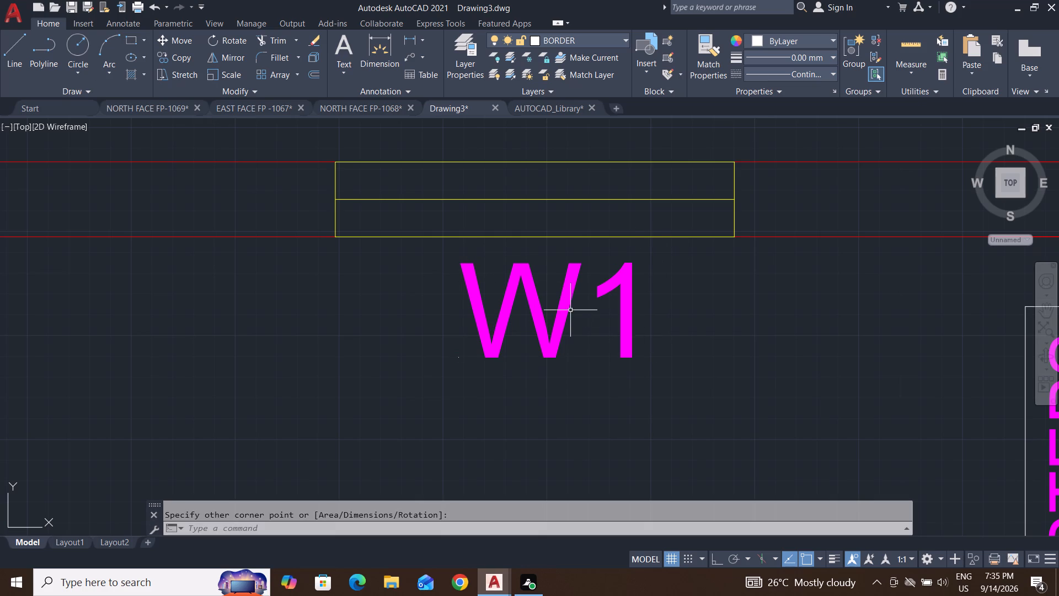
left_click(135, 44)
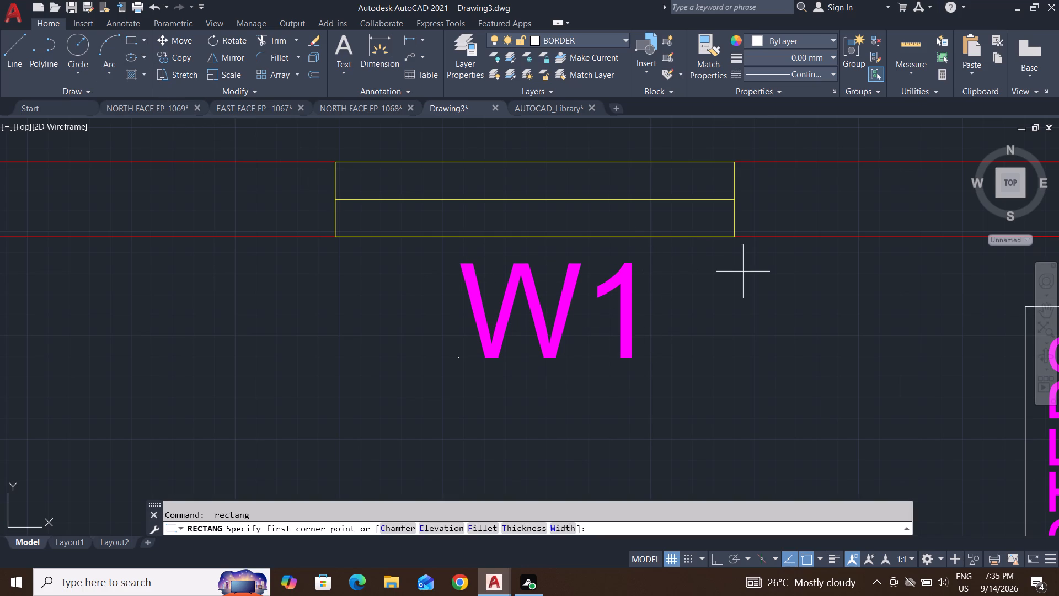
left_click(667, 249)
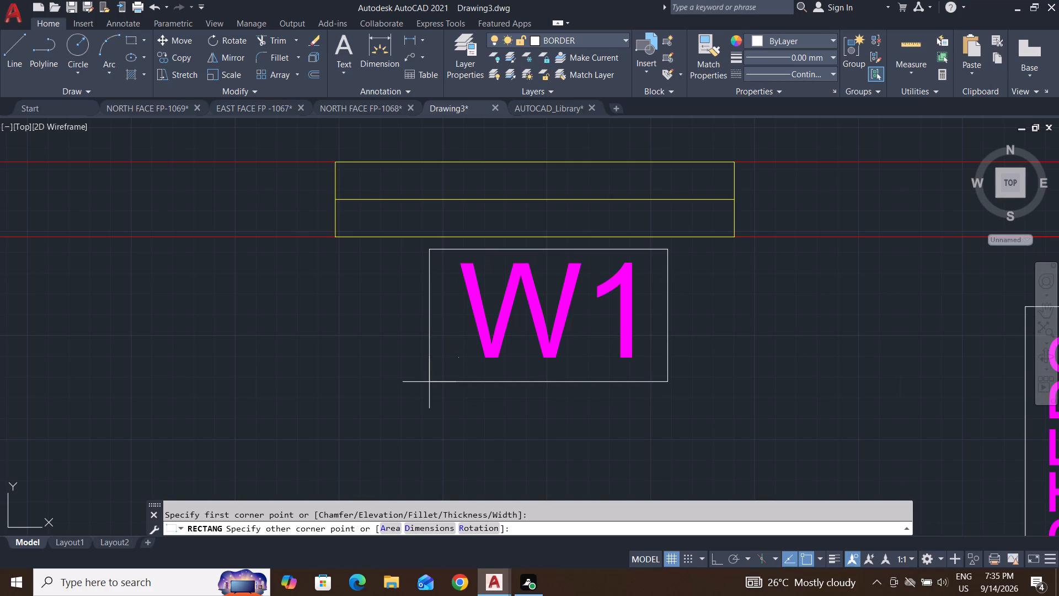
left_click(438, 373)
Draw a rectangular frame around the horizontal STEPS label below the side steps next to the blue corner column.
scroll(438, 373, "down", 4)
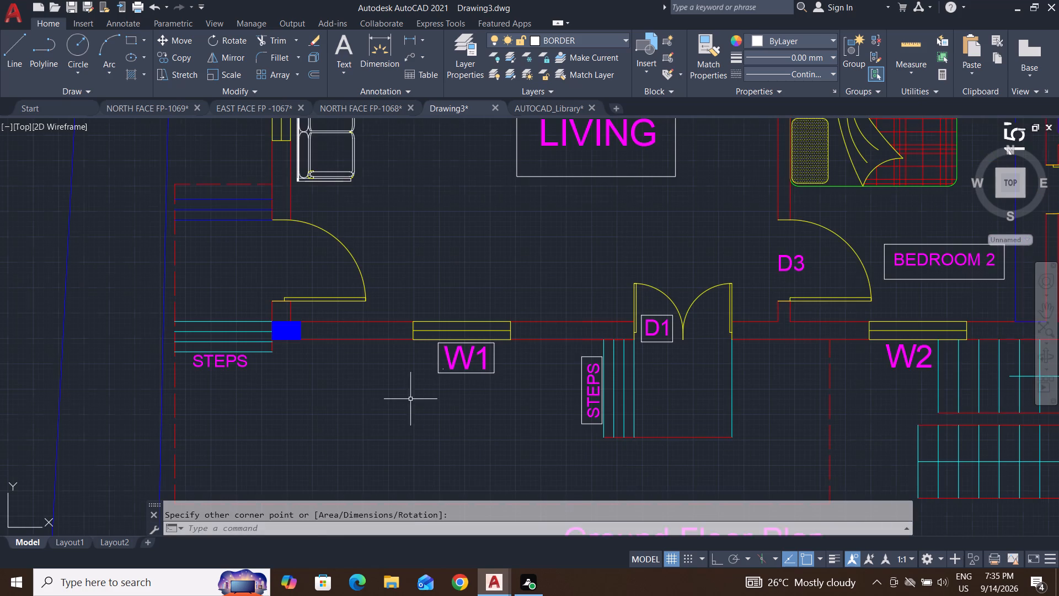
scroll(357, 423, "down", 1)
scroll(268, 401, "up", 3)
middle_click_drag(266, 400, 478, 382)
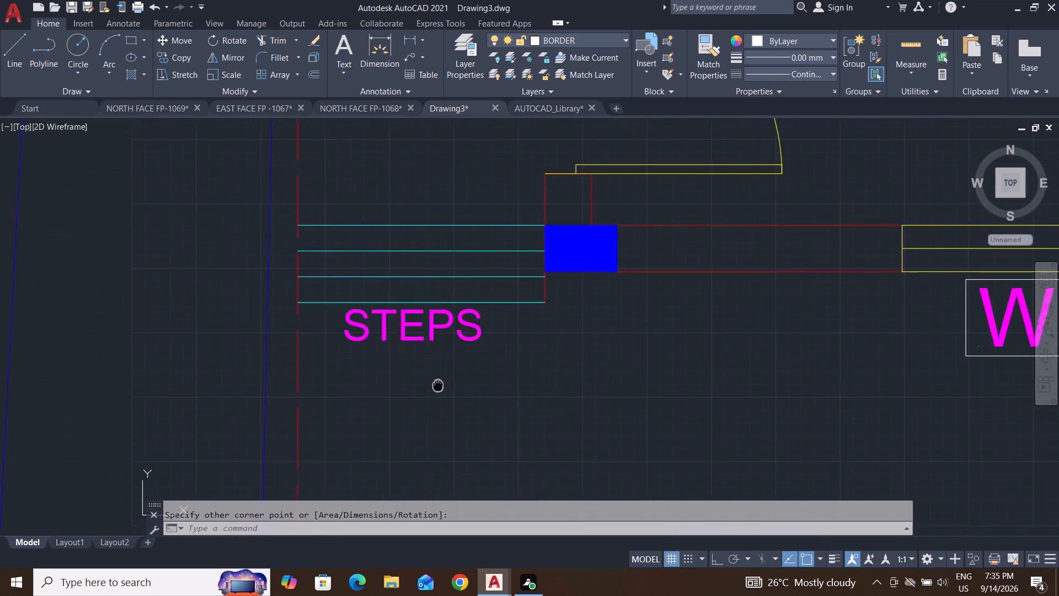
middle_click_drag(478, 382, 550, 369)
scroll(576, 310, "up", 3)
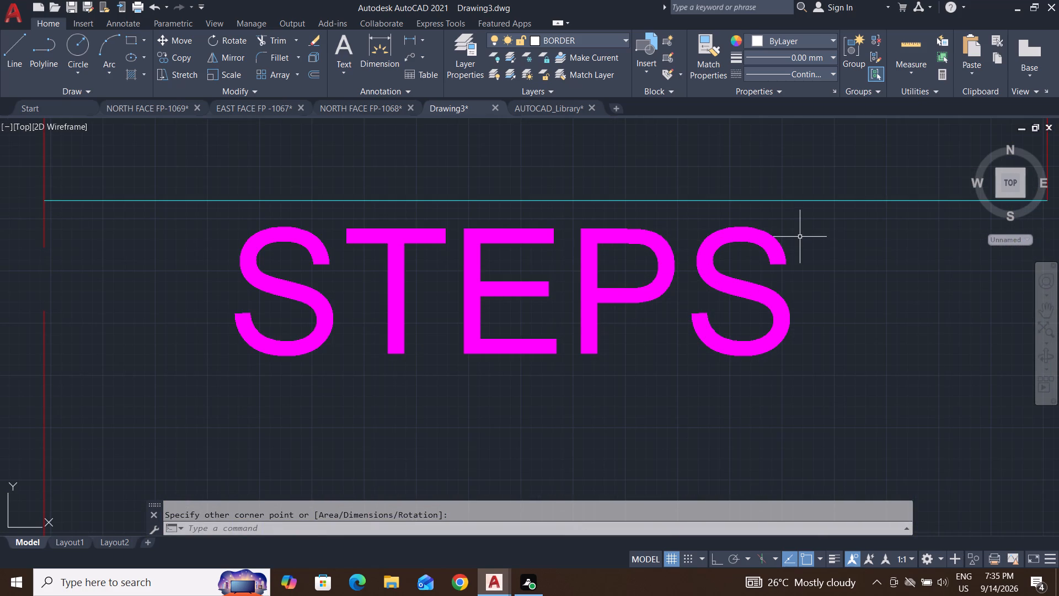
key("space")
left_click(816, 213)
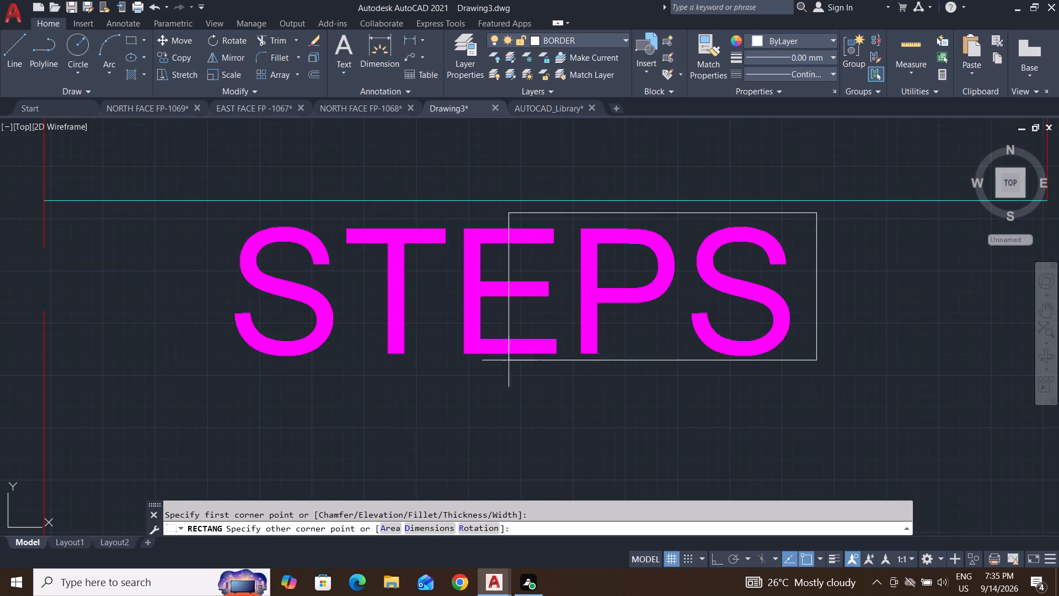
left_click(216, 384)
Draw a rectangular frame around the vertical W7 label outside the living room's side window.
scroll(542, 460, "down", 5)
middle_click_drag(601, 247, 606, 370)
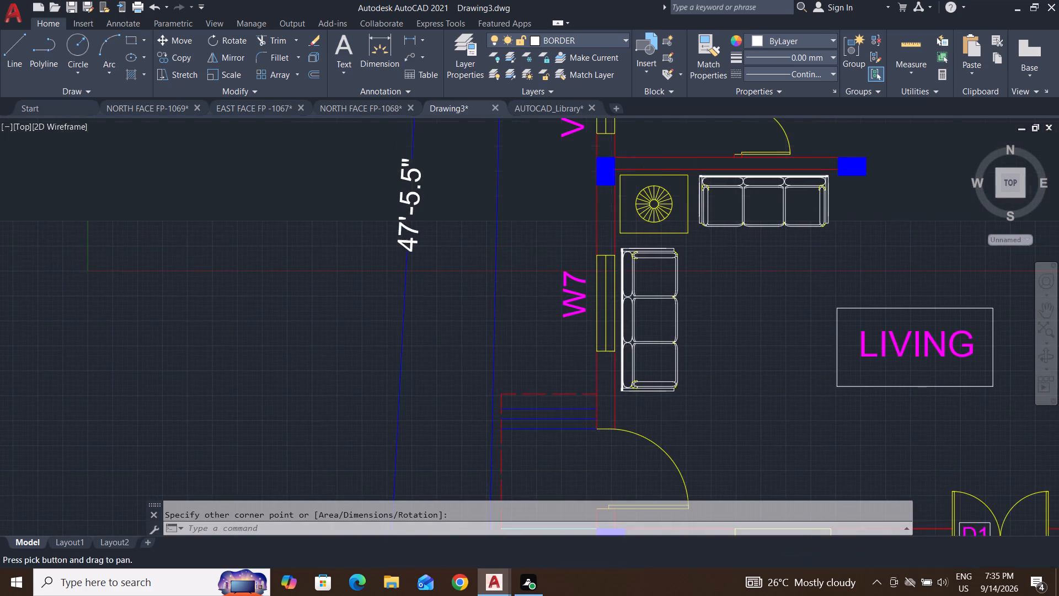
scroll(590, 302, "up", 3)
key("space")
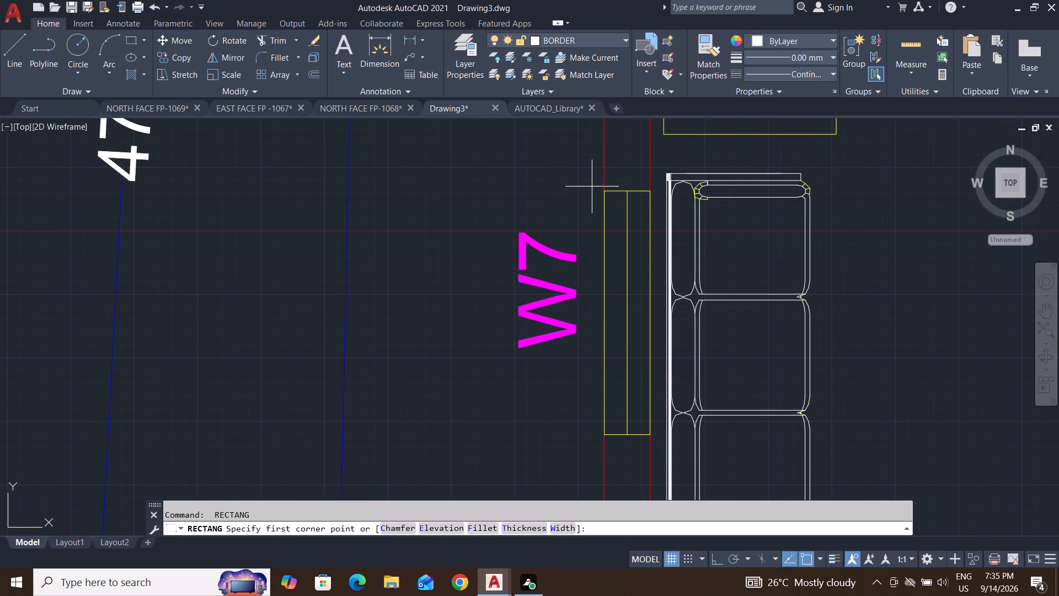
left_click(591, 205)
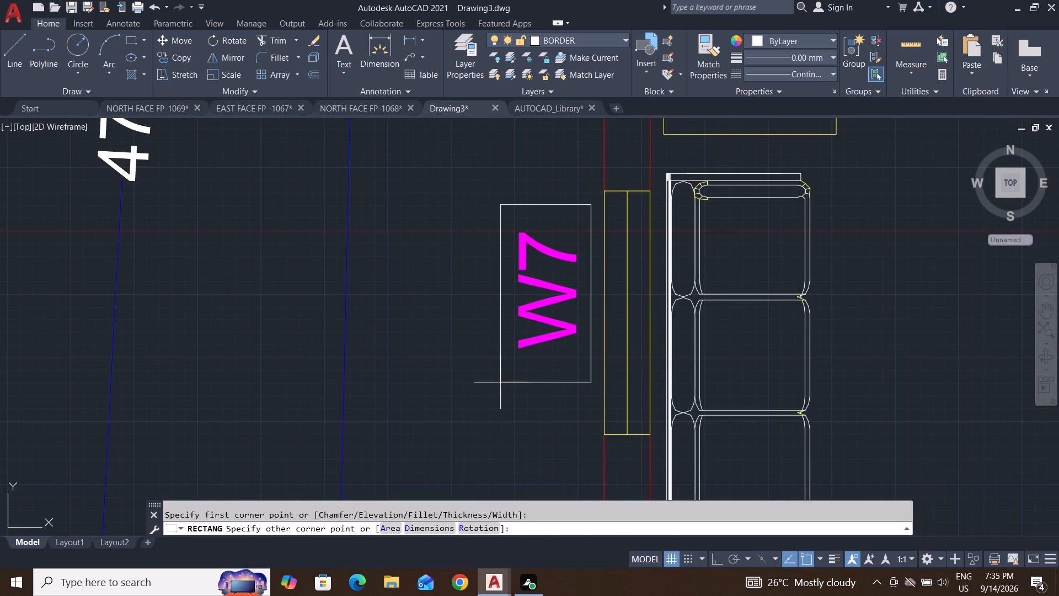
left_click(501, 376)
Draw a rectangular frame around the vertical VW1 label outside the PUJA room window.
scroll(515, 478, "down", 4)
scroll(531, 371, "up", 3)
middle_click_drag(522, 402, 597, 342)
key("space")
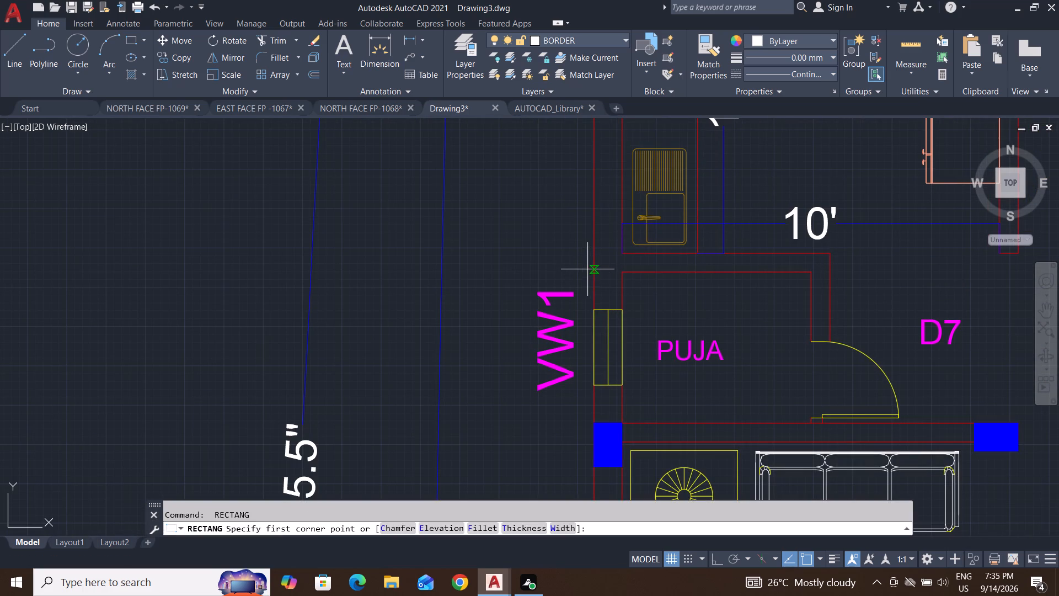
scroll(584, 274, "up", 3)
middle_click_drag(584, 274, 631, 175)
left_click(628, 158)
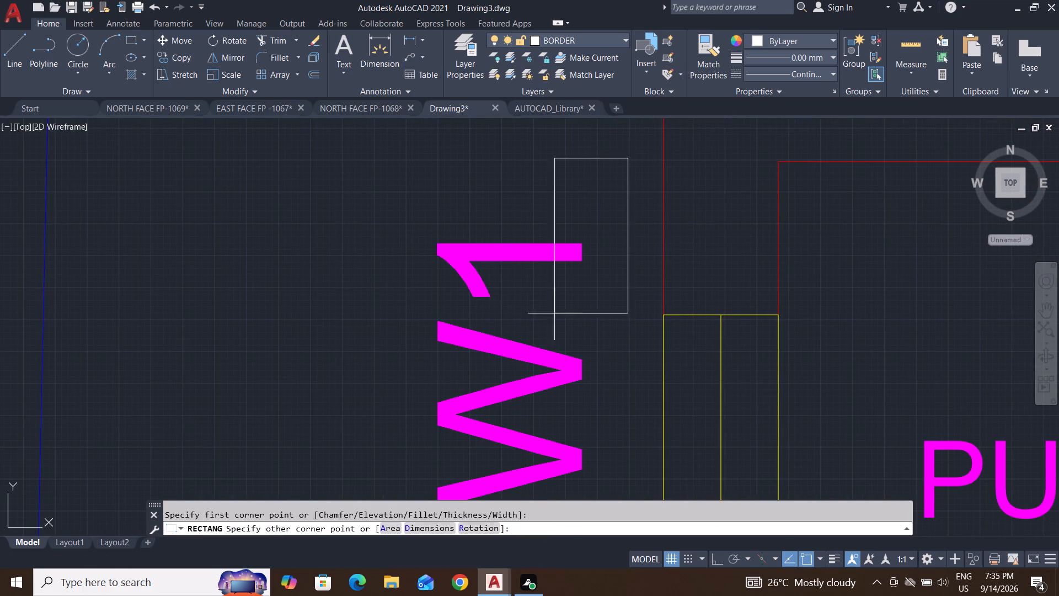
scroll(487, 424, "down", 2)
middle_click(517, 356)
middle_click_drag(489, 453, 541, 241)
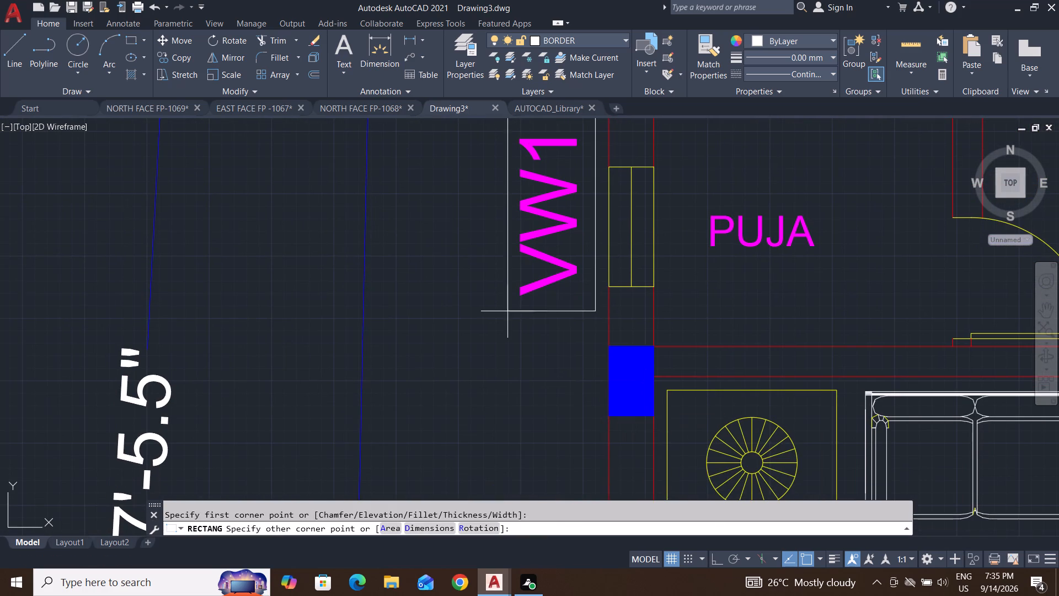
left_click(498, 322)
Draw a rectangular frame around the vertical VW2 label outside the KITCHEN side window.
scroll(462, 430, "down", 4)
middle_click_drag(488, 278, 503, 350)
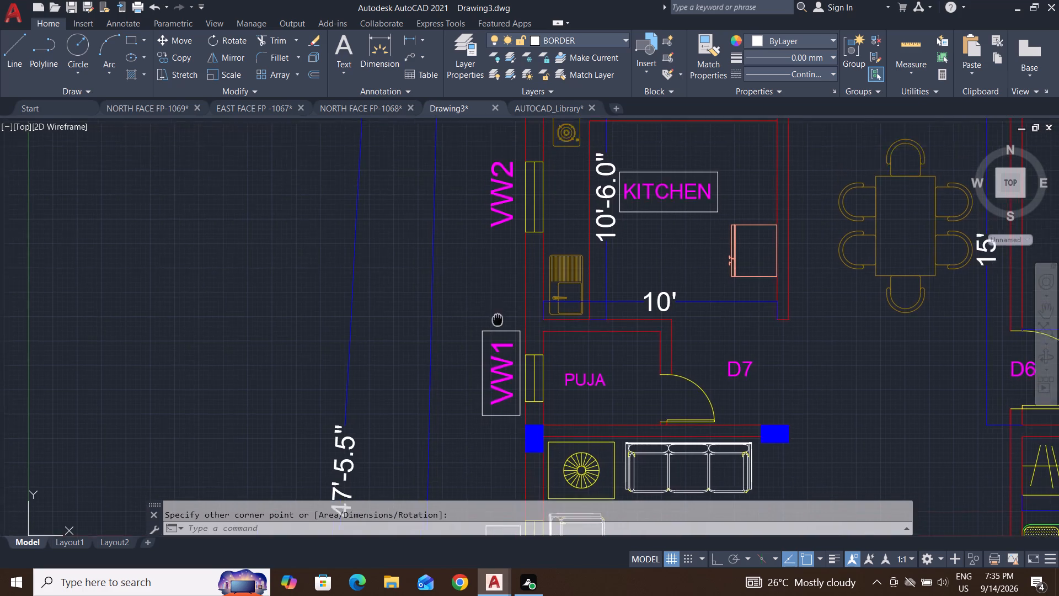
middle_click_drag(503, 350, 510, 374)
key("space")
scroll(533, 209, "up", 2)
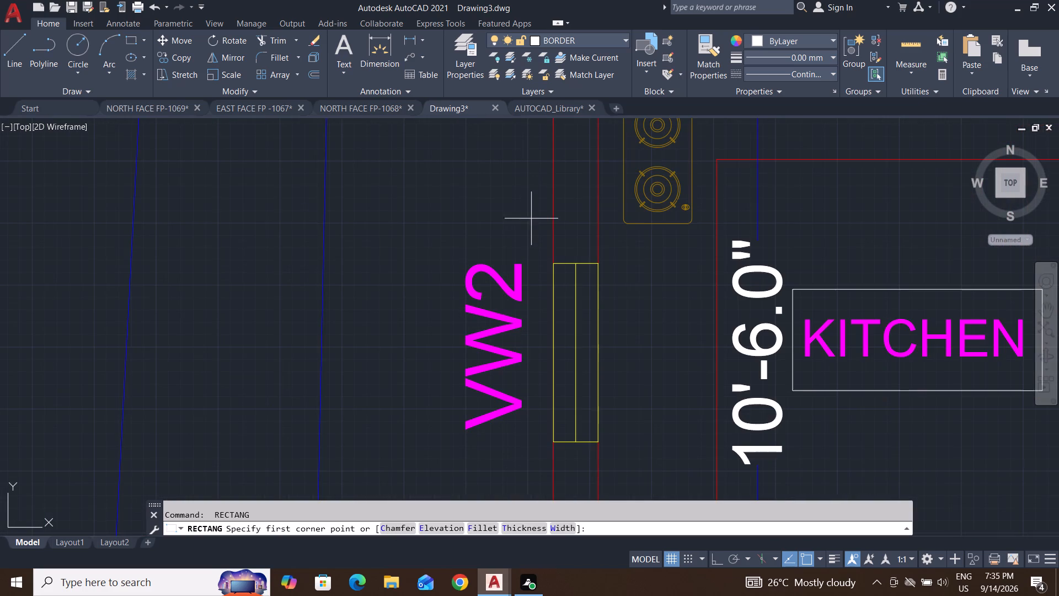
left_click(534, 229)
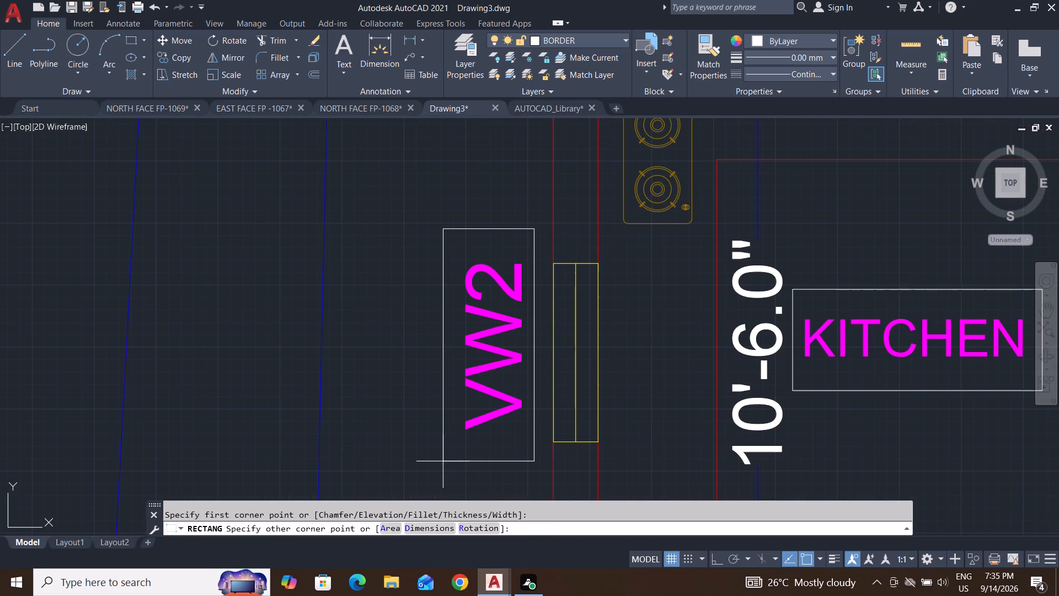
left_click(443, 461)
Draw a rectangular frame around the W6 label above the KITCHEN window on the rear wall.
scroll(443, 461, "down", 4)
middle_click_drag(500, 402, 523, 356)
scroll(523, 344, "up", 3)
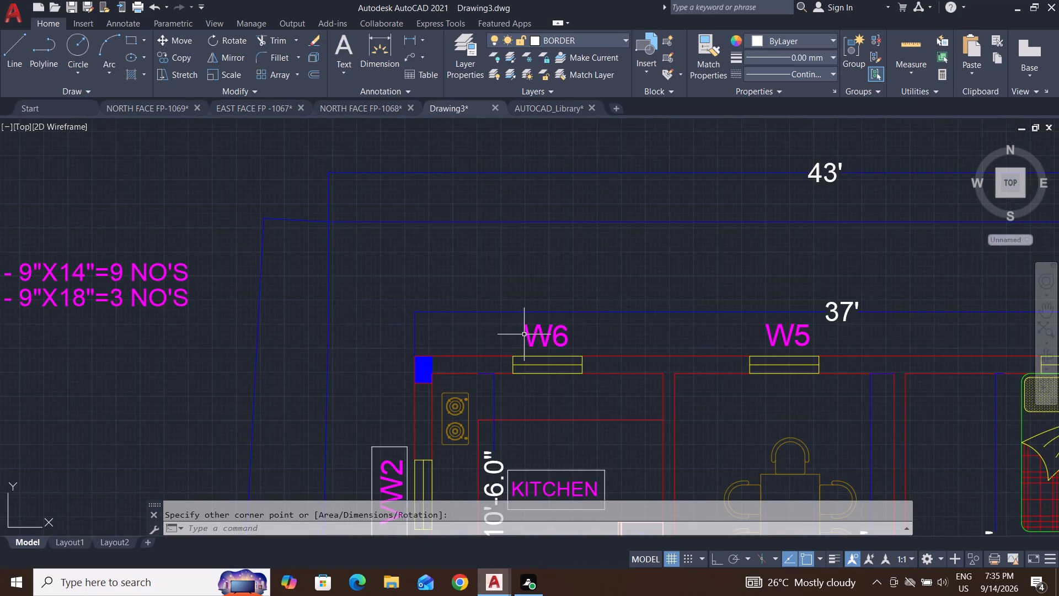
scroll(528, 339, "up", 3)
key("space")
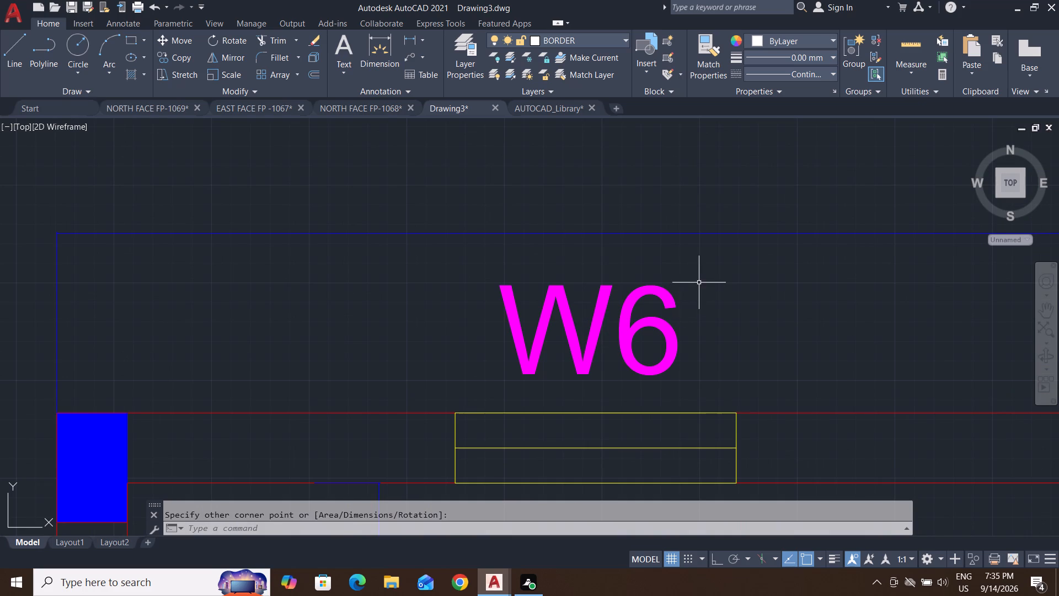
left_click(705, 267)
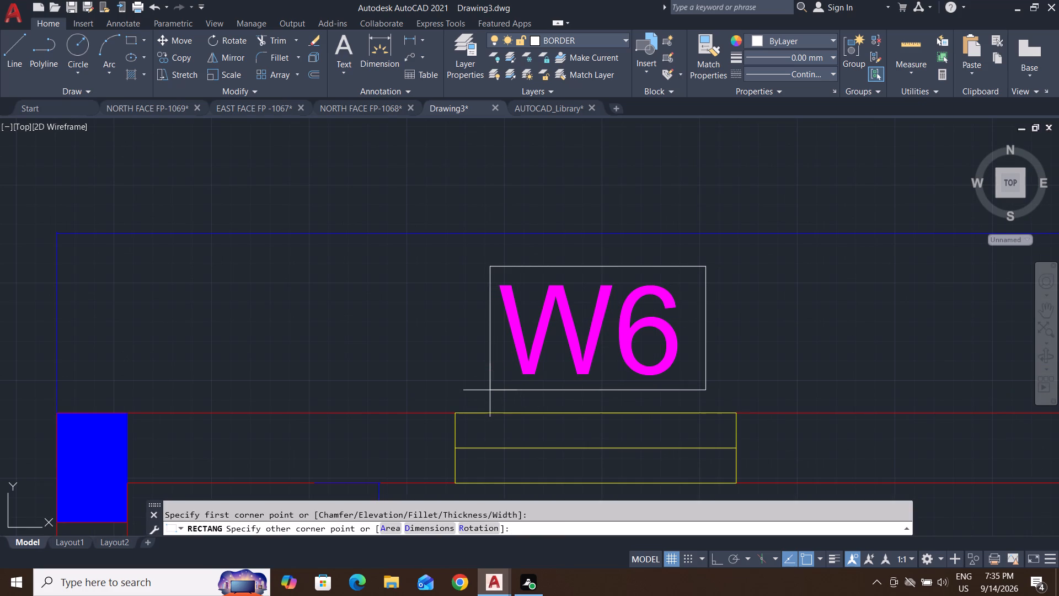
left_click(479, 401)
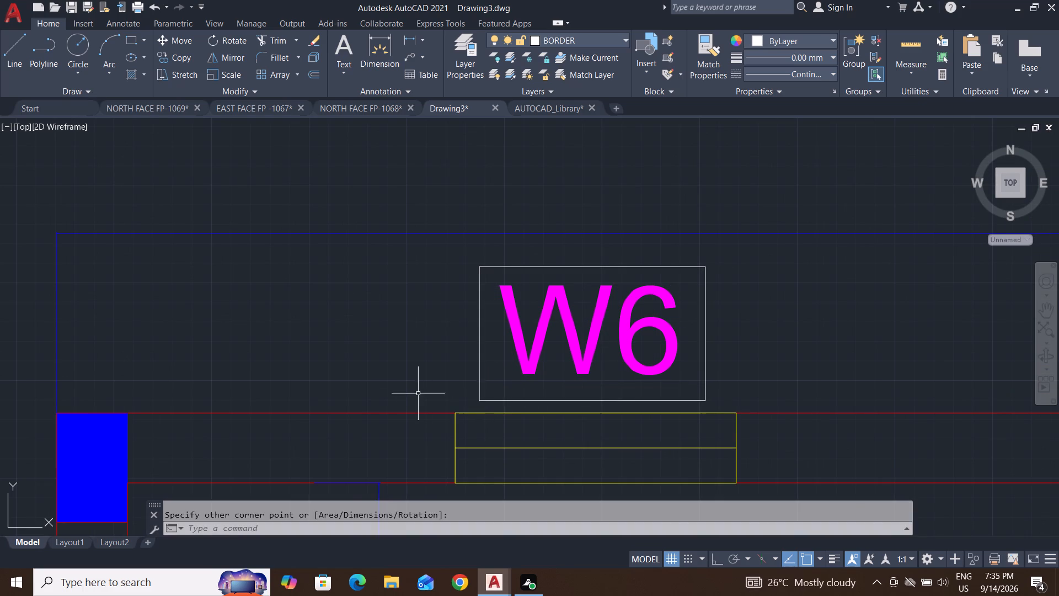
Draw a rectangular frame around the W5 label above the dining area's window on the rear wall.
scroll(402, 384, "down", 4)
scroll(596, 371, "up", 3)
middle_click_drag(586, 406, 581, 340)
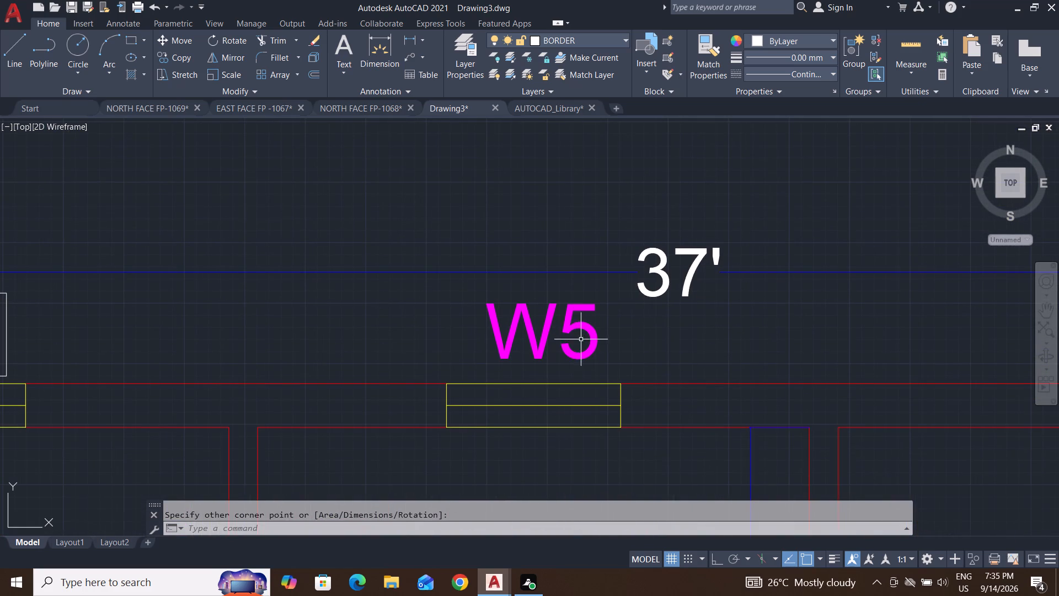
key("space")
left_click(619, 290)
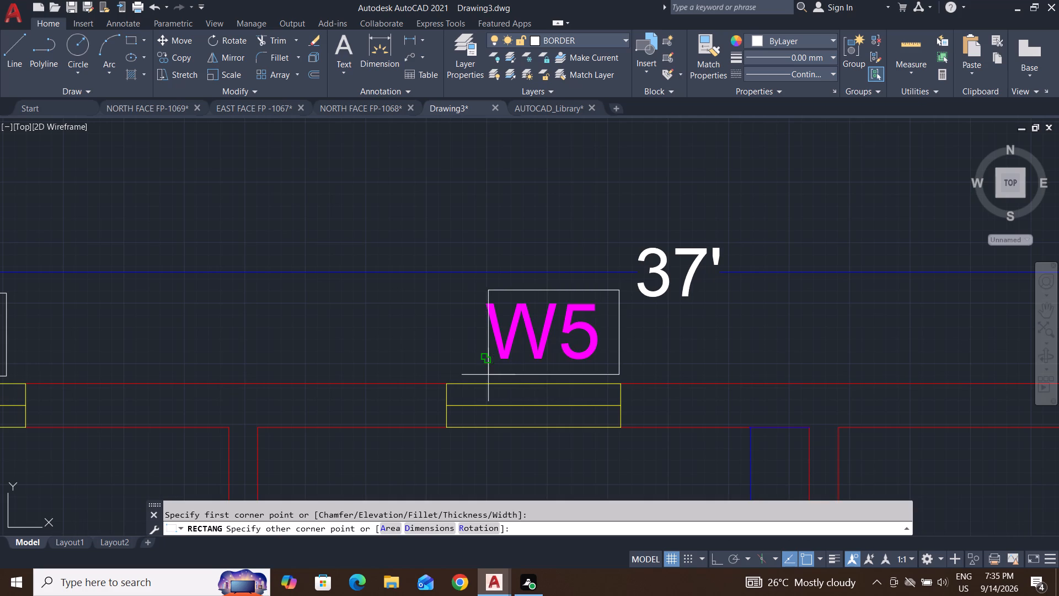
left_click(475, 370)
Draw a rectangular frame around the W4 label above the BEDROOM 1 window on the rear wall.
scroll(488, 415, "down", 3)
middle_click_drag(631, 419, 631, 425)
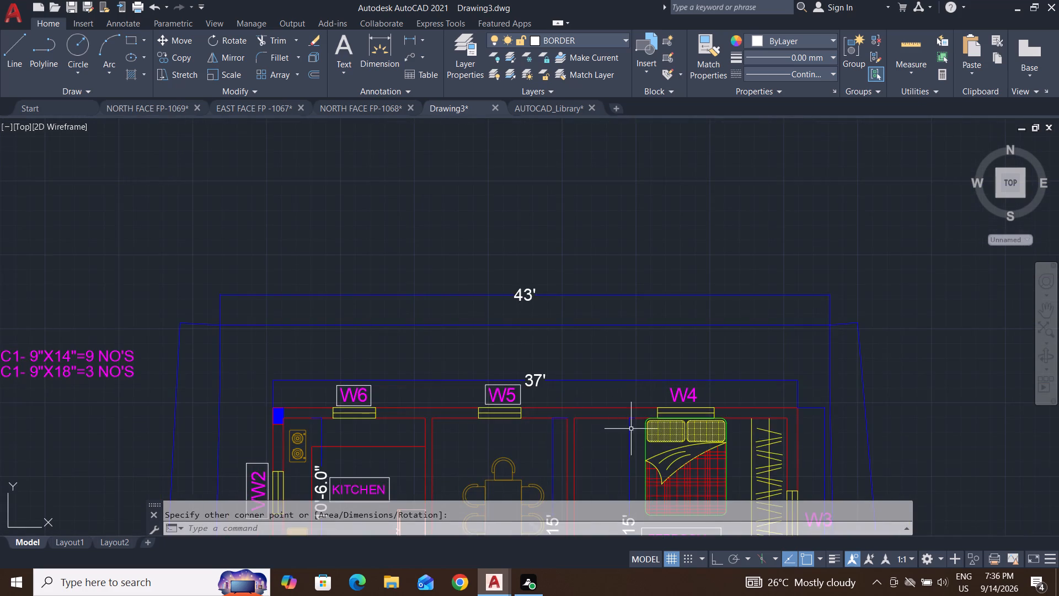
middle_click_drag(631, 425, 501, 346)
scroll(551, 322, "up", 3)
key("space")
key("space")
key("space")
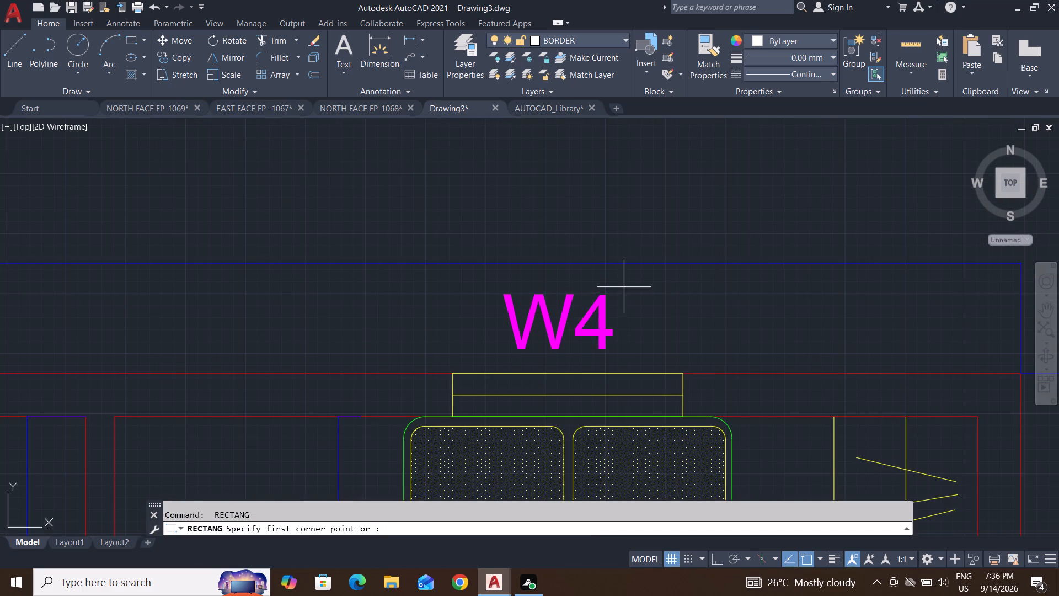
left_click(637, 284)
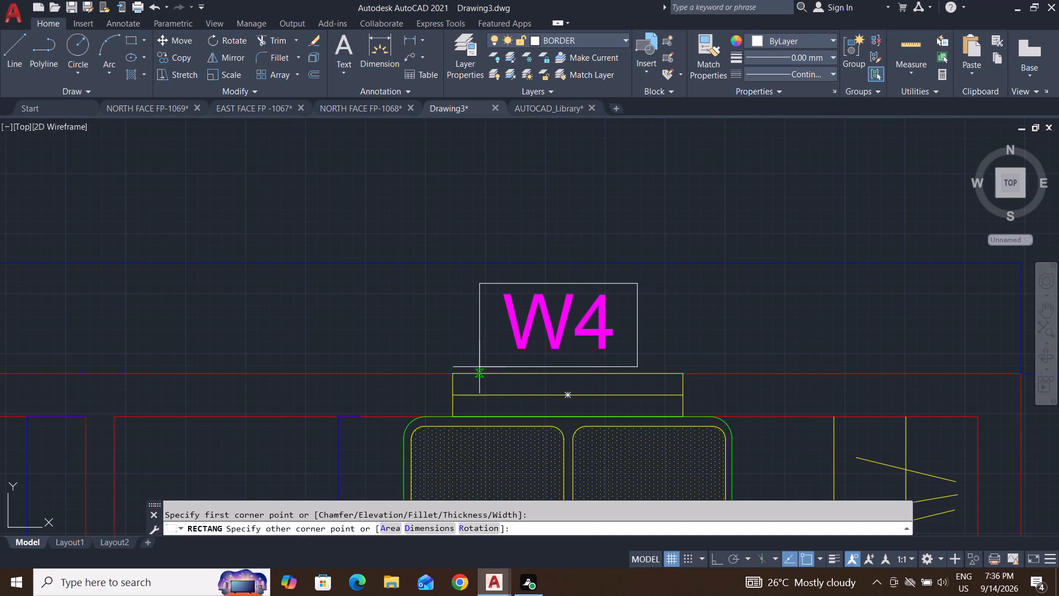
left_click(486, 360)
Draw a rectangular frame around the W3 label outside the BEDROOM 1 side window.
scroll(461, 369, "down", 3)
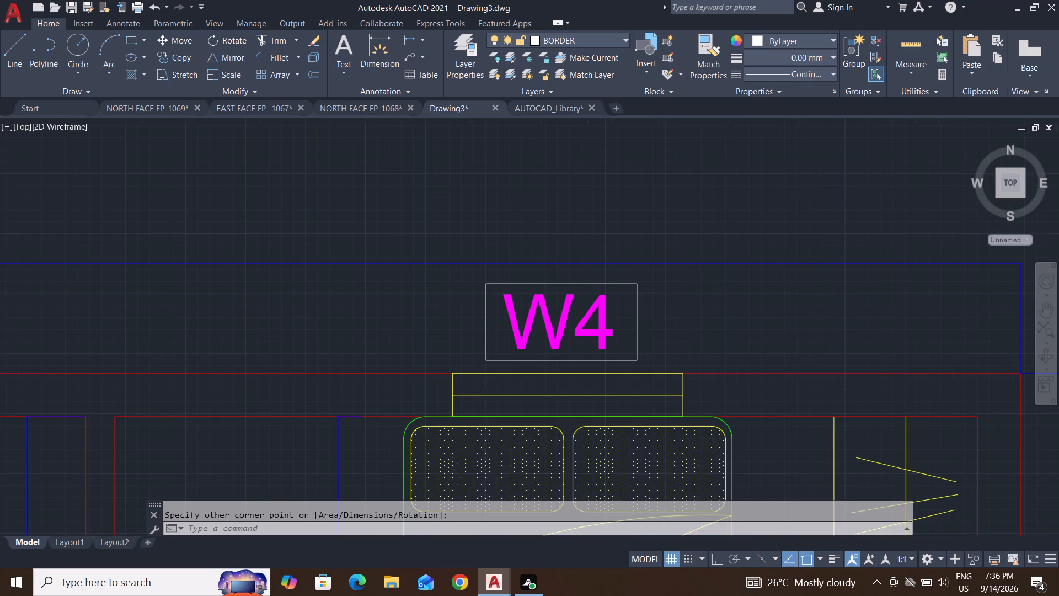
scroll(461, 369, "down", 2)
middle_click_drag(547, 430, 583, 329)
scroll(594, 347, "up", 3)
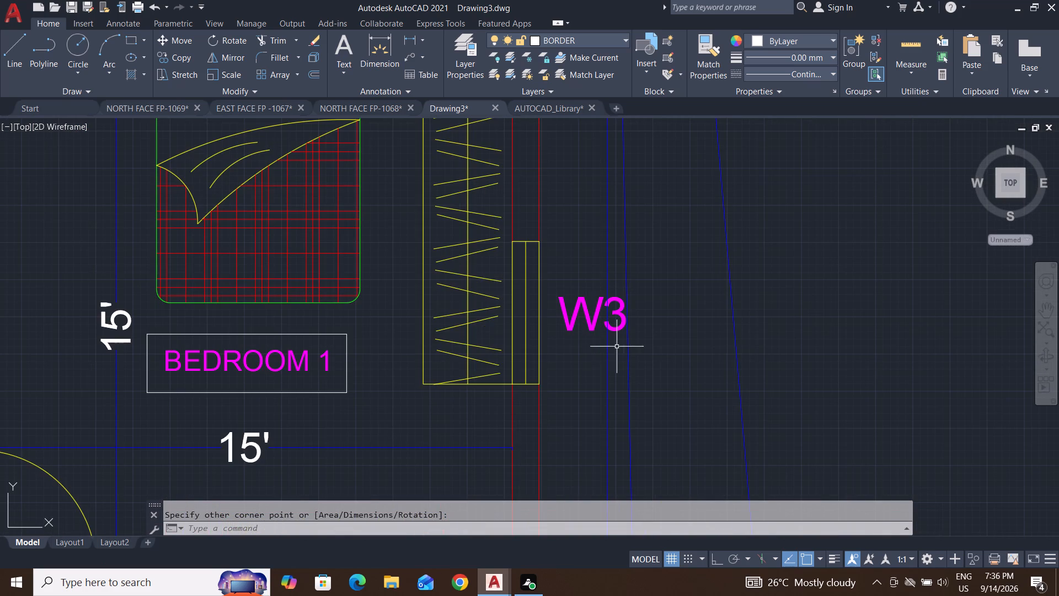
key("space")
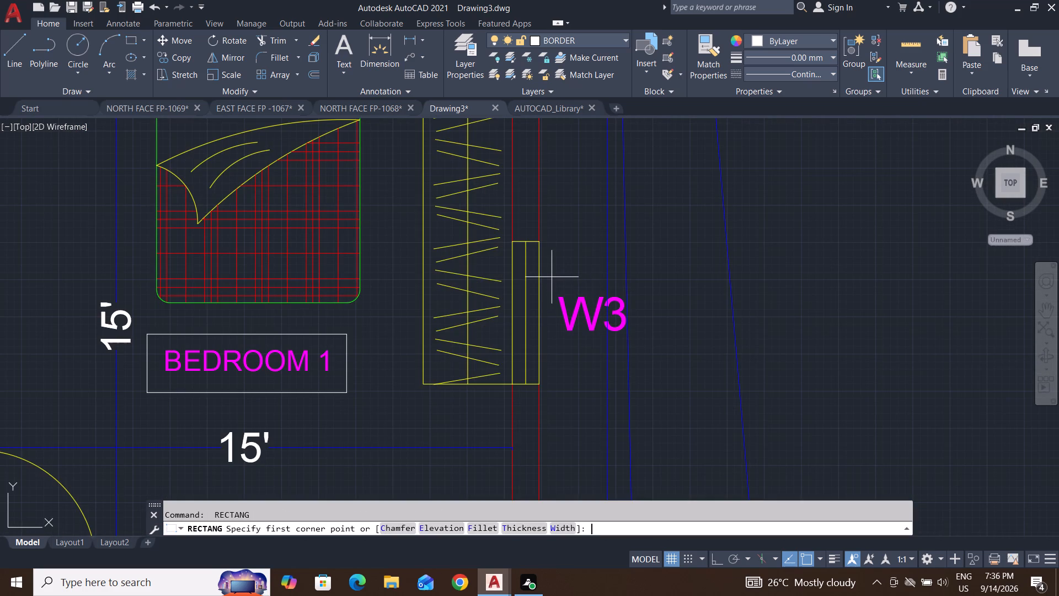
scroll(553, 278, "up", 4)
middle_click_drag(550, 296, 523, 191)
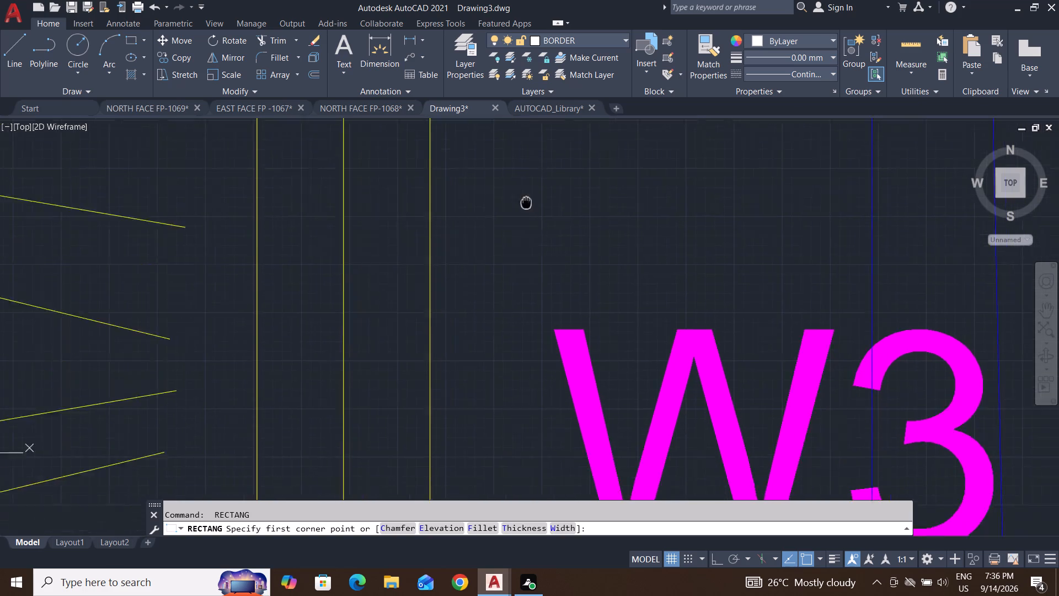
middle_click_drag(523, 191, 520, 180)
left_click(463, 201)
scroll(464, 249, "down", 4)
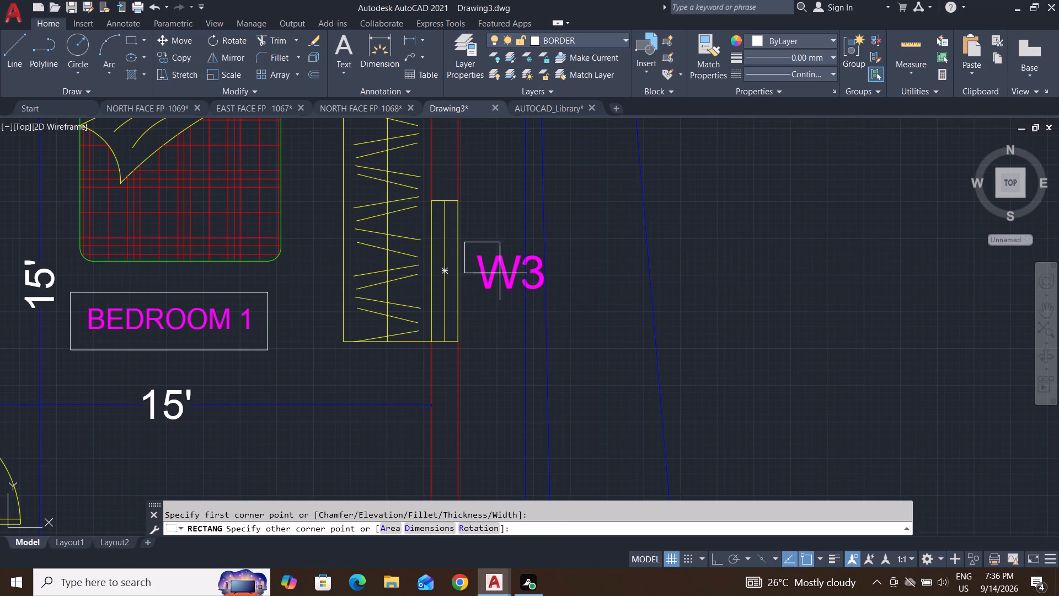
left_click(552, 304)
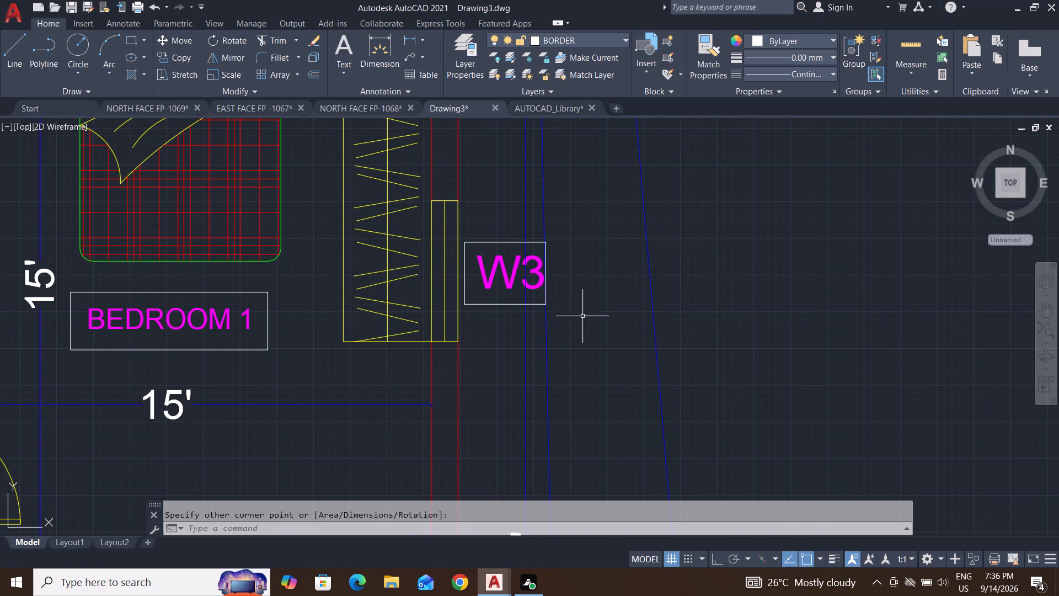
Draw a rectangular frame around the vertical VW3 label outside the small 4' wide room beside BEDROOM 2.
scroll(617, 339, "down", 5)
middle_click_drag(616, 379, 619, 329)
scroll(605, 344, "up", 4)
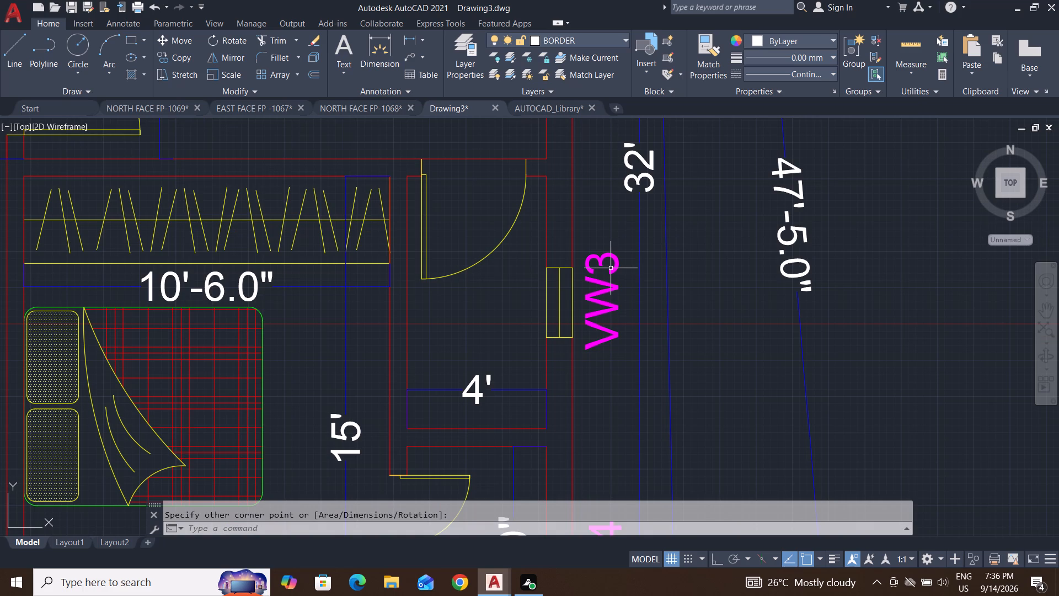
key("space")
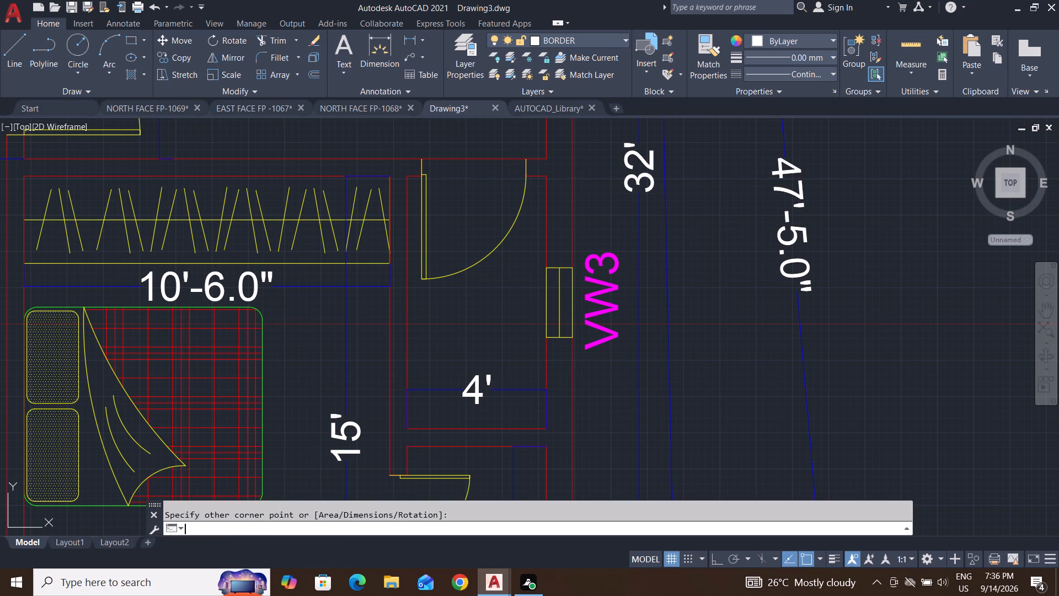
left_click(632, 238)
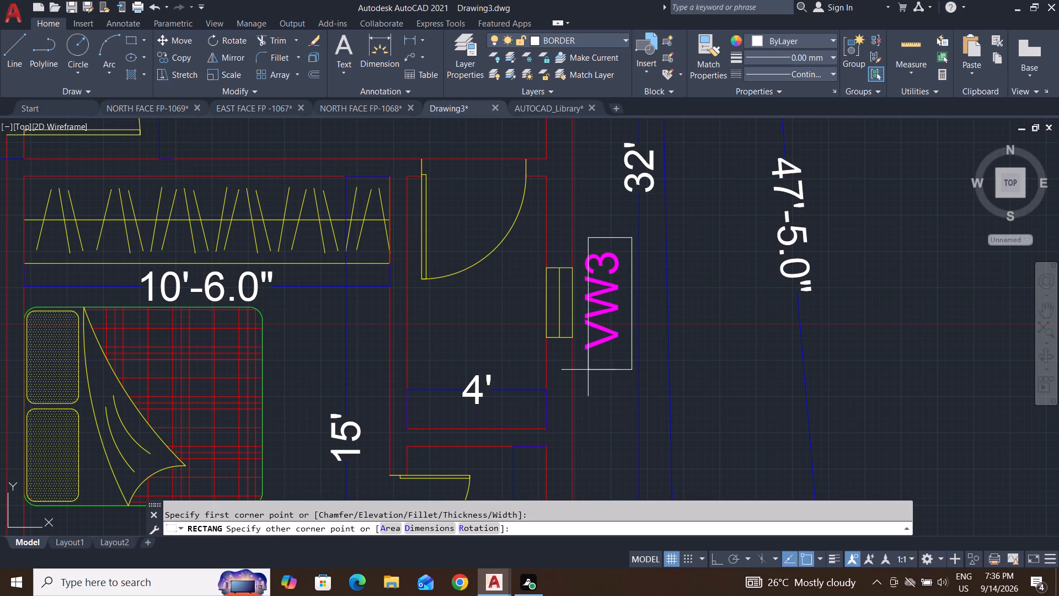
left_click(579, 368)
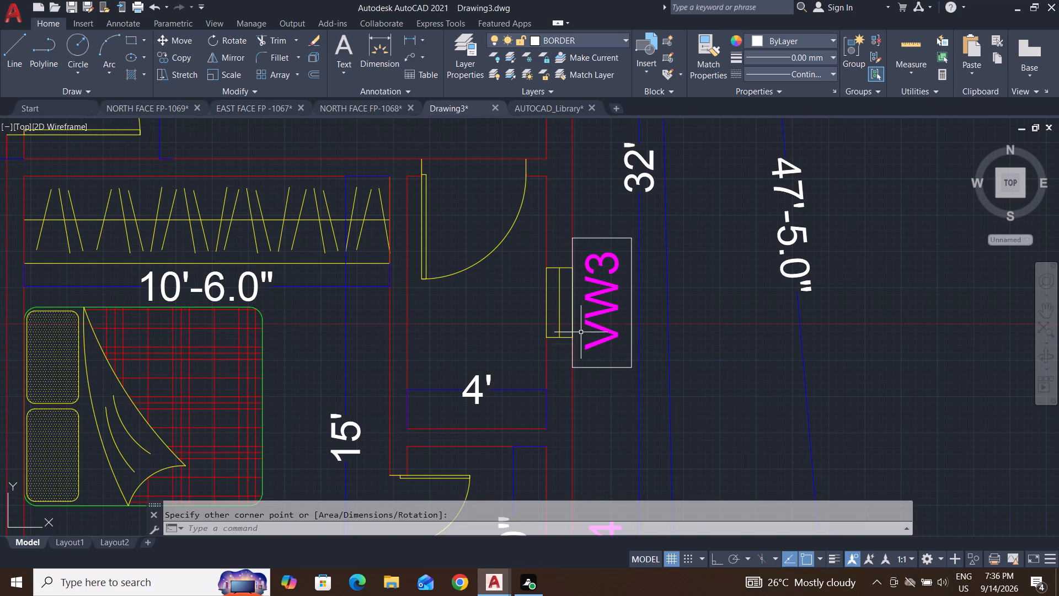
key("Escape")
key("Escape")
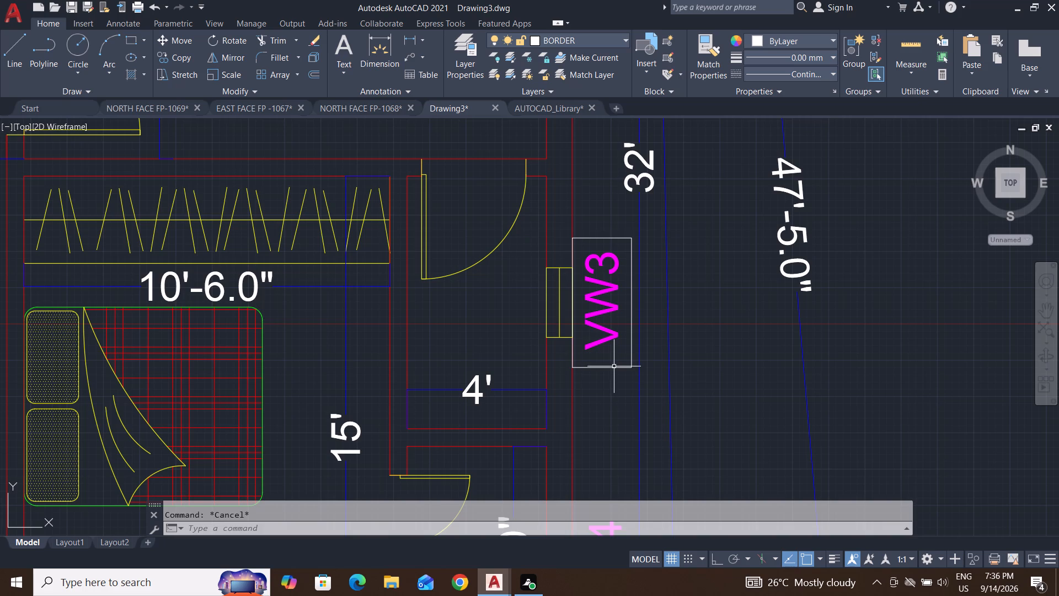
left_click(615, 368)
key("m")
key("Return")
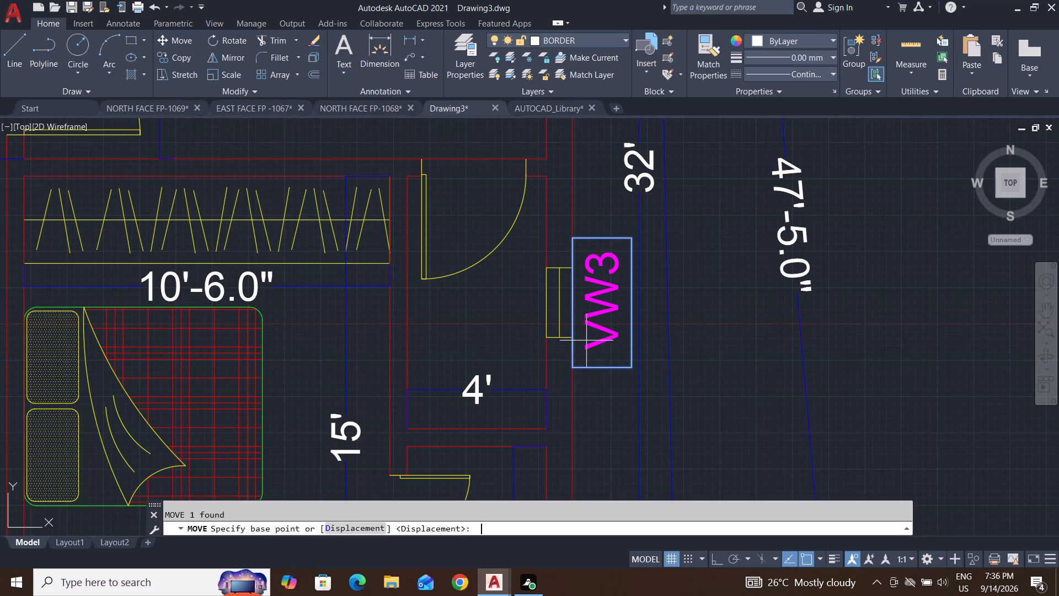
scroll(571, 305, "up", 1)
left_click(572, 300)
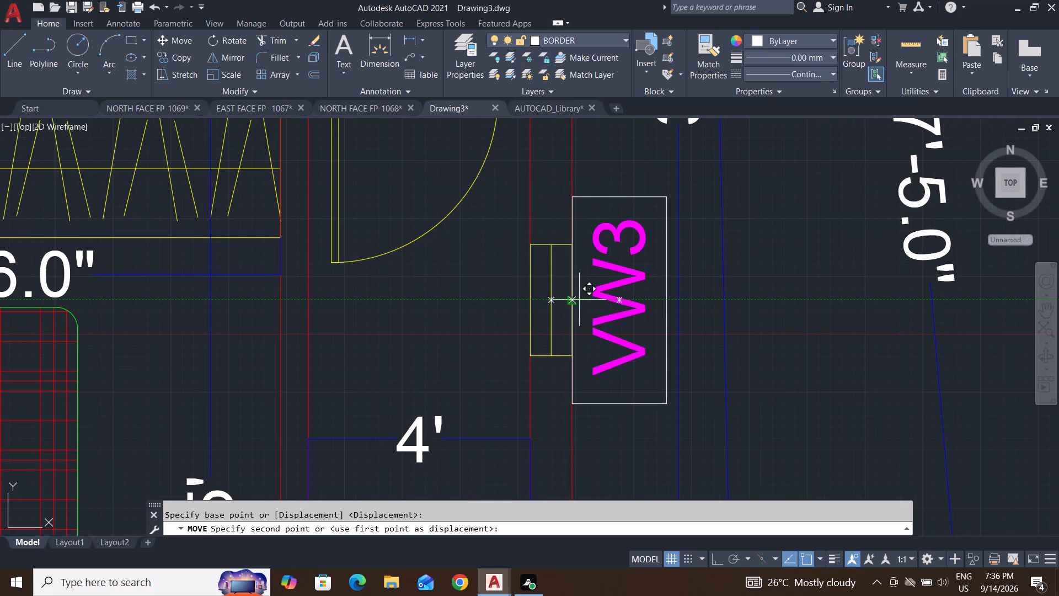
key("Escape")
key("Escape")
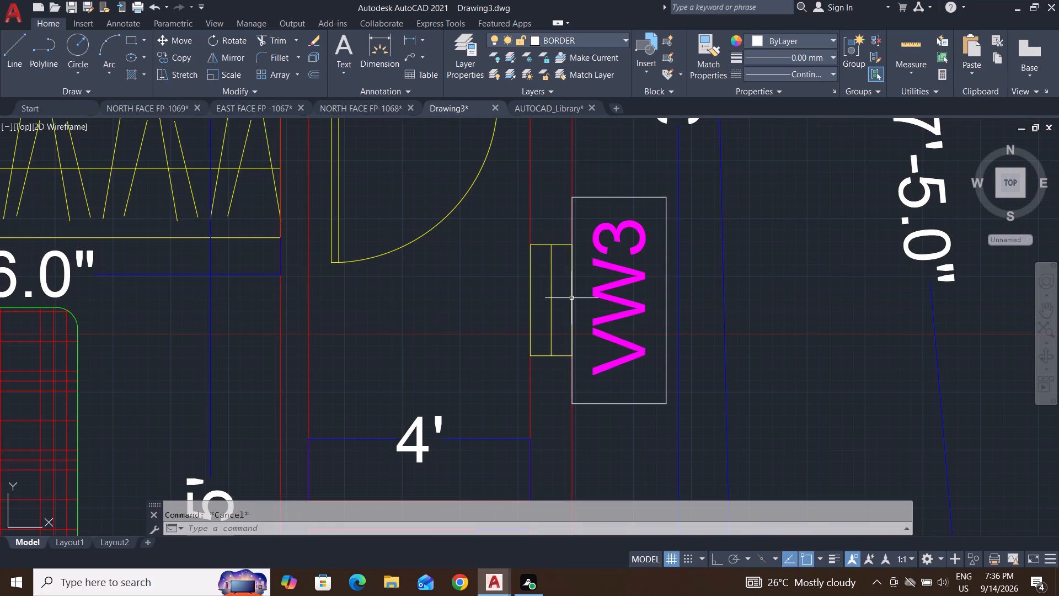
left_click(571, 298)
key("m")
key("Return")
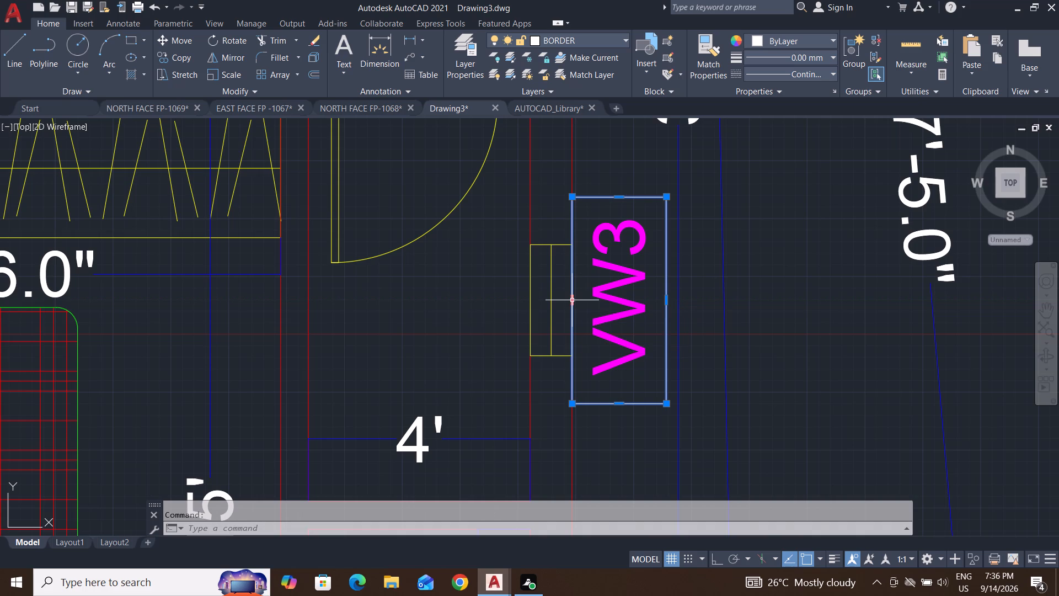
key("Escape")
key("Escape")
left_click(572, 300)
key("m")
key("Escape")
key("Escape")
Move the rectangular frame around VW3 slightly outward so it stands clear of the exterior wall.
left_click(673, 288)
left_click(659, 315)
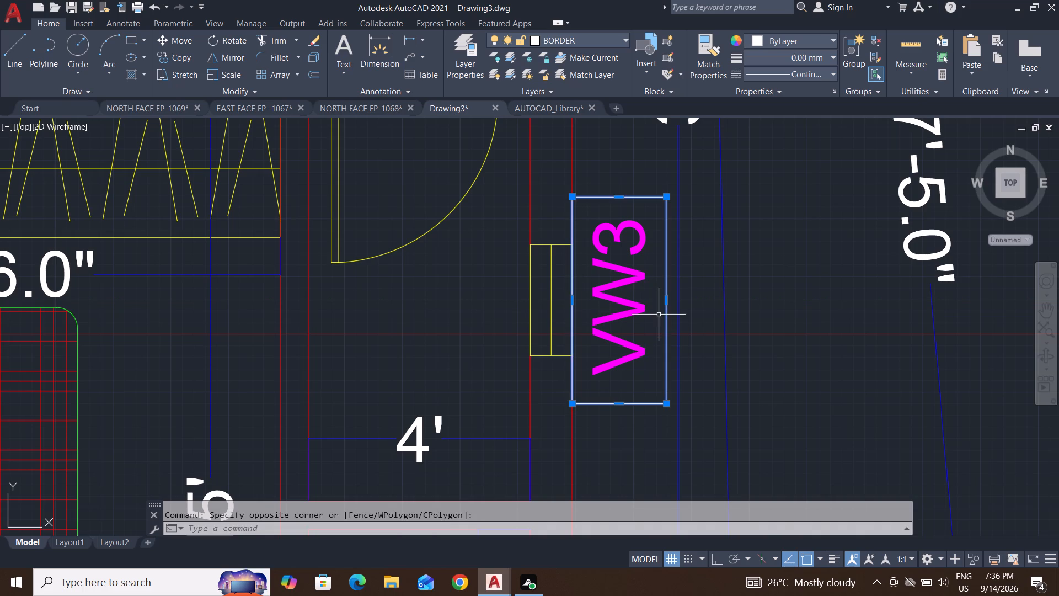
key("m")
key("Return")
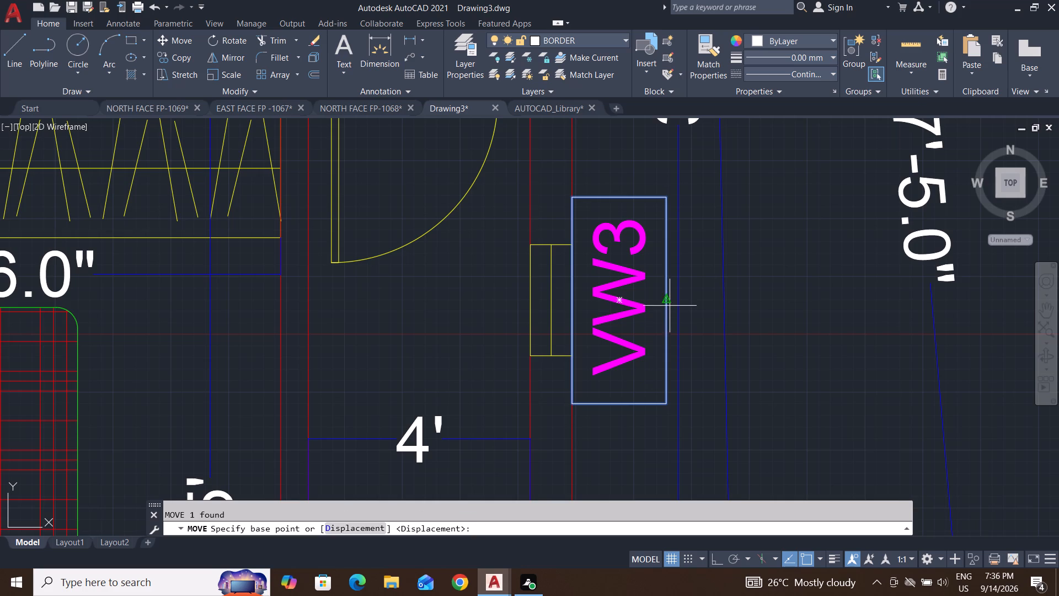
left_click(667, 299)
scroll(667, 299, "down", 1)
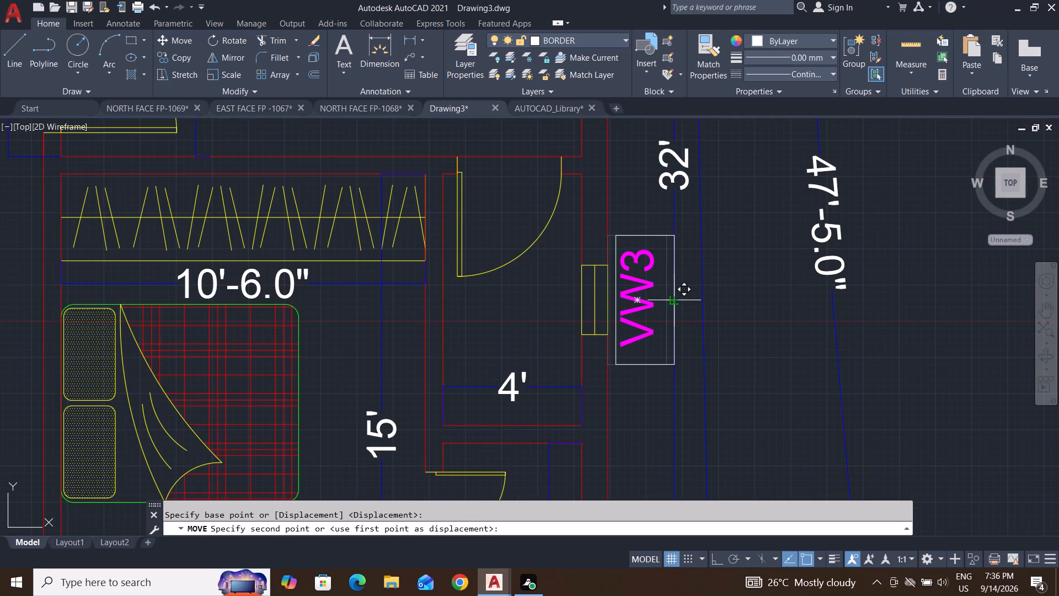
left_click(672, 301)
Move the VW3 text about 3" outward from the wall to centre it inside its frame.
scroll(635, 349, "down", 3)
middle_click_drag(642, 407, 661, 323)
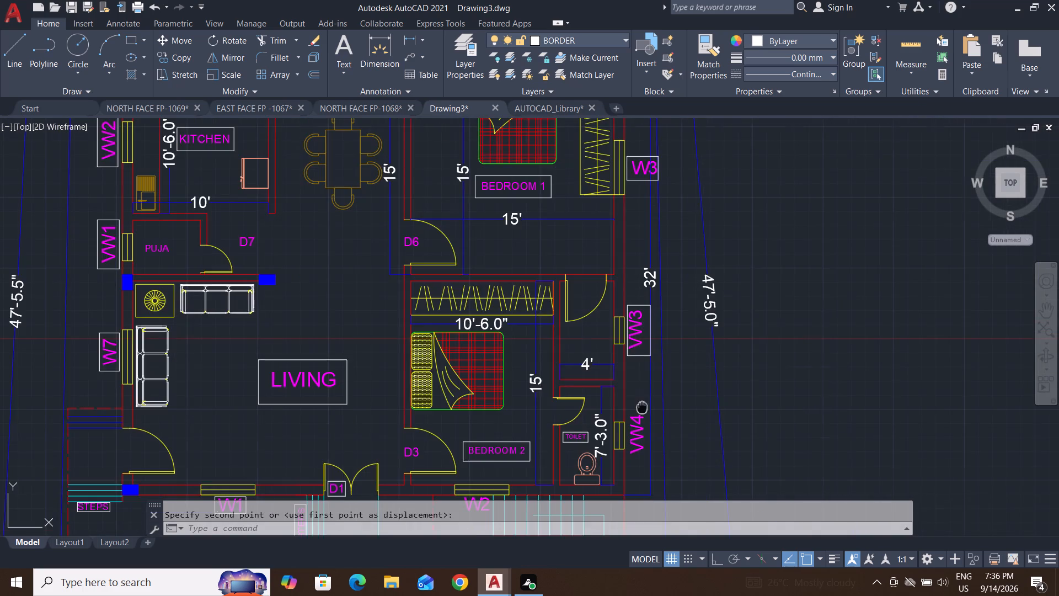
middle_click_drag(661, 323, 671, 275)
scroll(669, 212, "up", 1)
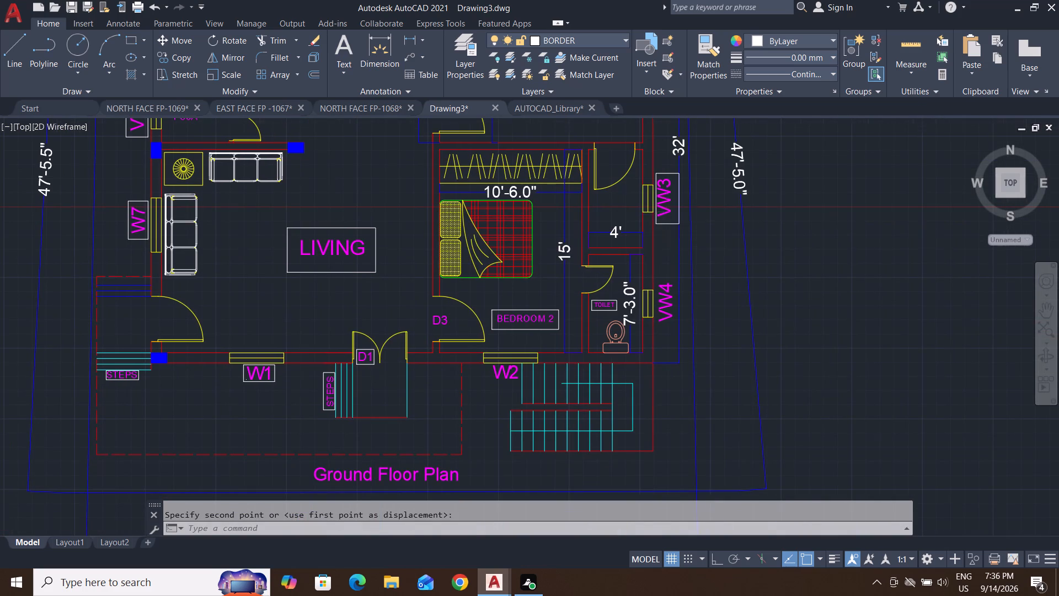
scroll(669, 212, "up", 1)
key("Escape")
key("Escape")
middle_click_drag(666, 178, 656, 244)
key("Escape")
key("Escape")
left_click(671, 183)
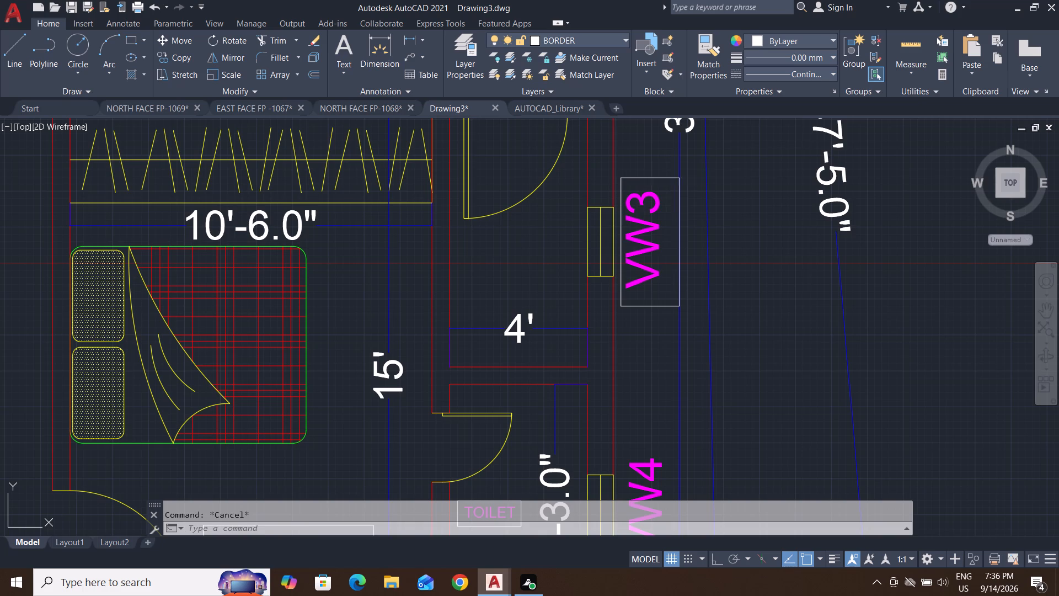
left_click(634, 288)
key("m")
key("Return")
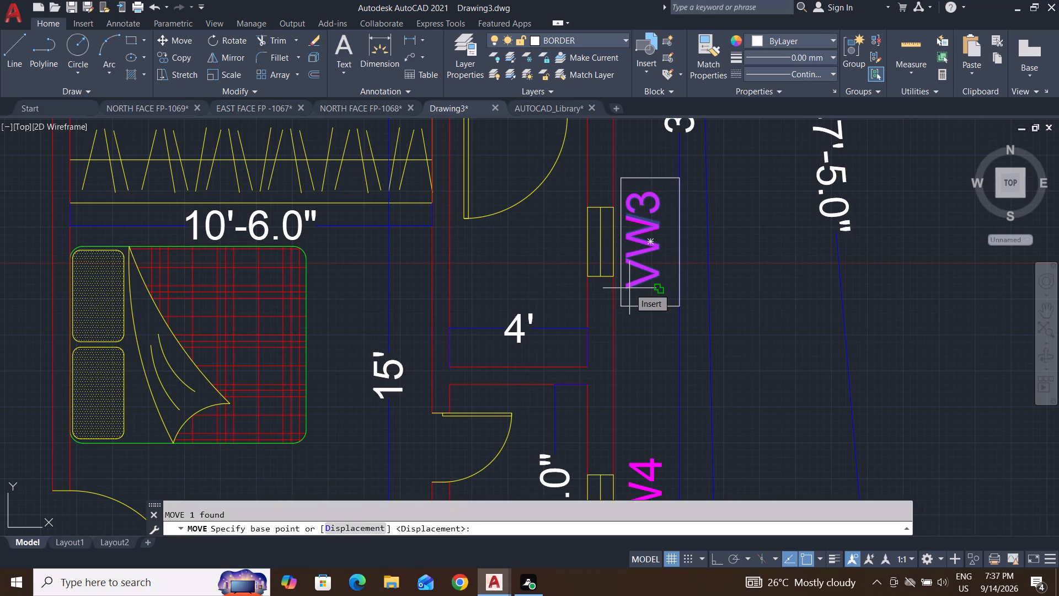
left_click(629, 288)
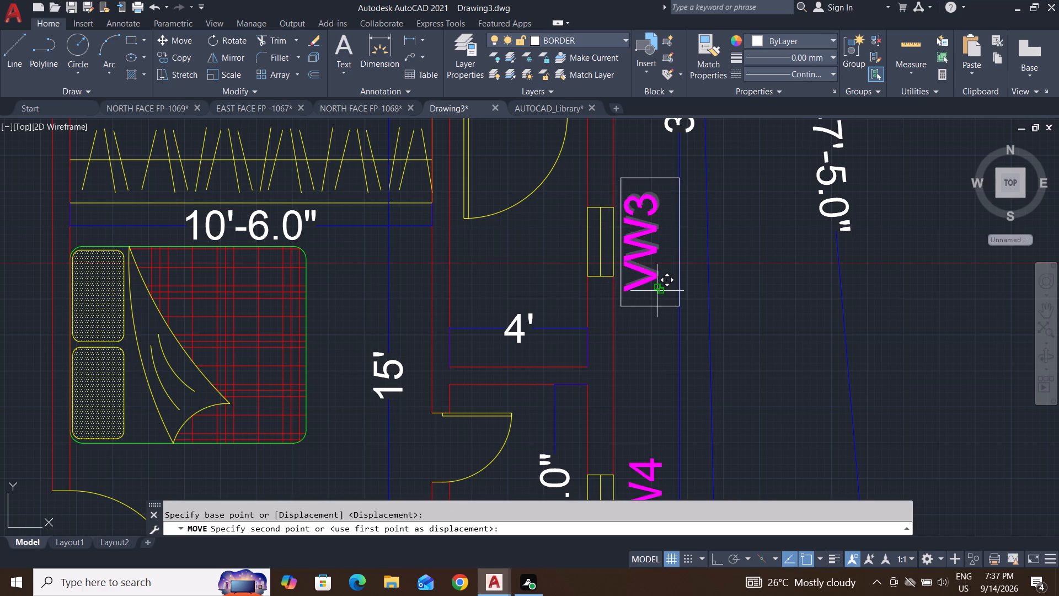
scroll(657, 291, "up", 2)
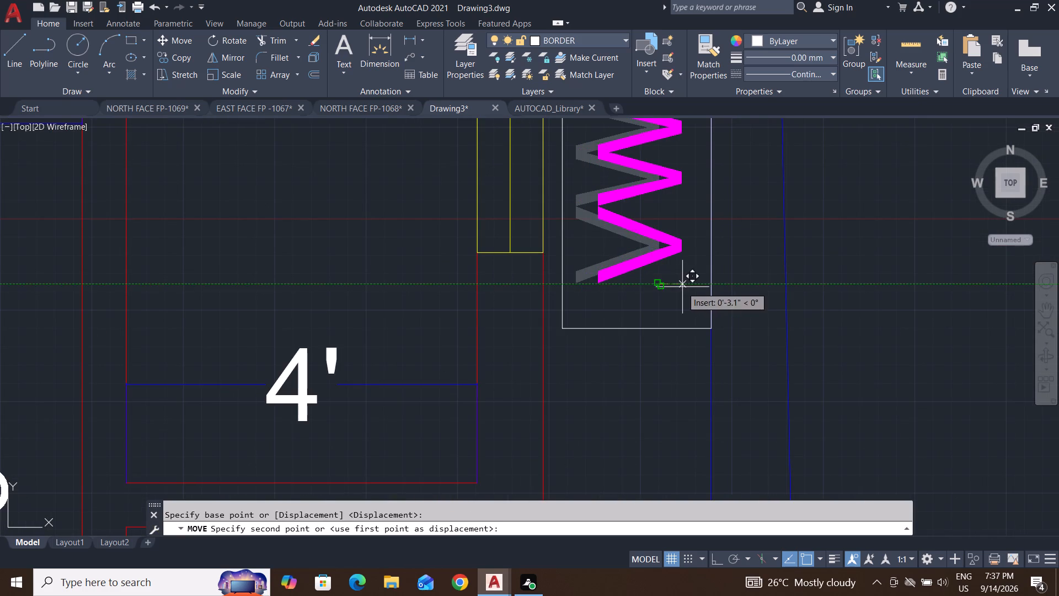
left_click(682, 287)
Copy the rectangular VW3 frame about 8' down along the exterior wall so that it surrounds the VW4 label.
scroll(643, 334, "down", 5)
middle_click_drag(656, 389, 672, 329)
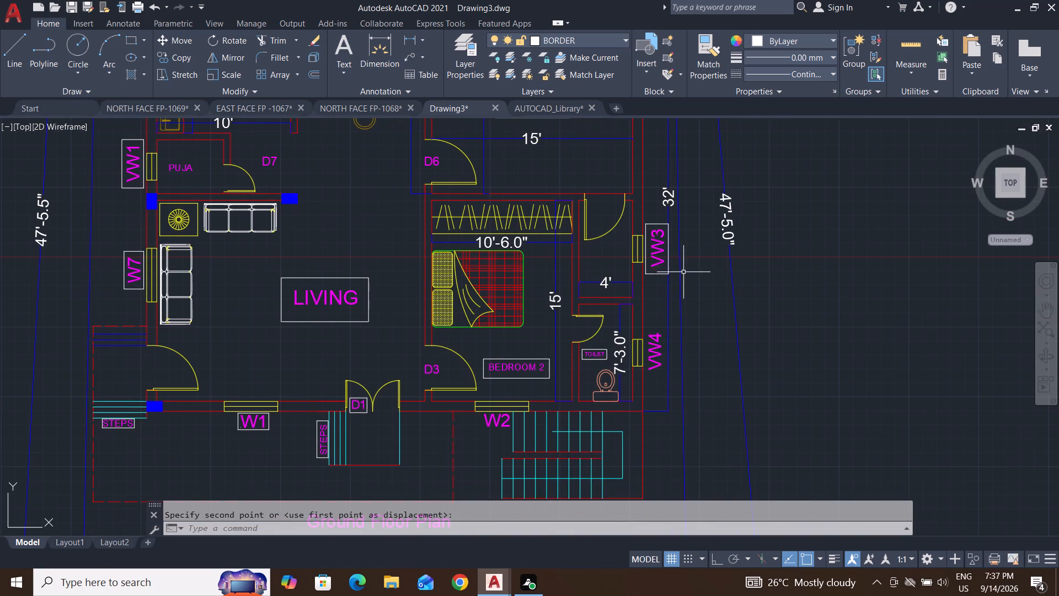
left_click(660, 275)
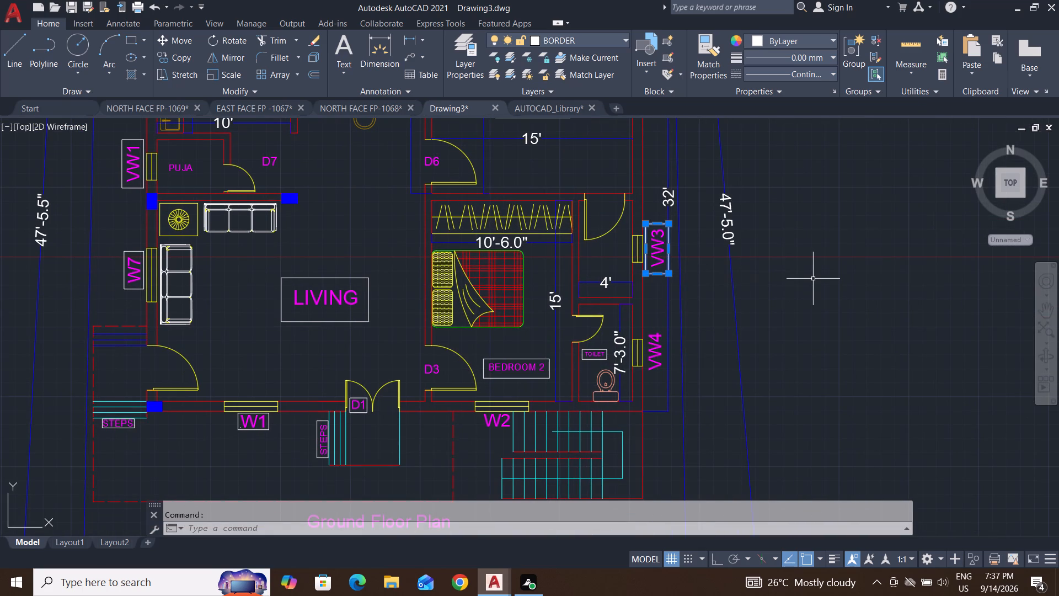
type("CO")
key("Return")
scroll(667, 261, "up", 3)
scroll(623, 247, "down", 2)
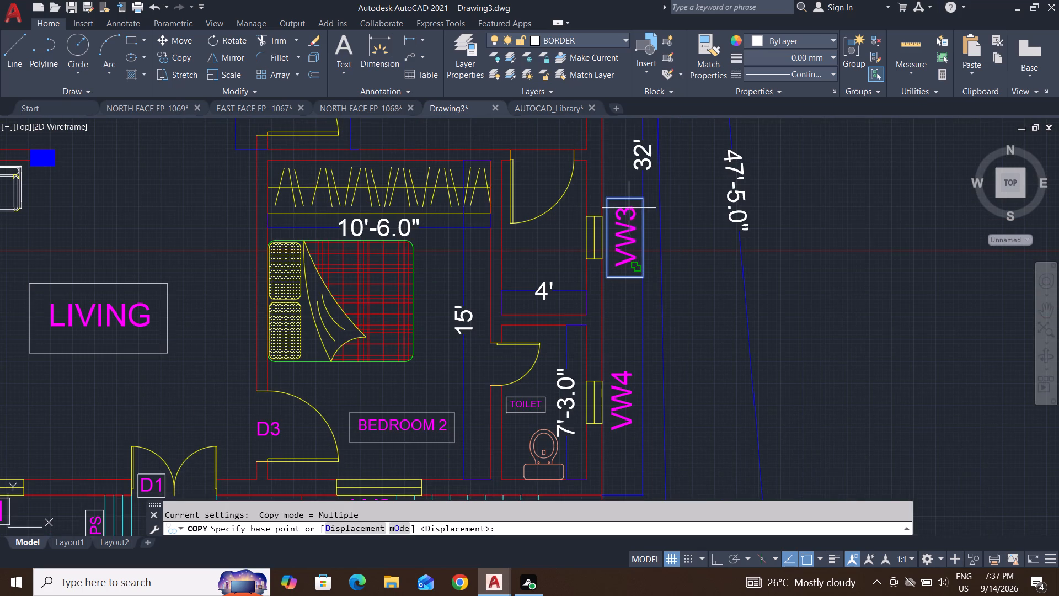
left_click(609, 197)
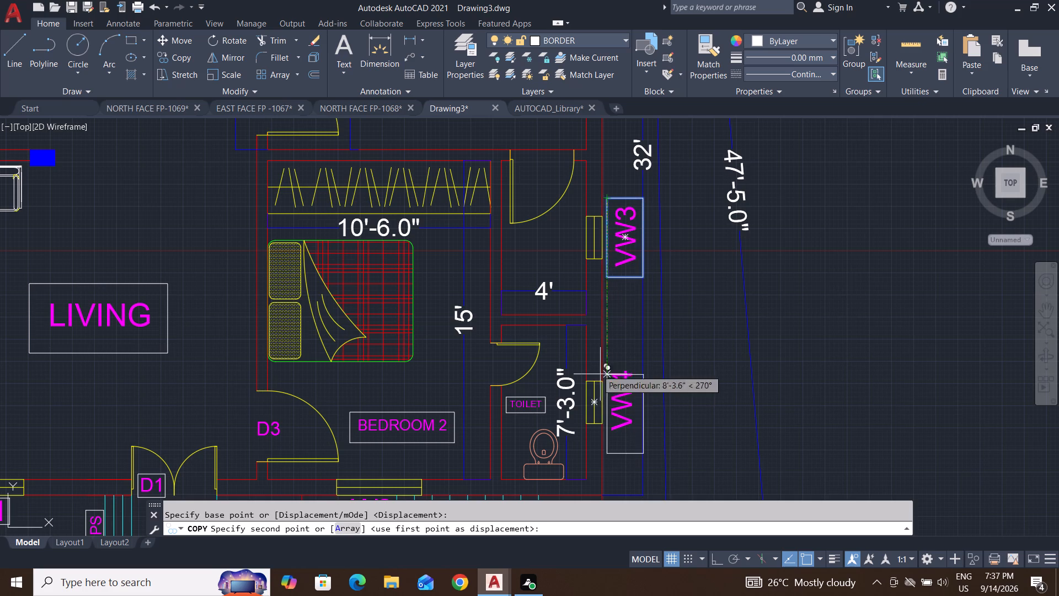
scroll(602, 358, "up", 2)
middle_click_drag(602, 358, 640, 211)
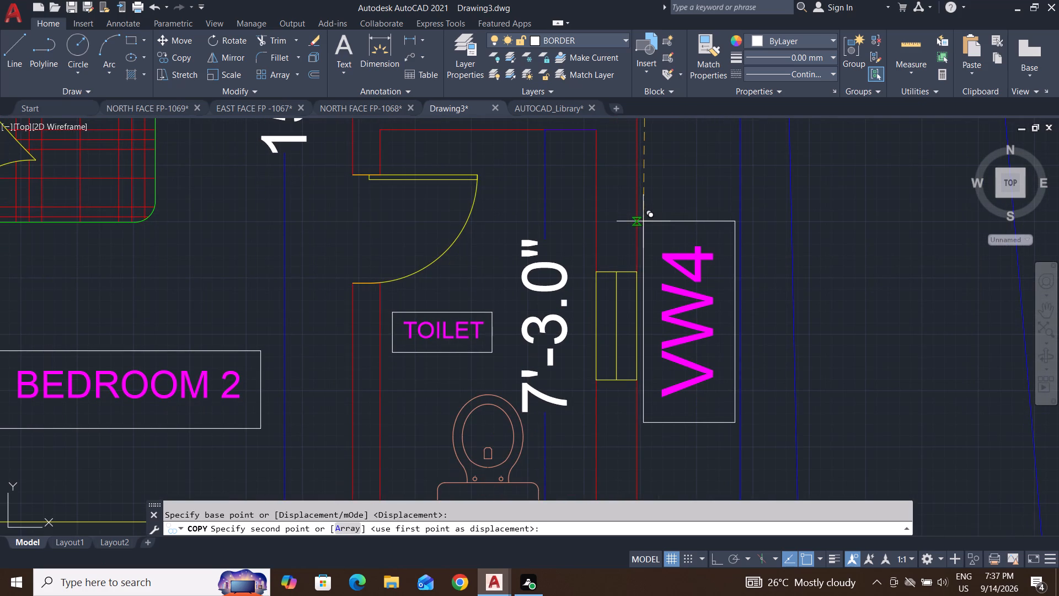
left_click(645, 221)
Place one more copy of the VW3 frame in the empty space outside the plot, beside the staircase.
scroll(596, 294, "down", 3)
middle_click_drag(597, 295, 660, 215)
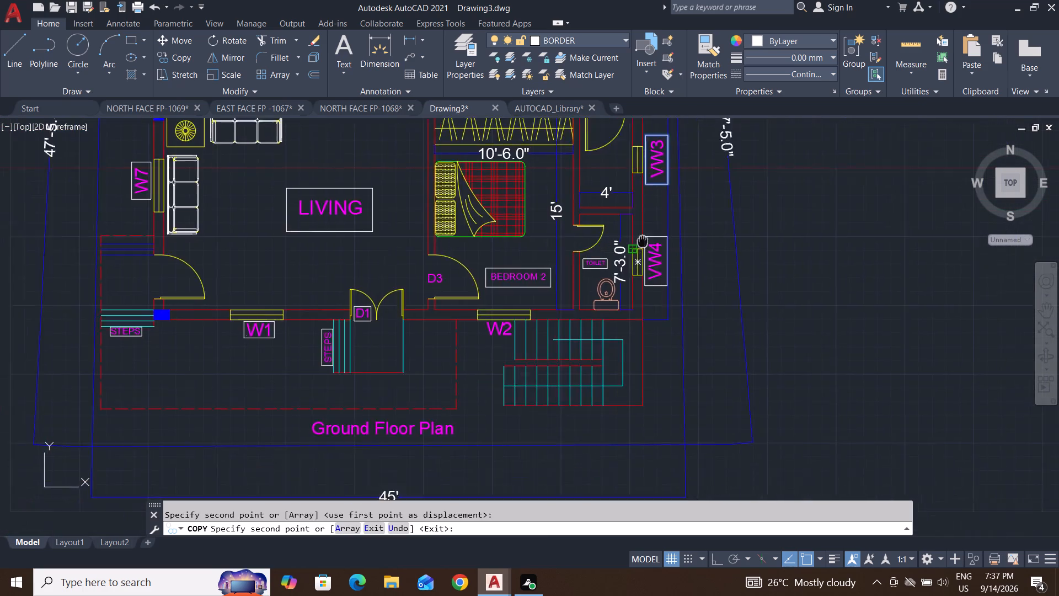
middle_click_drag(660, 215, 672, 198)
left_click(863, 276)
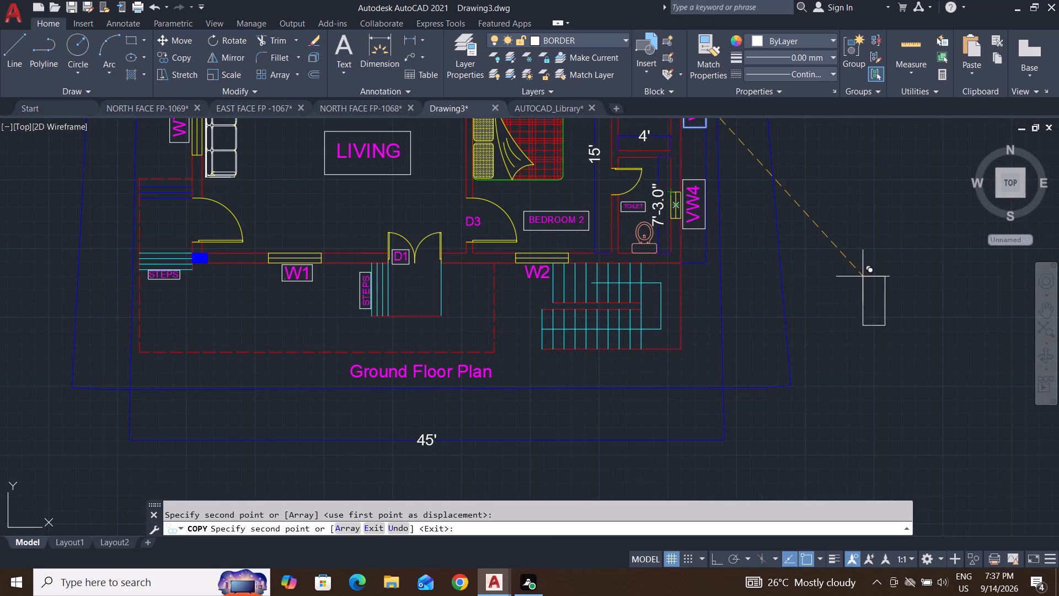
key("Escape")
key("Escape")
key("Escape")
key("Escape")
Rotate the spare frame outside the plot 90° clockwise about its lower-left corner with Ortho on, making it horizontal.
left_click(943, 254)
left_click(835, 374)
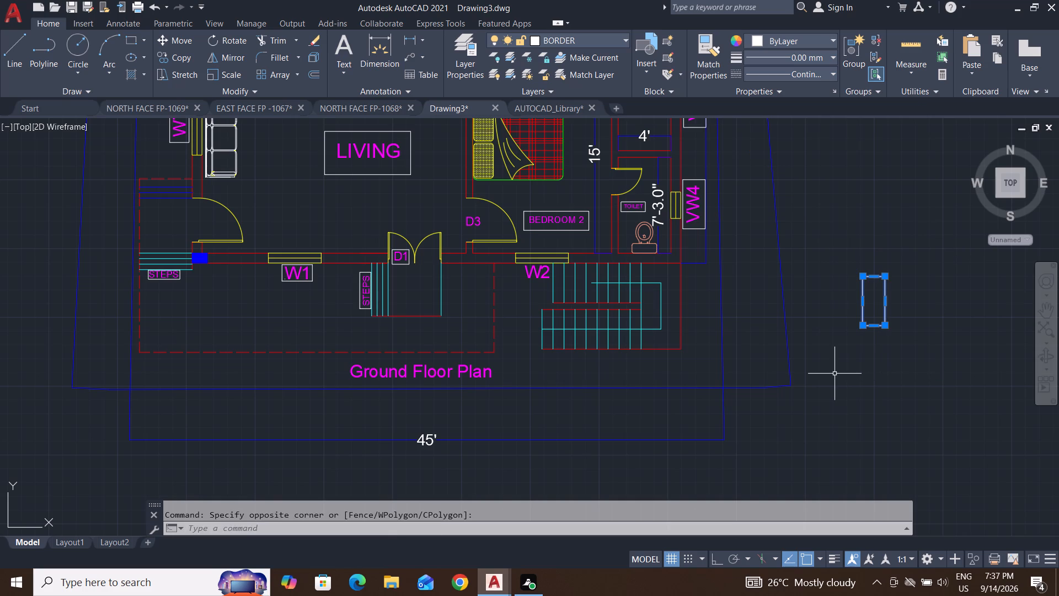
type("RO")
key("Return")
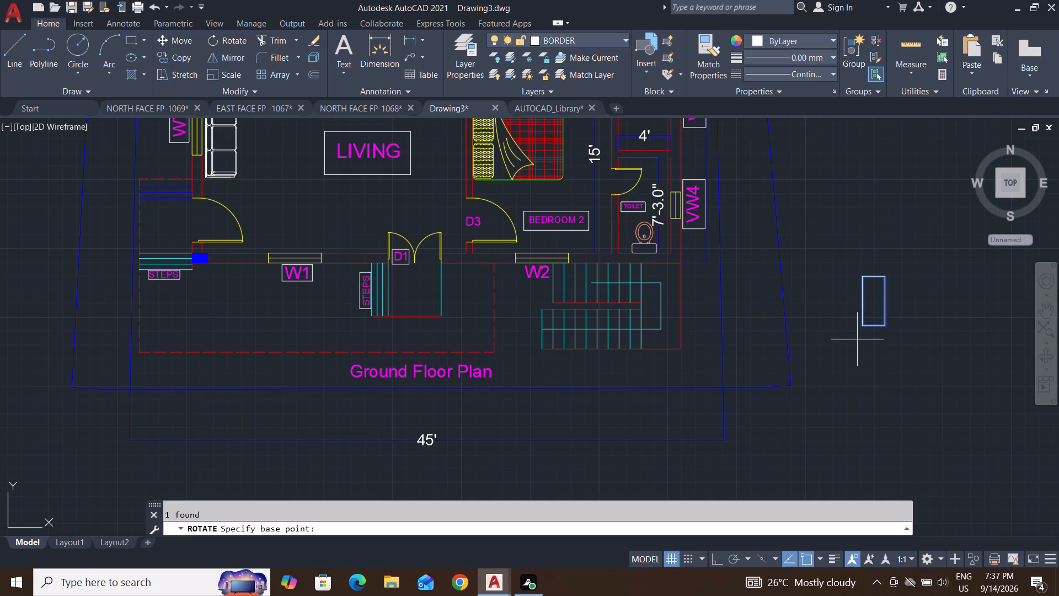
left_click(864, 329)
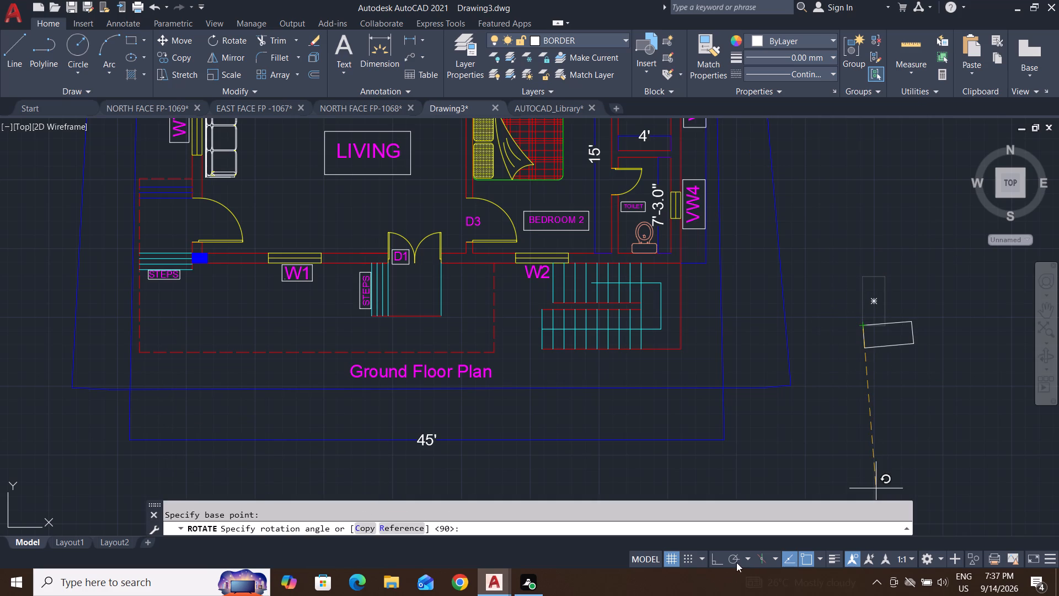
left_click(720, 560)
left_click(816, 426)
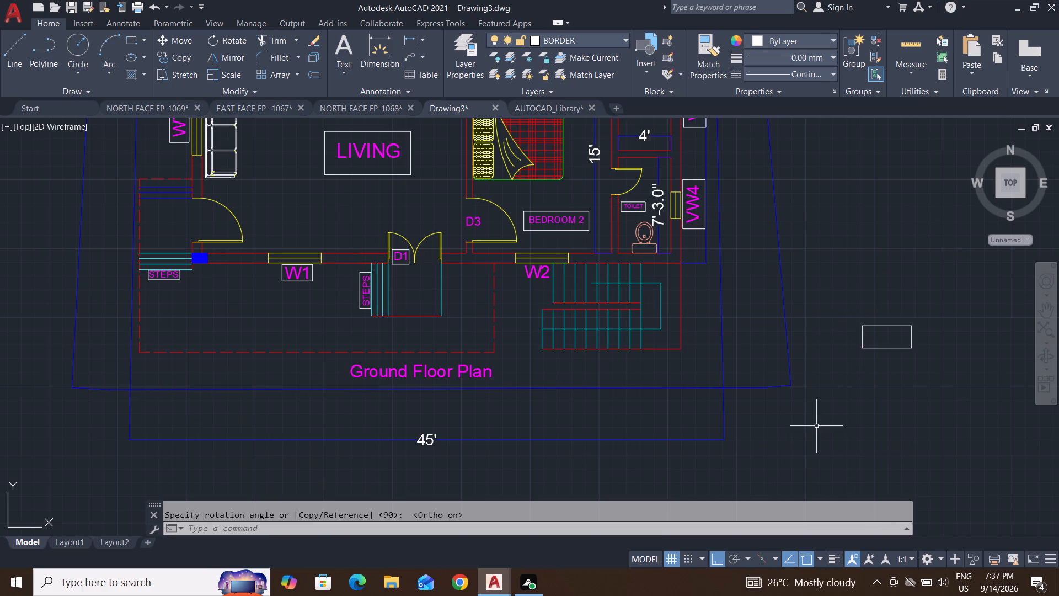
key("Return")
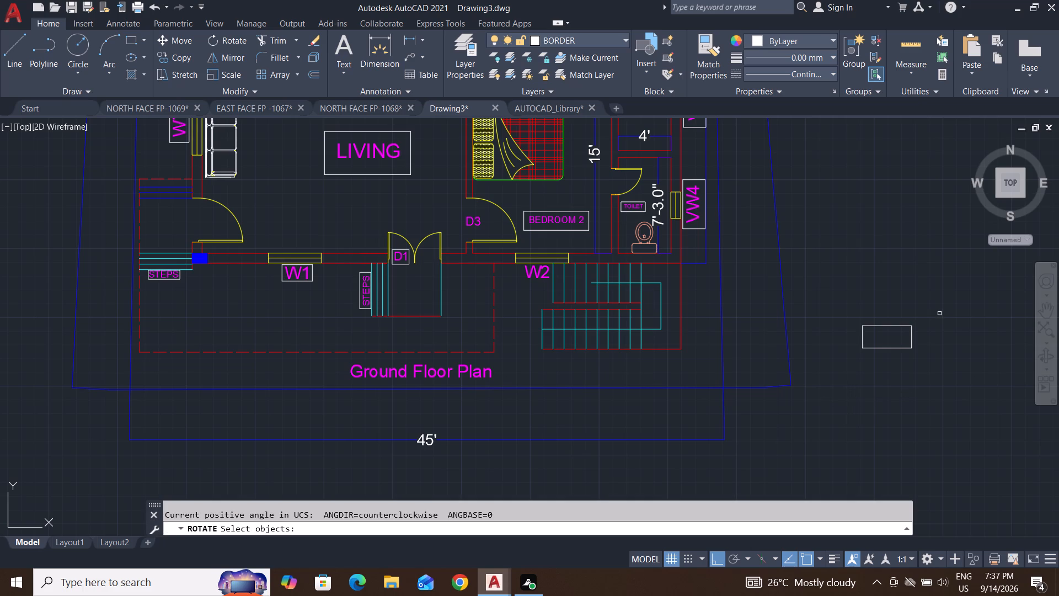
key("Escape")
key("Escape")
key("Escape")
Move the horizontal spare frame by its bottom midpoint onto the W2 label below the BEDROOM 2 window, with Ortho off.
left_click(944, 310)
left_click(852, 375)
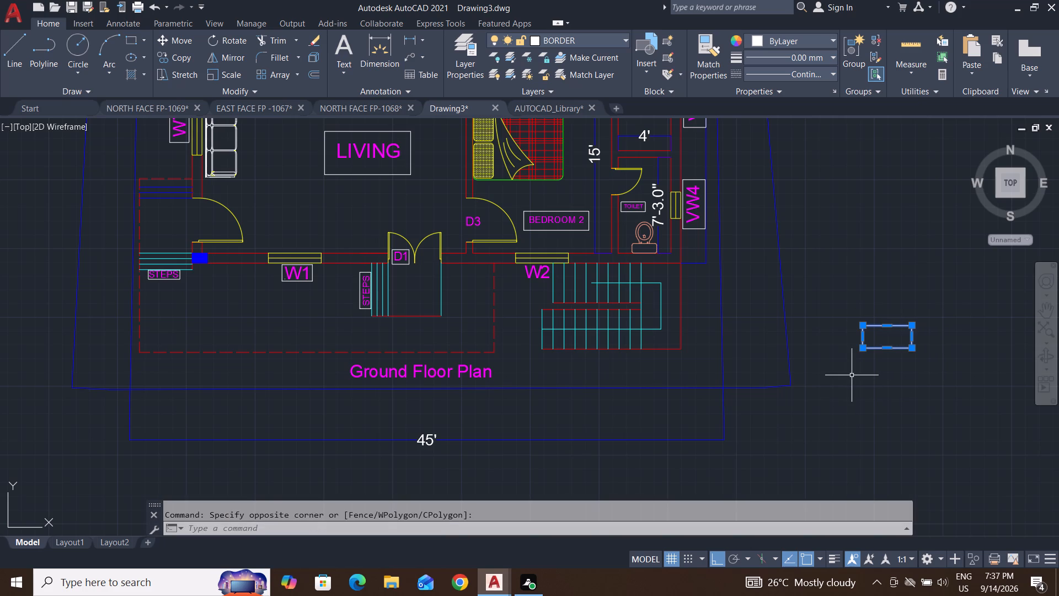
key("m")
key("Return")
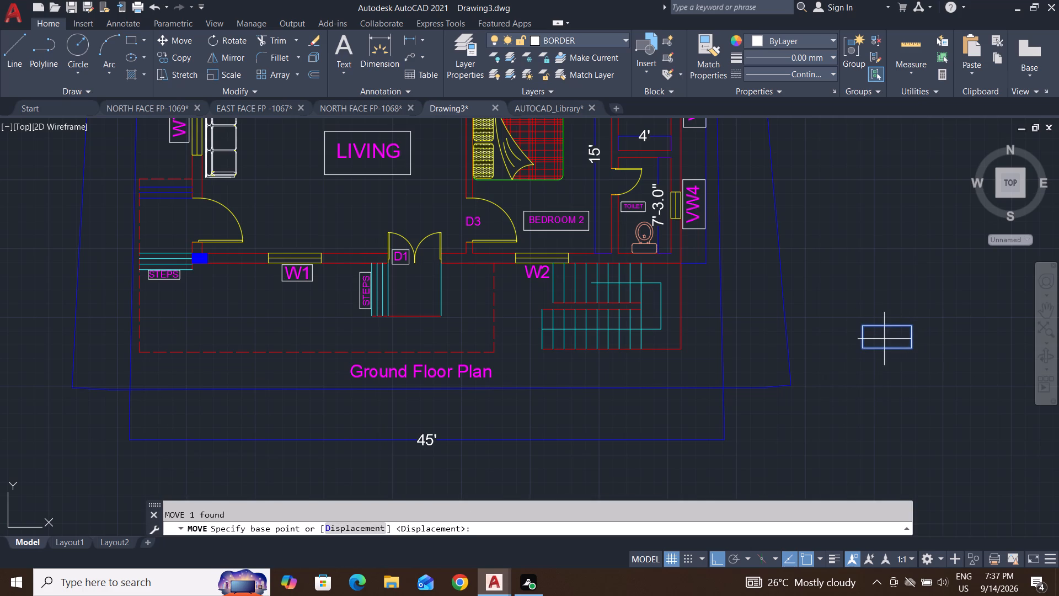
left_click(887, 348)
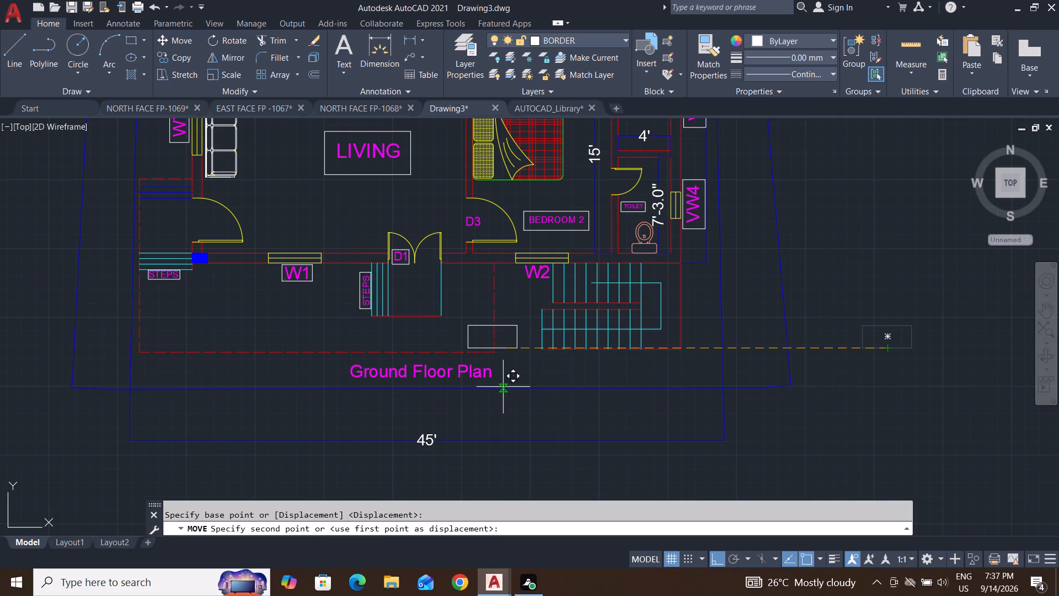
left_click(720, 562)
scroll(560, 298, "up", 2)
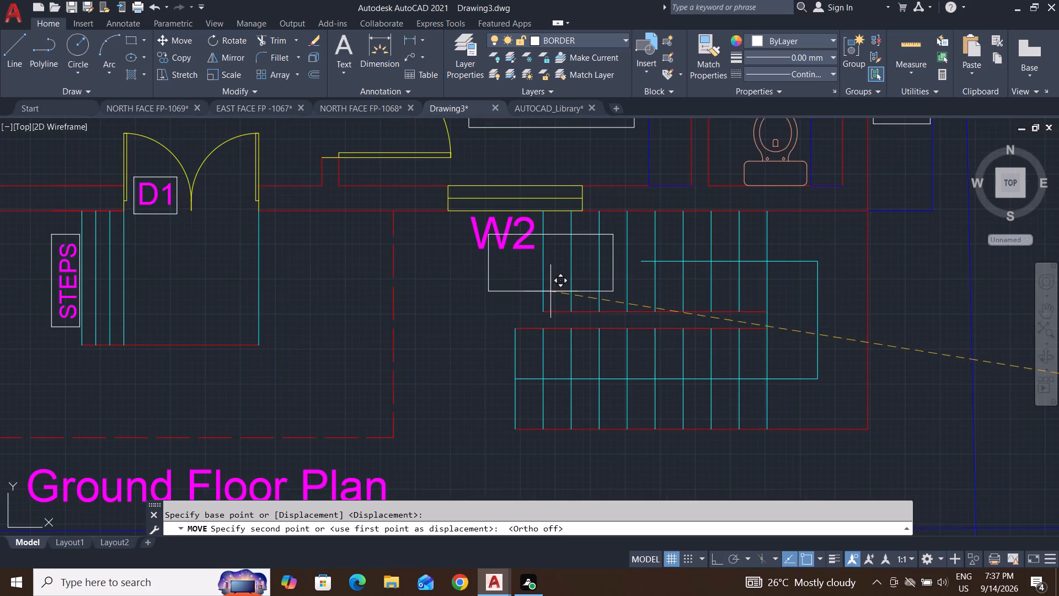
middle_click_drag(559, 302, 616, 394)
scroll(552, 355, "up", 3)
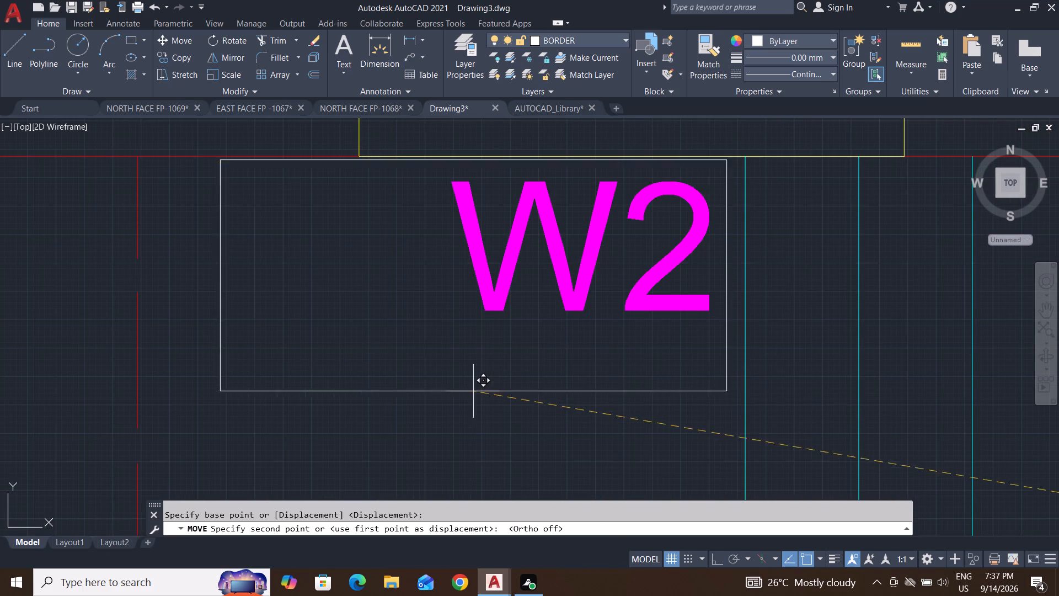
left_click(480, 401)
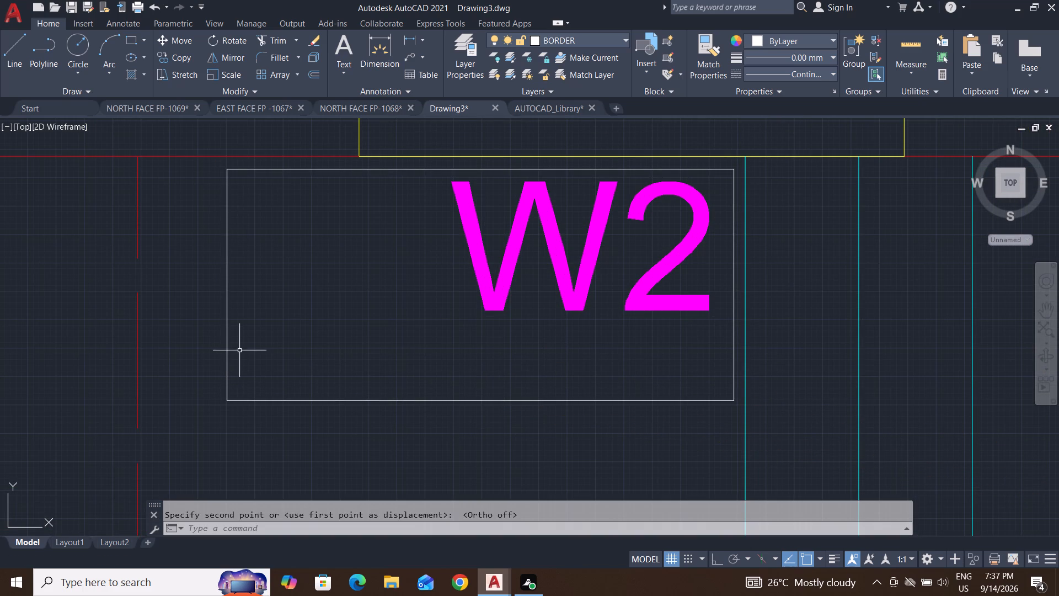
Stretch the left edge of the W2 frame inward so that the rectangle fits closer around the label.
left_click(228, 345)
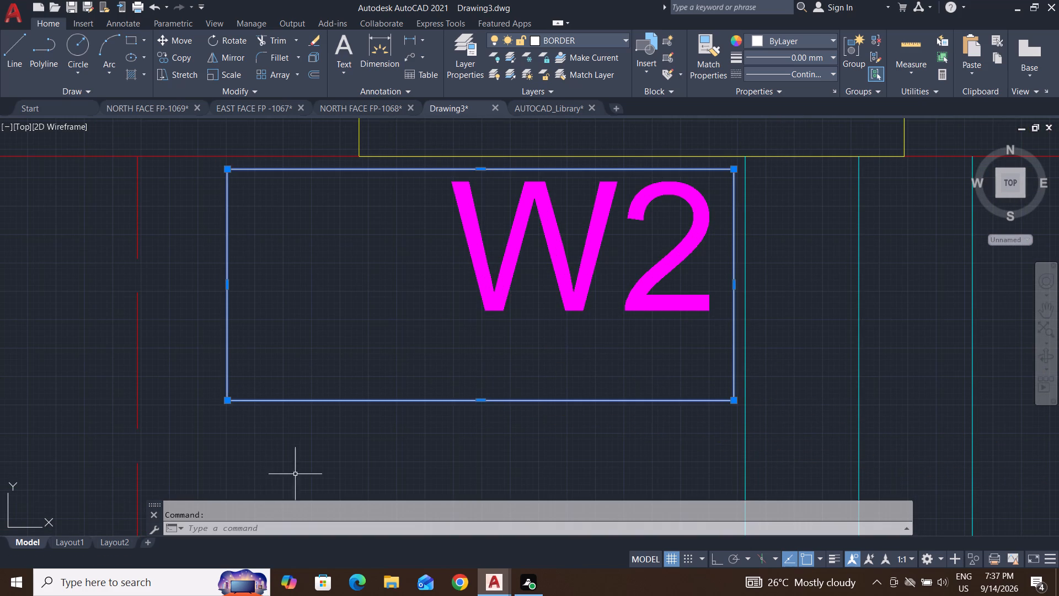
left_click(227, 289)
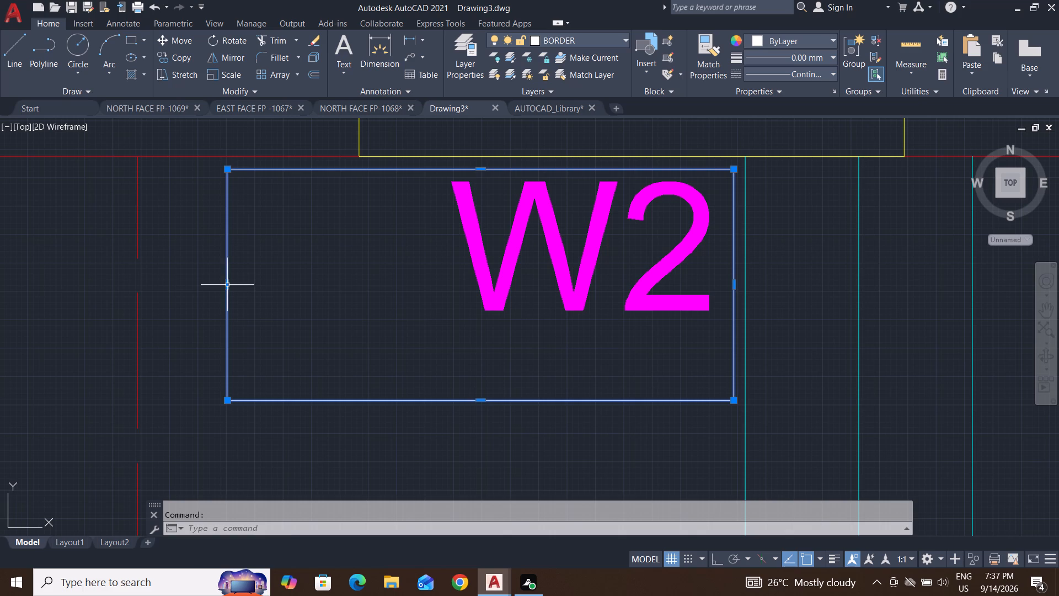
left_click(225, 284)
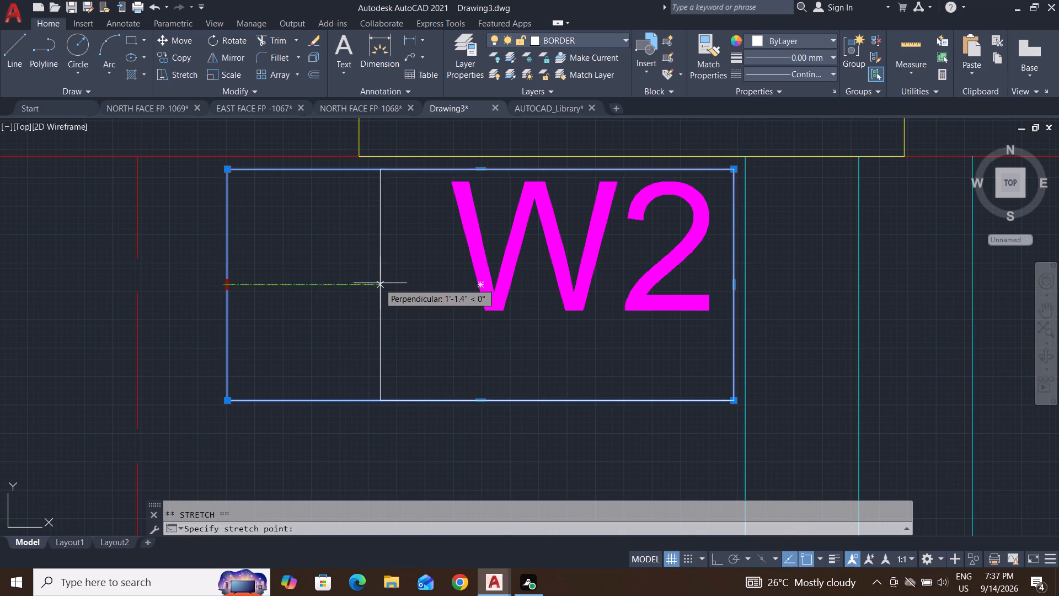
left_click(410, 283)
scroll(410, 283, "down", 4)
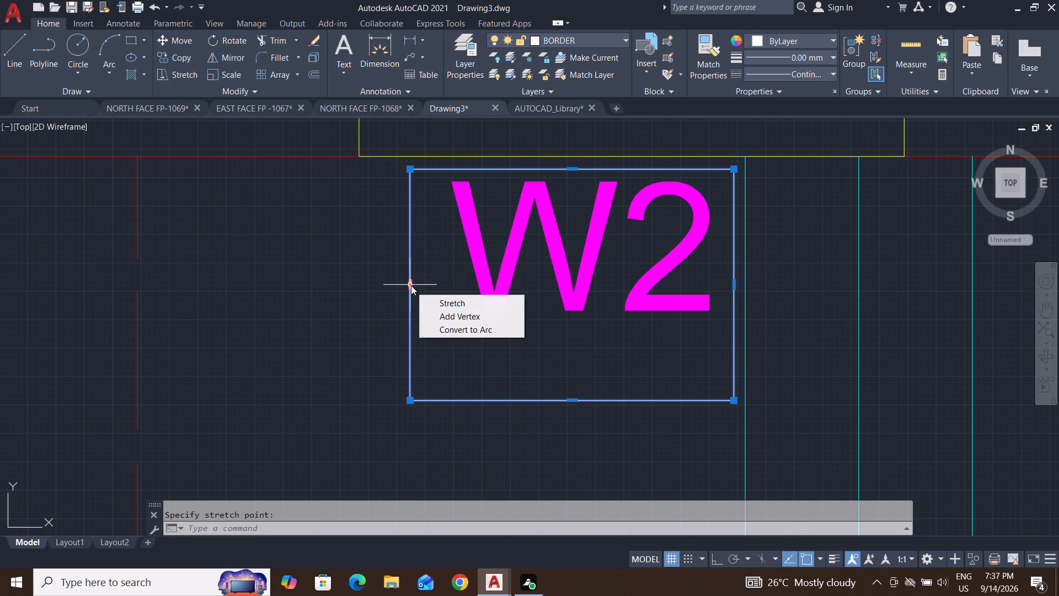
middle_click(430, 332)
key("Escape")
key("Escape")
key("Escape")
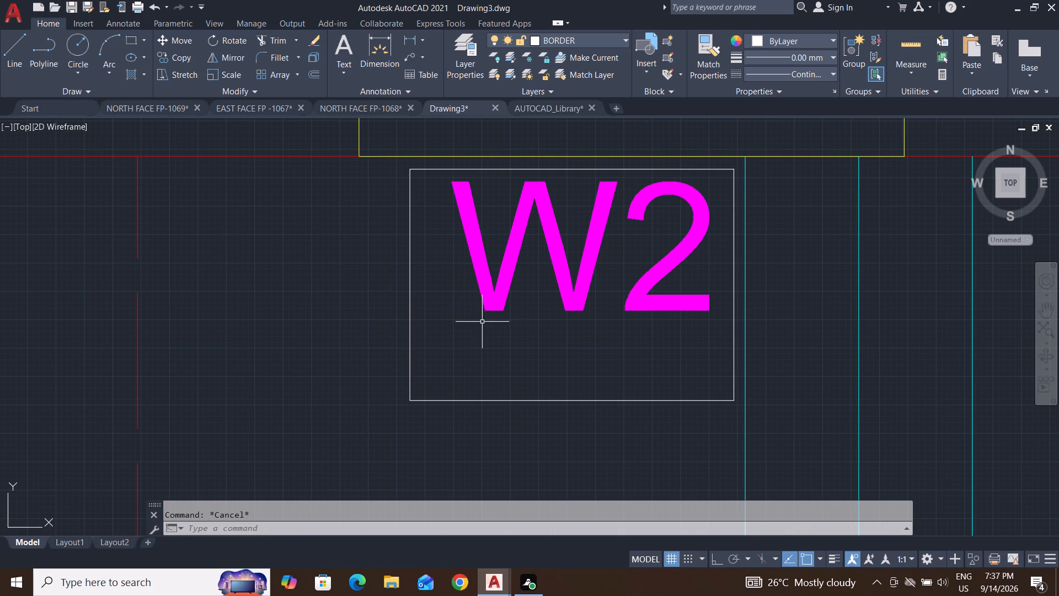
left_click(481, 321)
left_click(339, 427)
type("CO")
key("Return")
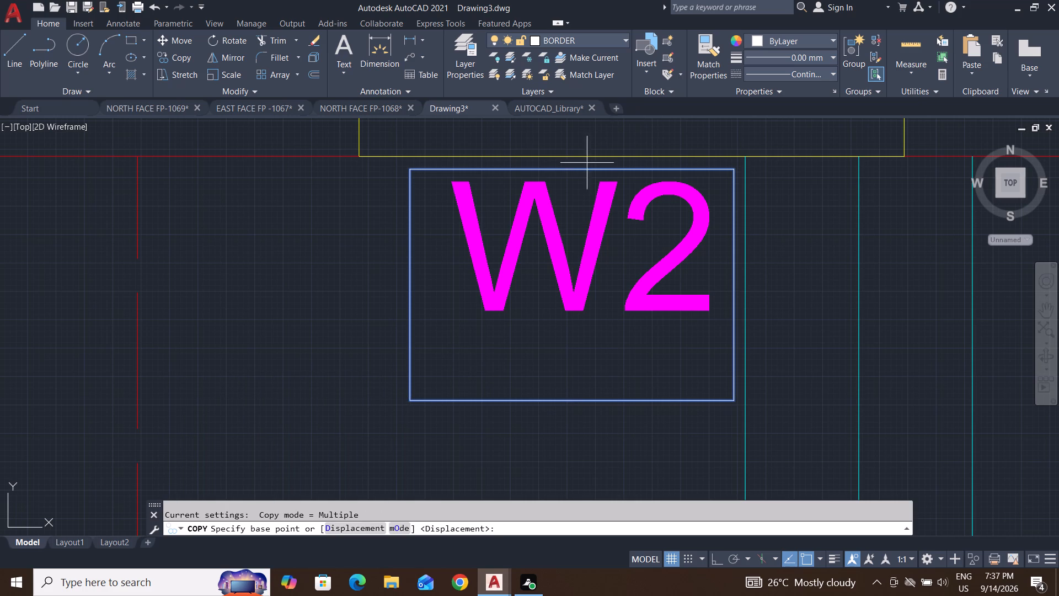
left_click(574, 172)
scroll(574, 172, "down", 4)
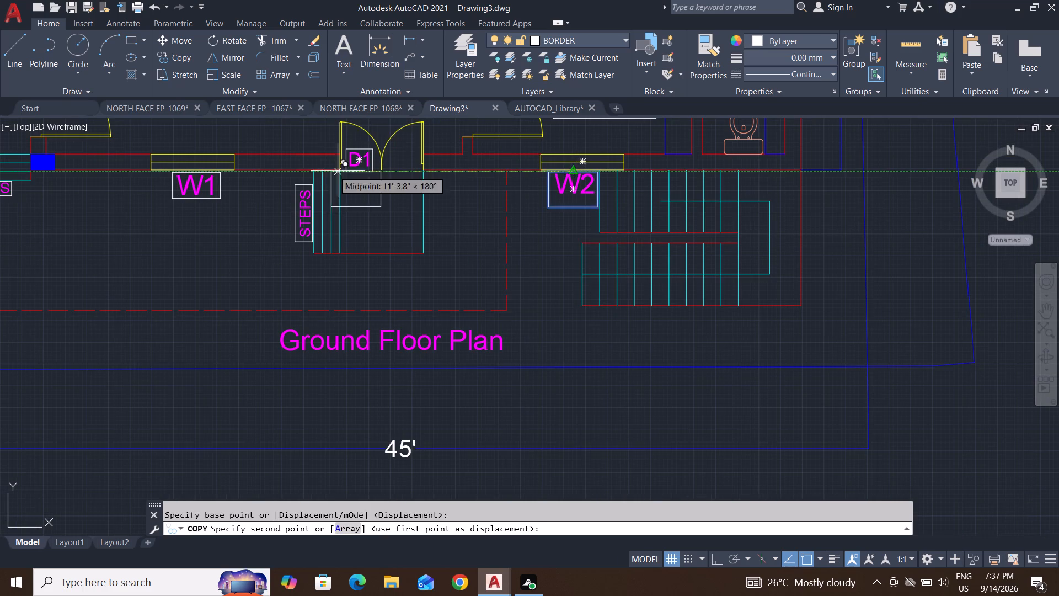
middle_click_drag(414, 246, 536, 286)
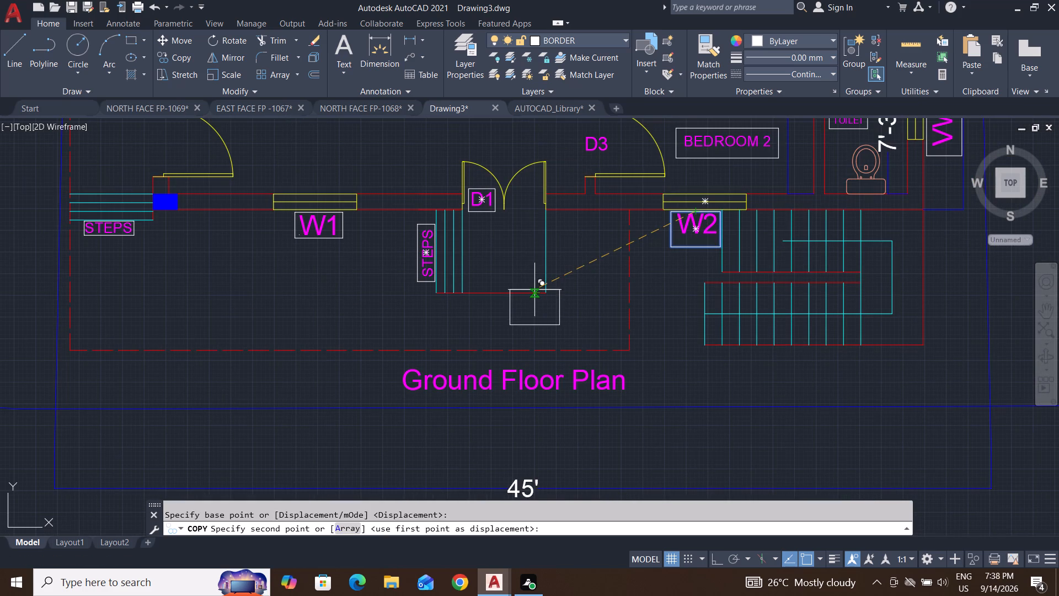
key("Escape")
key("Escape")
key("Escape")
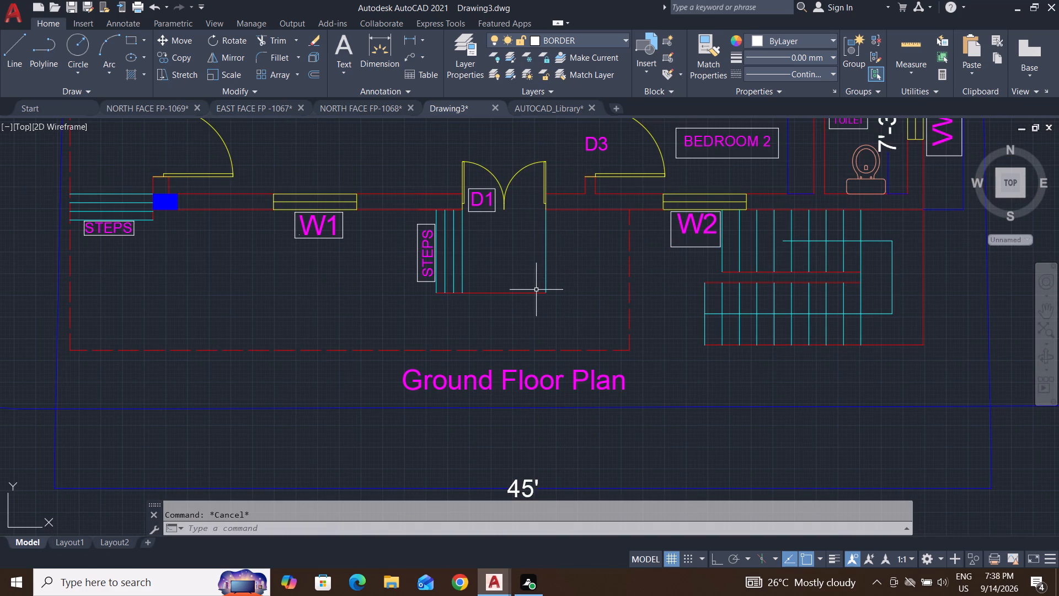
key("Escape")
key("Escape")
Delete the Ground Floor Plan title text below the plan.
left_click(680, 368)
left_click(349, 403)
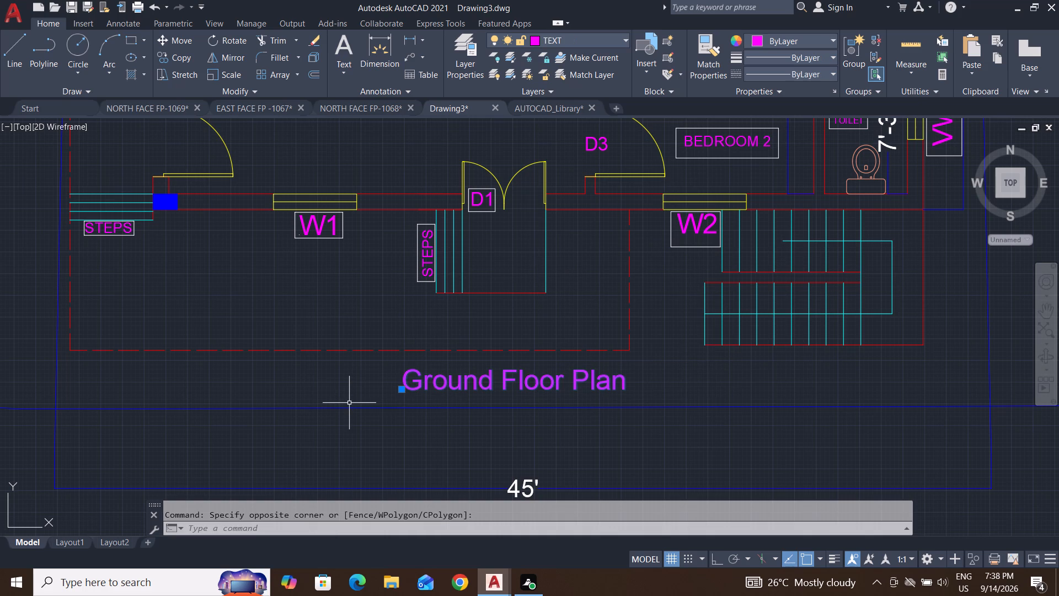
key("Delete")
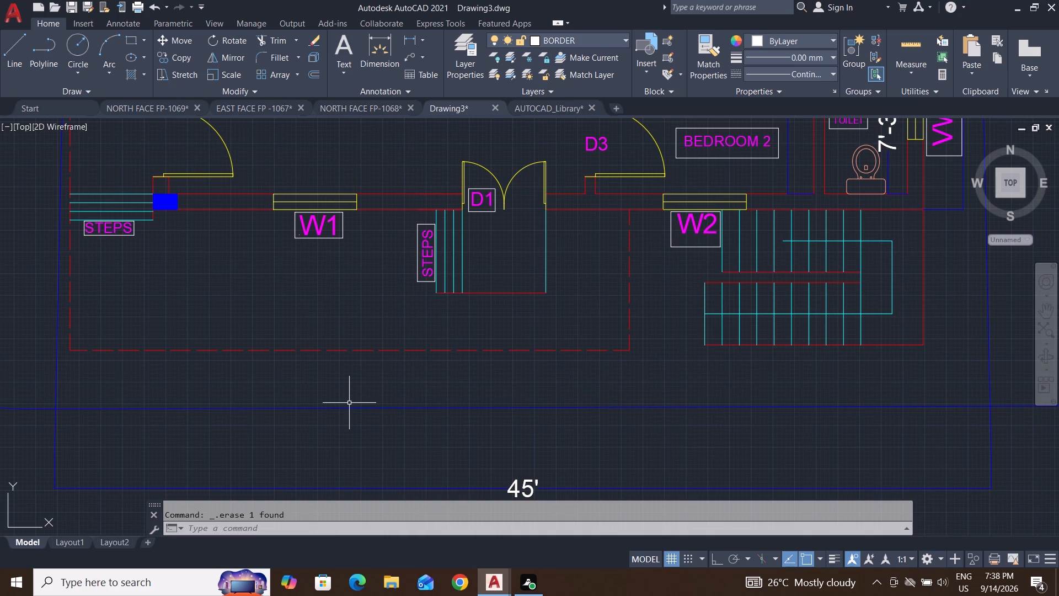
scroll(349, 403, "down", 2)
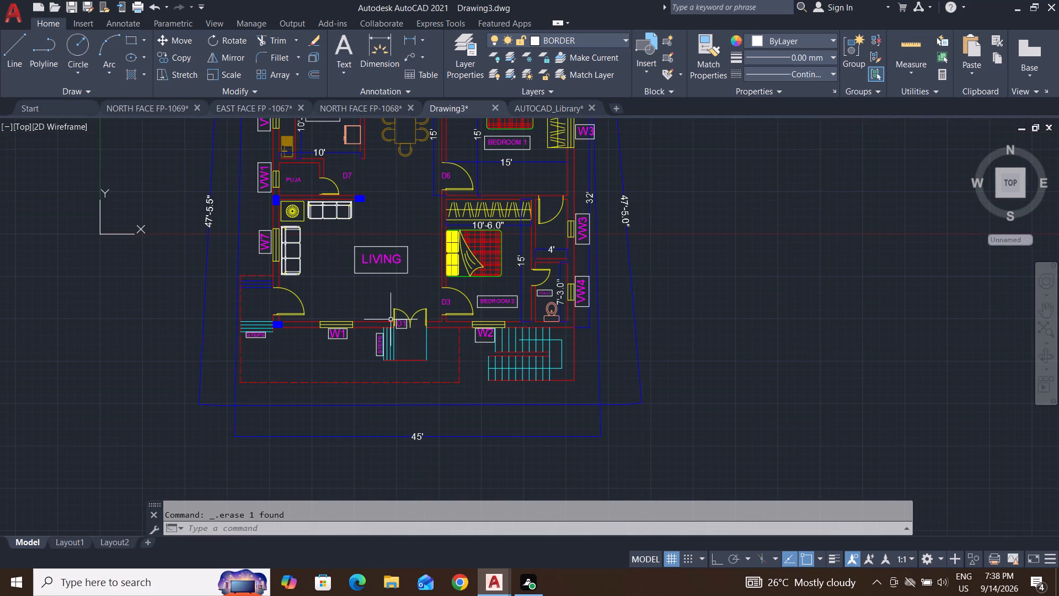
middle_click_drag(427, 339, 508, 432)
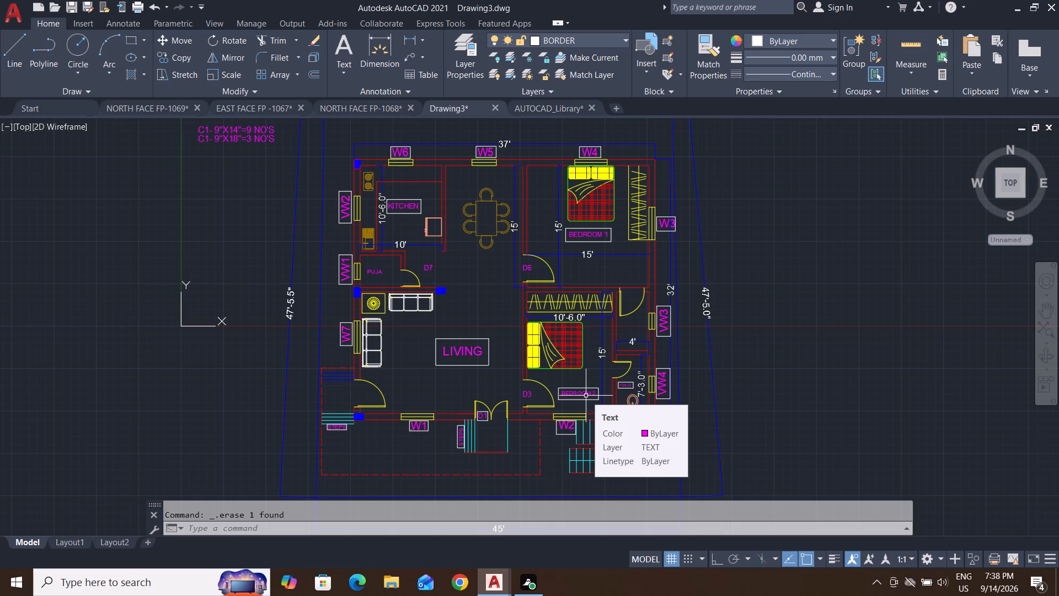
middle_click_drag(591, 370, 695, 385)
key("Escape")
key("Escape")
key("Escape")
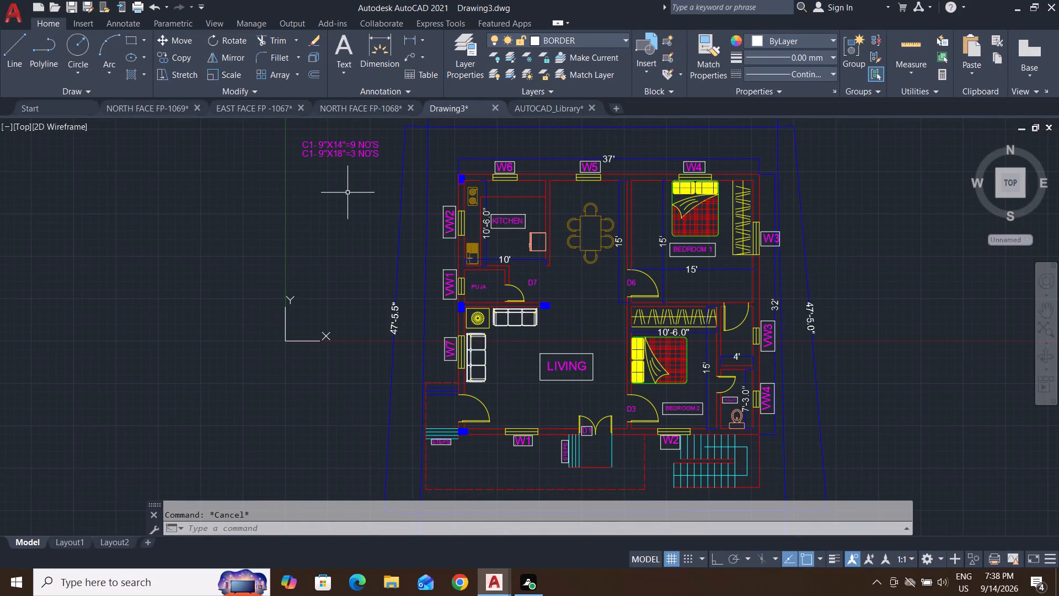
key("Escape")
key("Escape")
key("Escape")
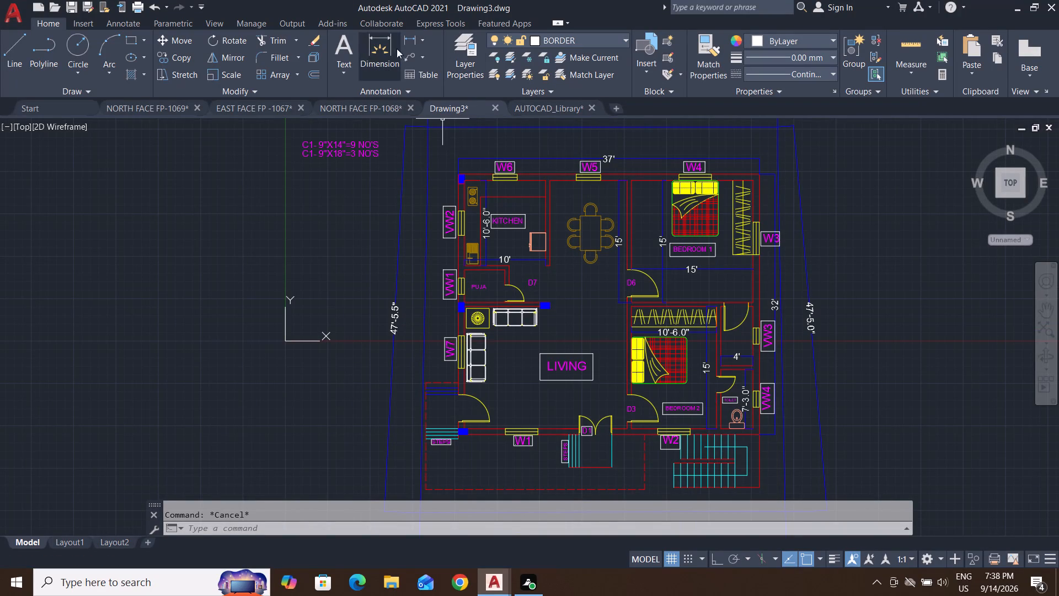
Draw a rectangular frame around the two-line C1 column schedule text outside the plot.
left_click(125, 34)
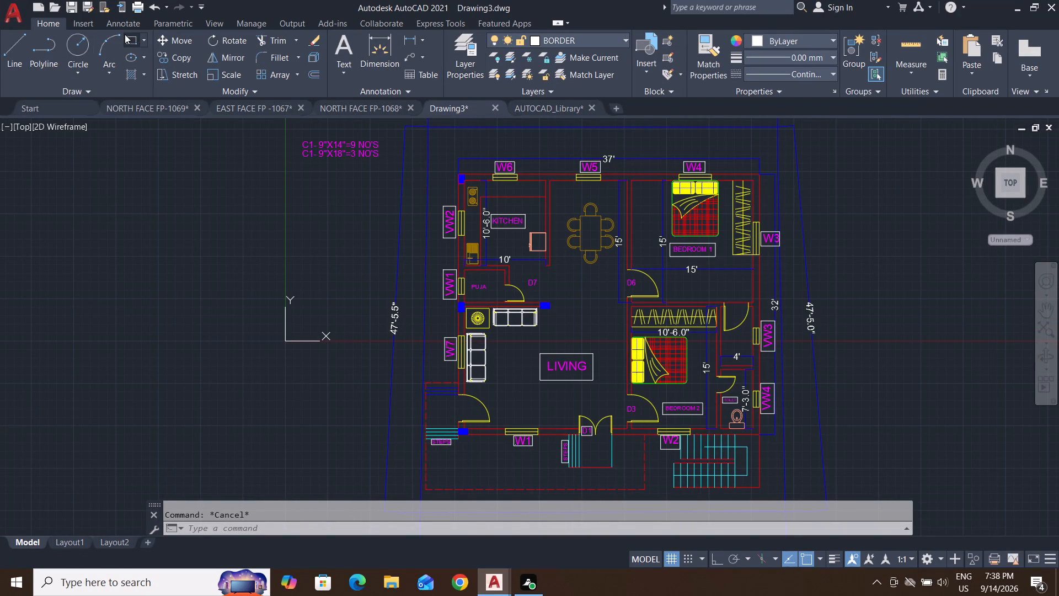
middle_click_drag(383, 191, 482, 260)
scroll(396, 191, "up", 3)
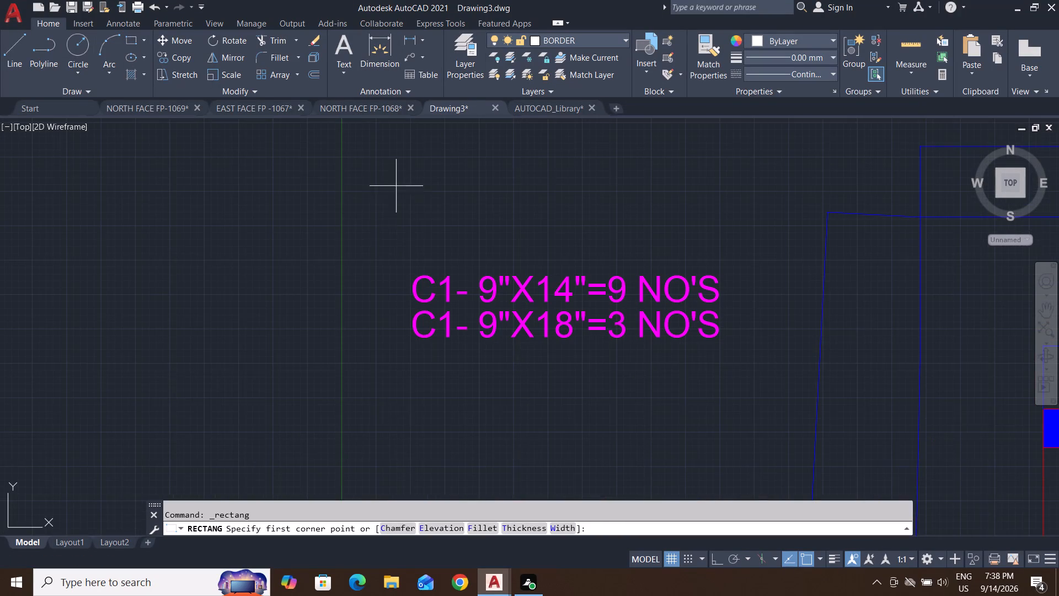
left_click(388, 253)
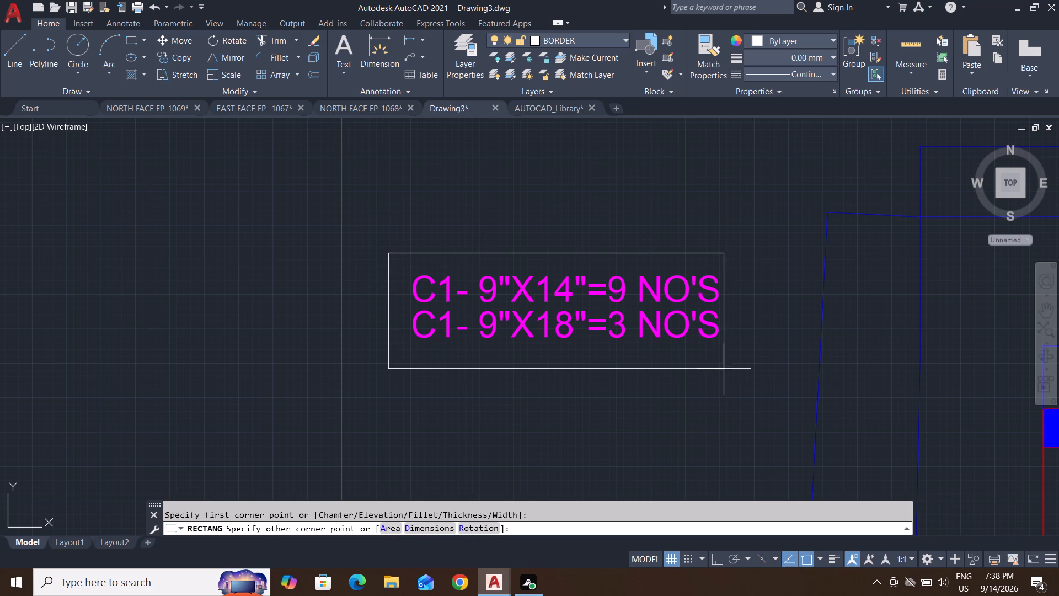
left_click(743, 371)
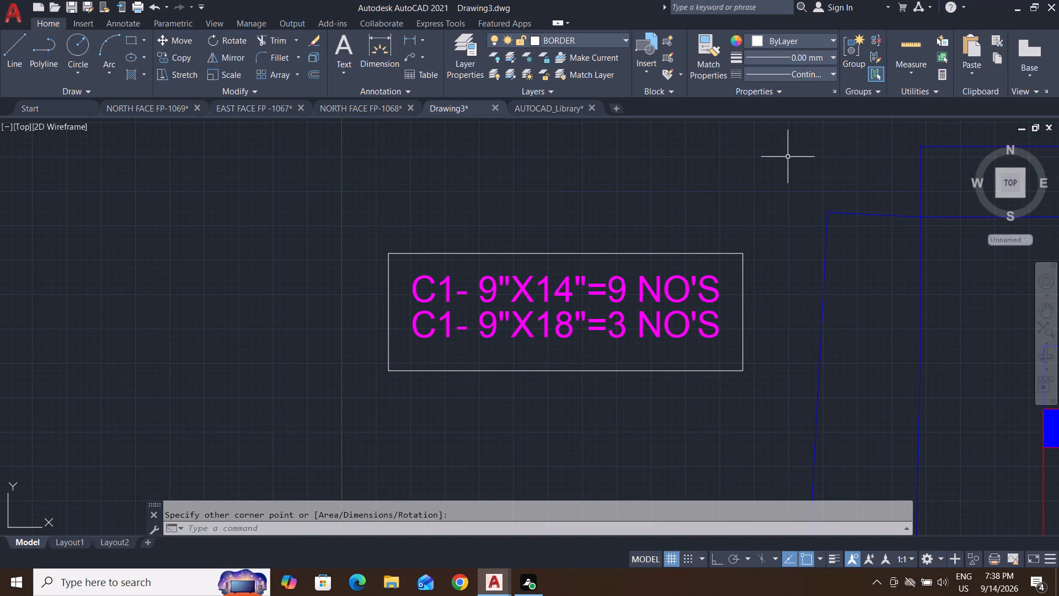
key("Escape")
key("Escape")
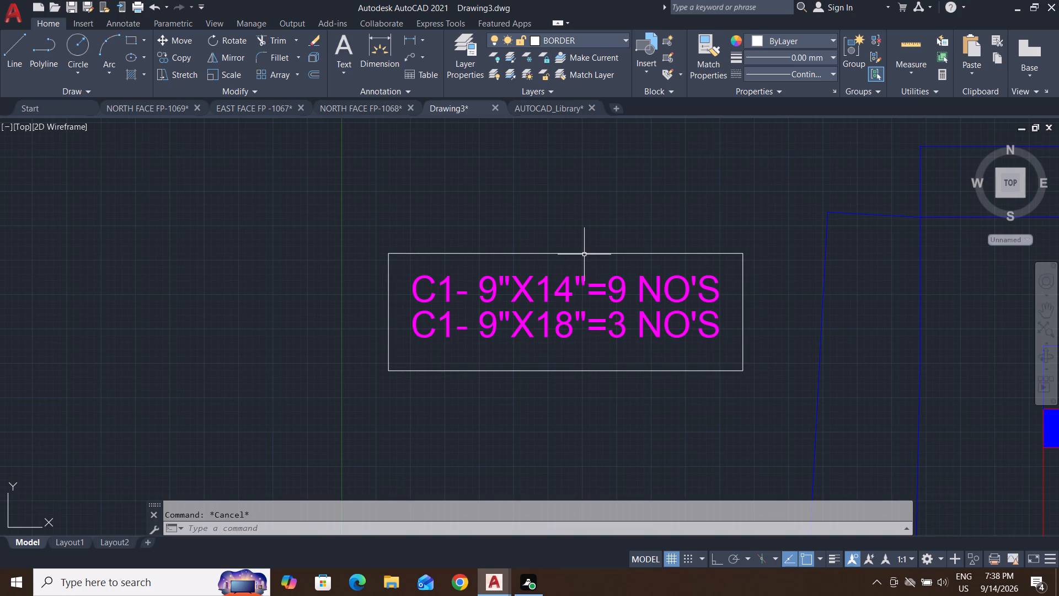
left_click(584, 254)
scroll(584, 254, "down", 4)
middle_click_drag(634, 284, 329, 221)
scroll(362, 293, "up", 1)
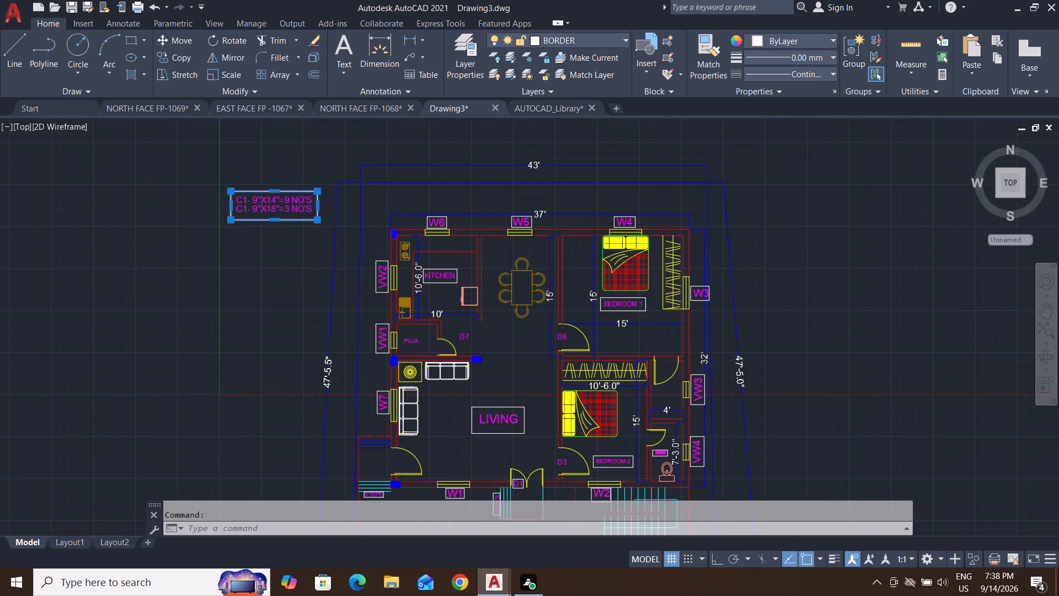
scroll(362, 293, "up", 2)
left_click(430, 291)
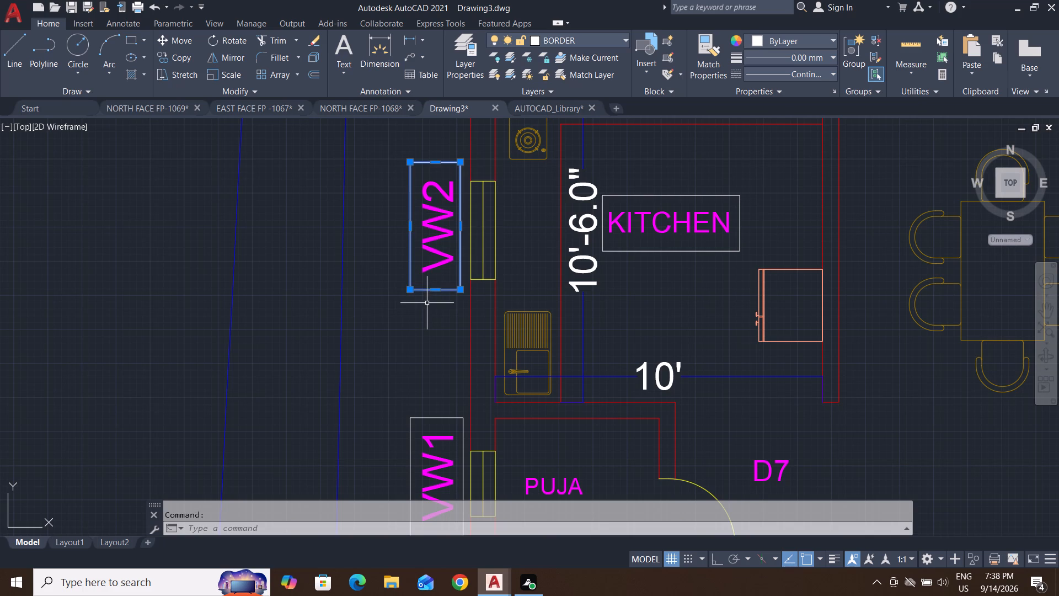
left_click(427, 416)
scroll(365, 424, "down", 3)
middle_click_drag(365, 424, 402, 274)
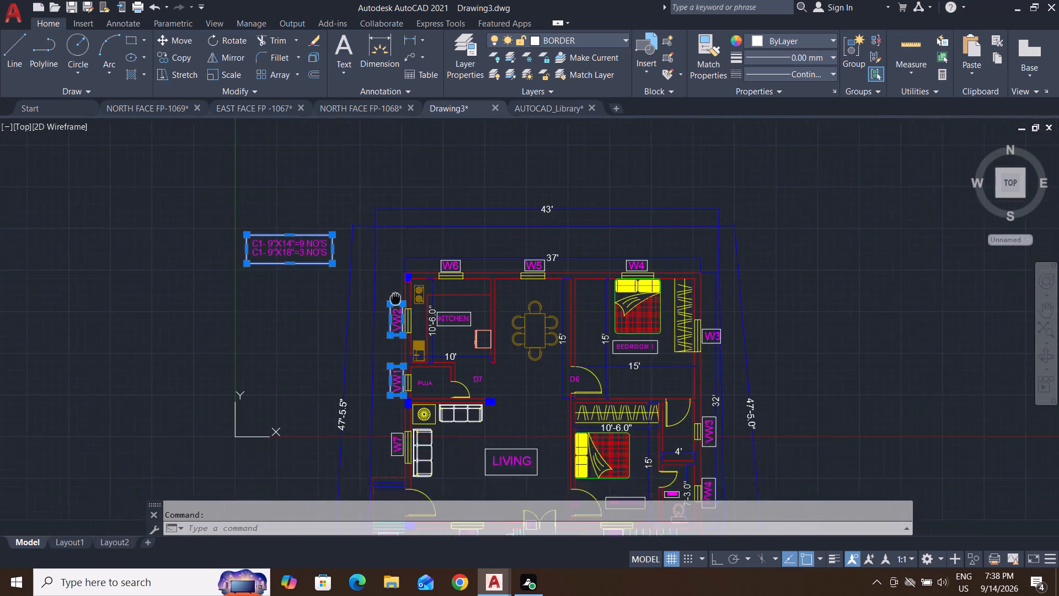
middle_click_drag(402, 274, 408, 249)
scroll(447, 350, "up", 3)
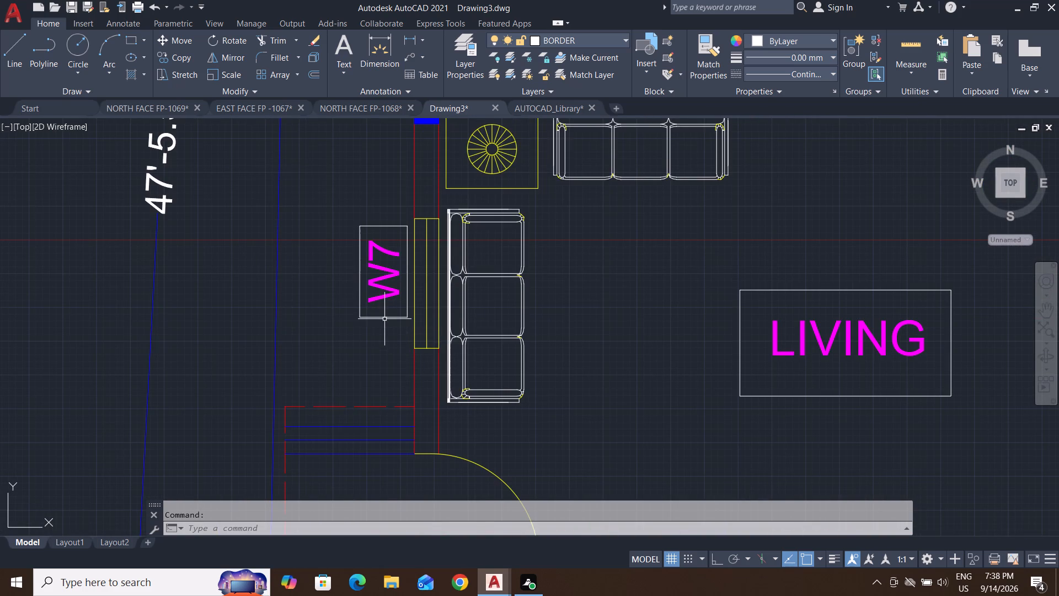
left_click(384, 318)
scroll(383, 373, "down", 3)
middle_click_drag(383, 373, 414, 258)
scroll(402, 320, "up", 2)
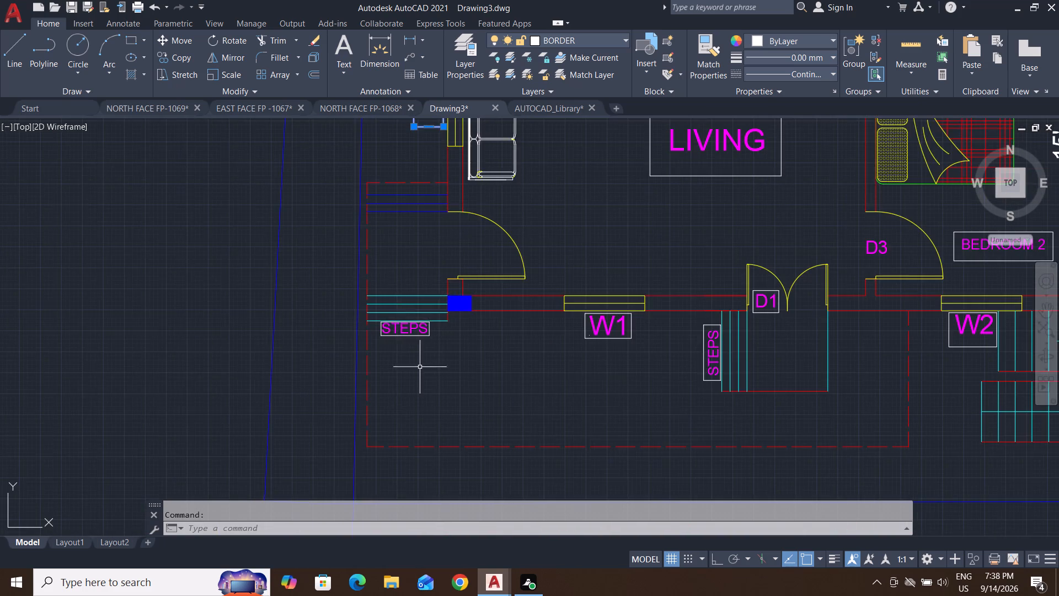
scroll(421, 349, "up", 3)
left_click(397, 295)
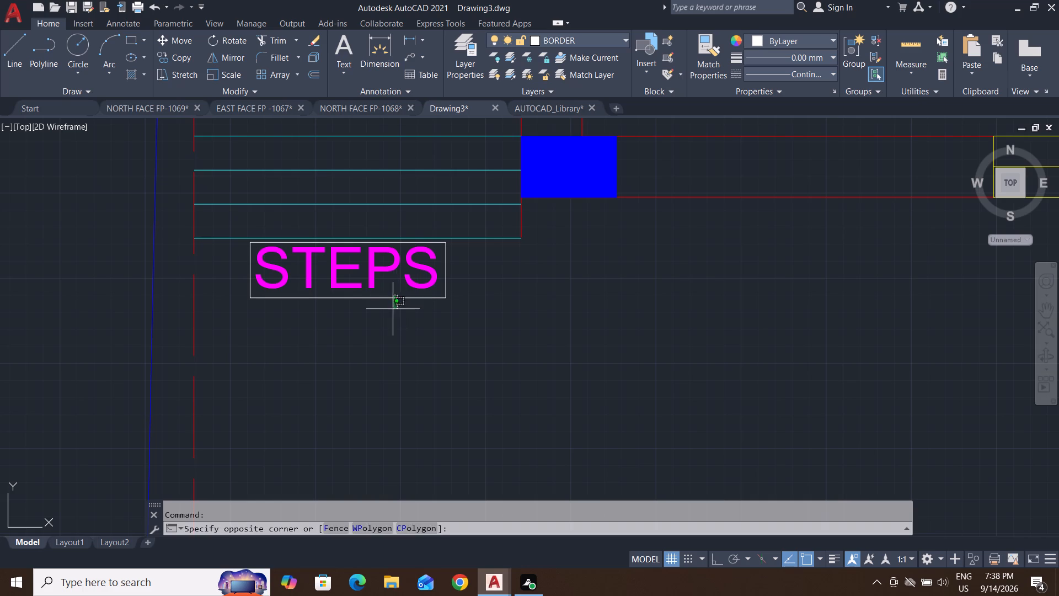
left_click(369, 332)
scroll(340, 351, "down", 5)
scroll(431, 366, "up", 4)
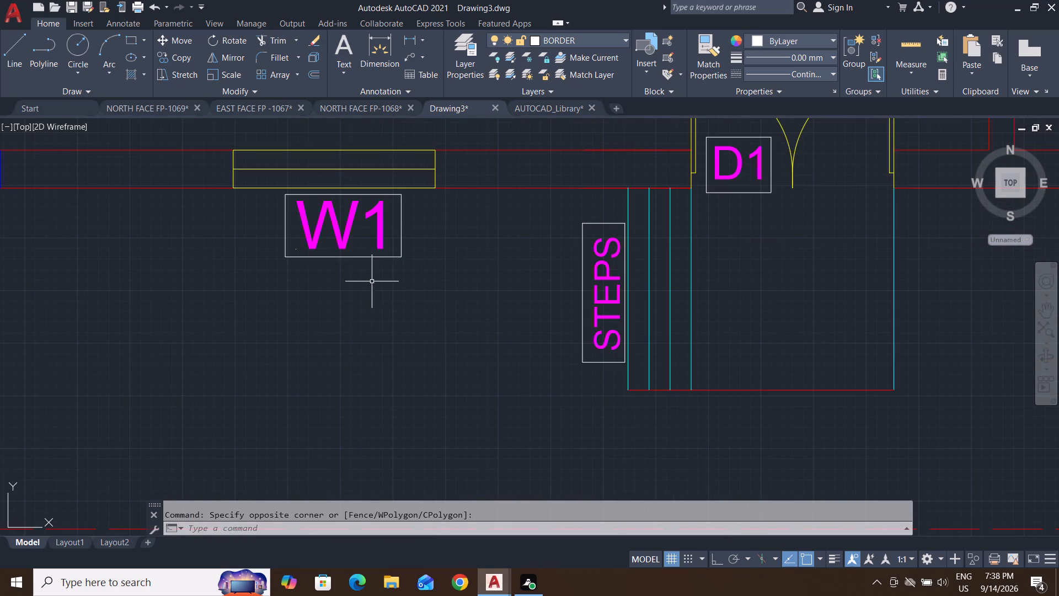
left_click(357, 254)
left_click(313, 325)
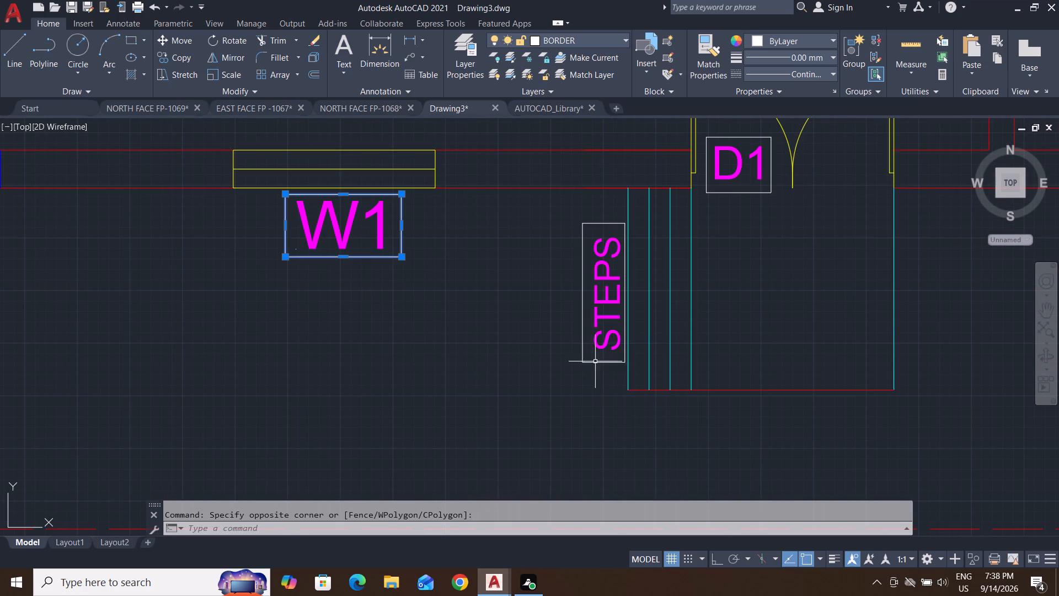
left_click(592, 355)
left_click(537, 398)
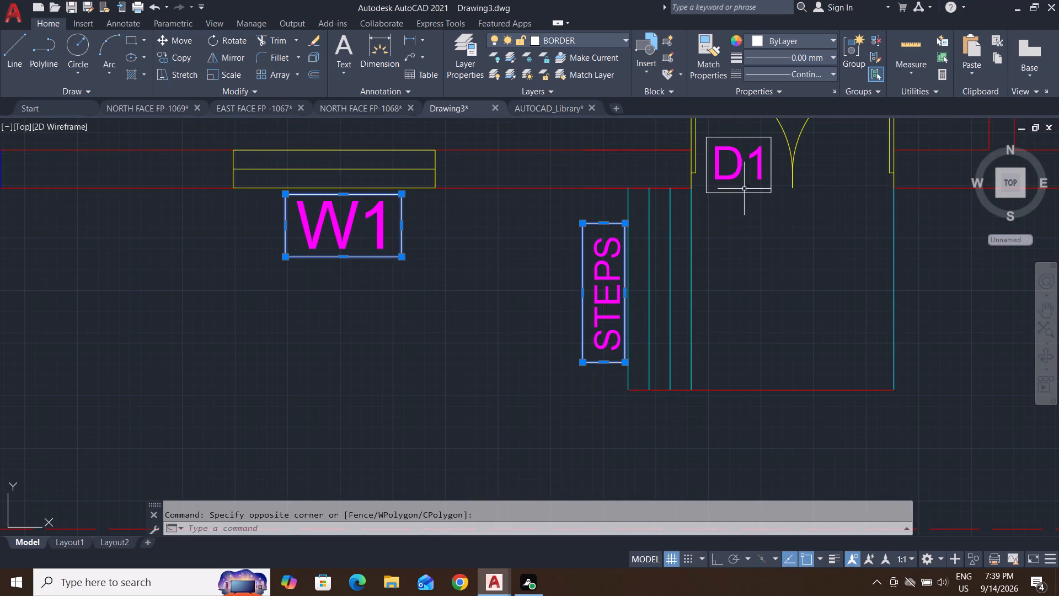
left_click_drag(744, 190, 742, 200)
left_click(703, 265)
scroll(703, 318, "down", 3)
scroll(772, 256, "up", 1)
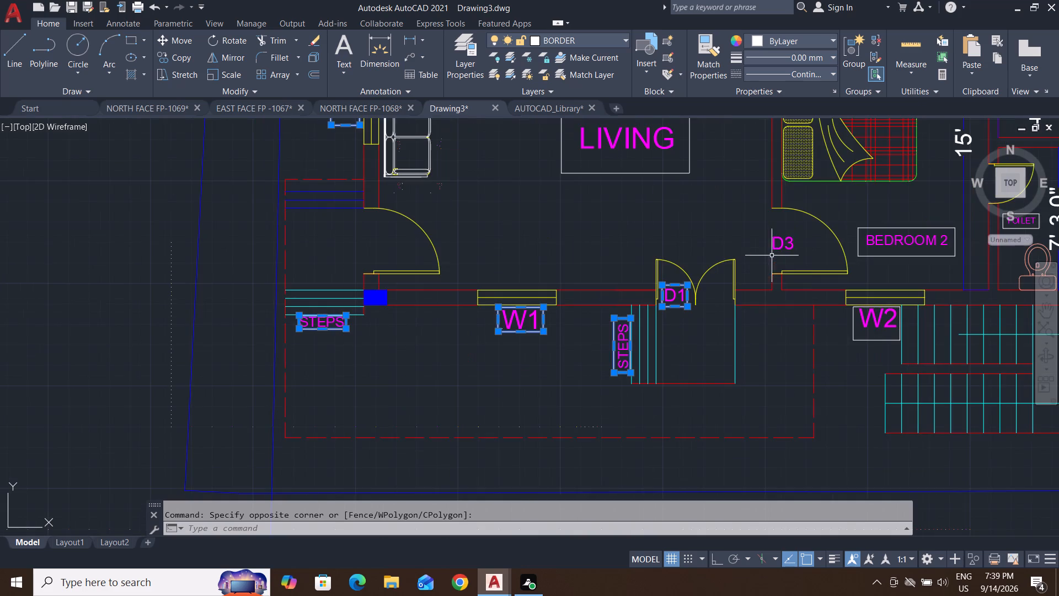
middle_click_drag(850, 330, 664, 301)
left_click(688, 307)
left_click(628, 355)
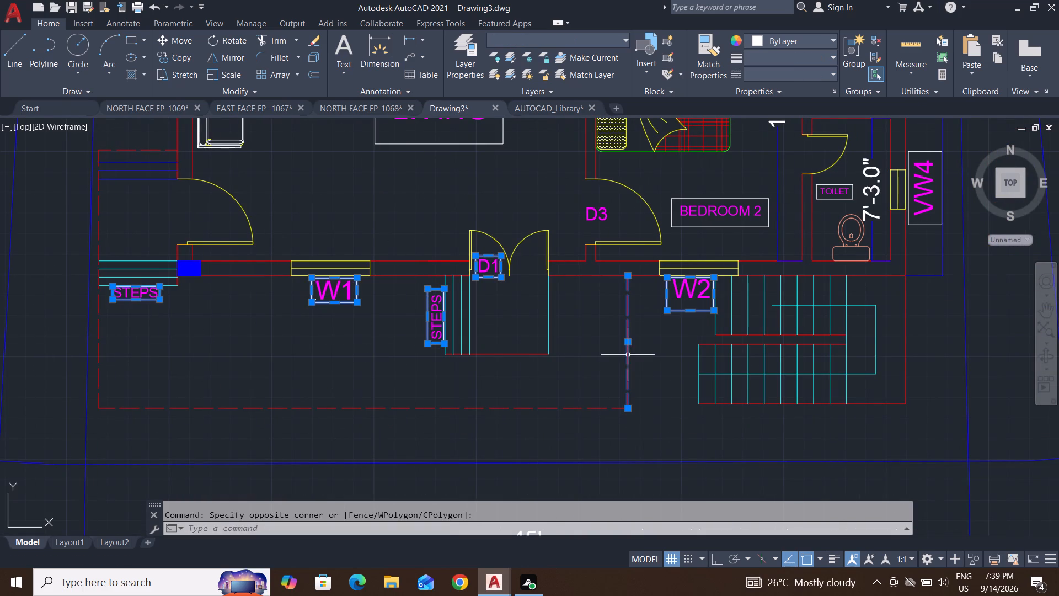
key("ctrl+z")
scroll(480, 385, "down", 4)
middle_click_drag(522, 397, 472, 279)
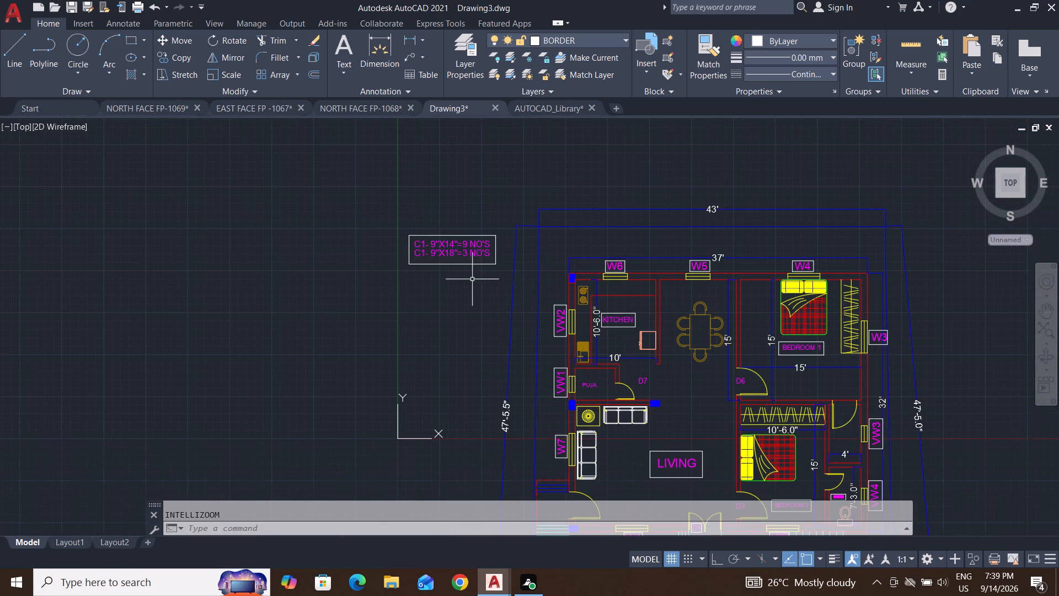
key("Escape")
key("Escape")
Change the linetype of the column schedule, W6, W5 and W4 label frames to ACAD_ISO02W100.
left_click(478, 264)
scroll(643, 278, "up", 3)
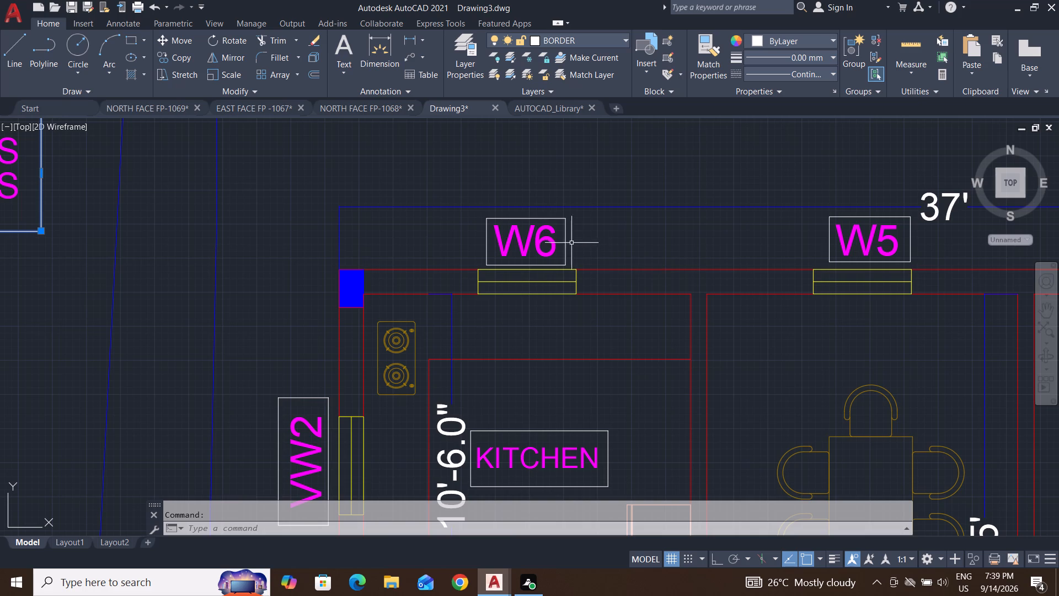
left_click(567, 244)
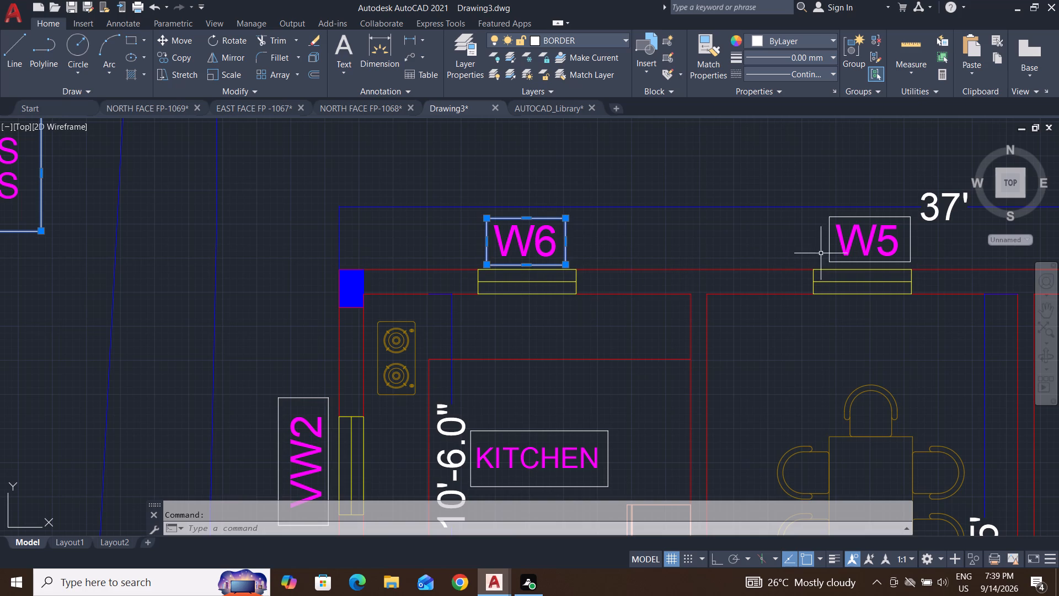
left_click(828, 250)
scroll(452, 323, "down", 3)
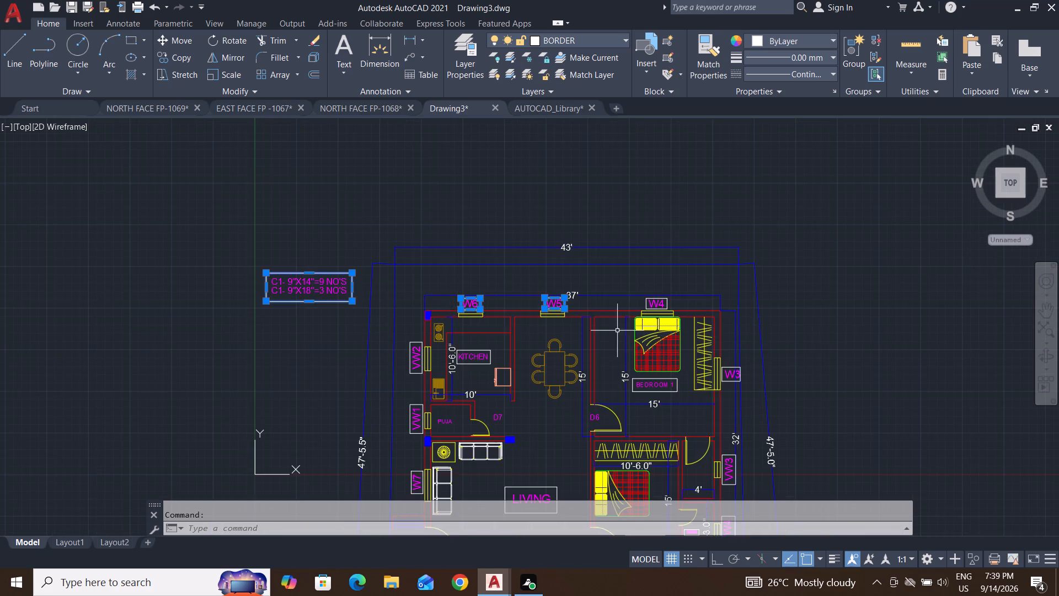
scroll(627, 323, "up", 3)
left_click(696, 269)
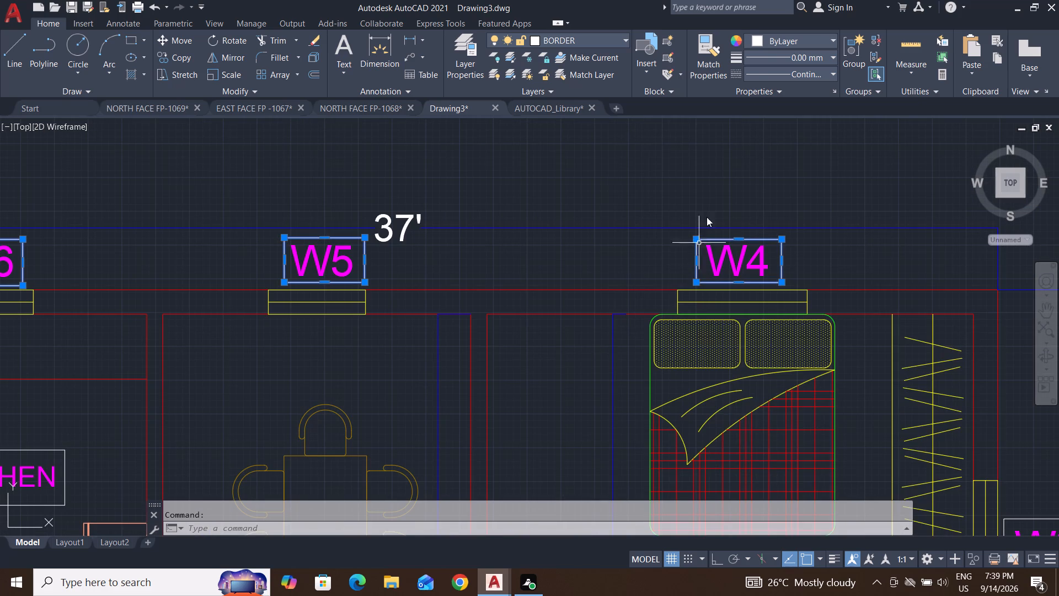
left_click(782, 76)
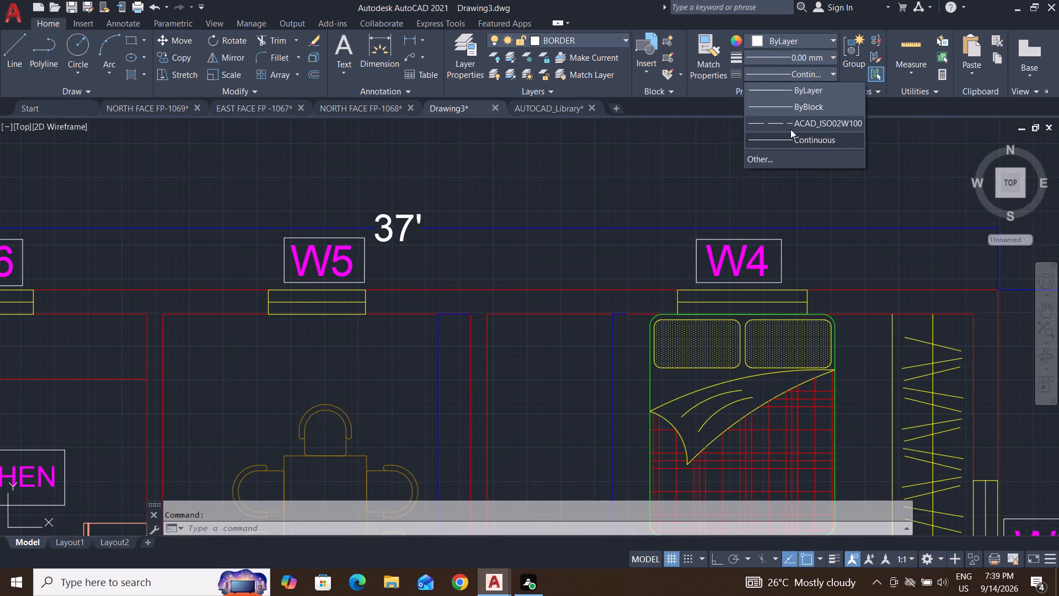
left_click(790, 129)
key("Escape")
key("Escape")
Change the linetype of the VW2, VW1, W7, both STEPS, W1, D1, W2, BEDROOM 2, TOILET and VW4 label frames to ACAD_ISO02W100.
scroll(480, 407, "down", 2)
middle_click_drag(480, 407, 659, 219)
scroll(659, 219, "down", 1)
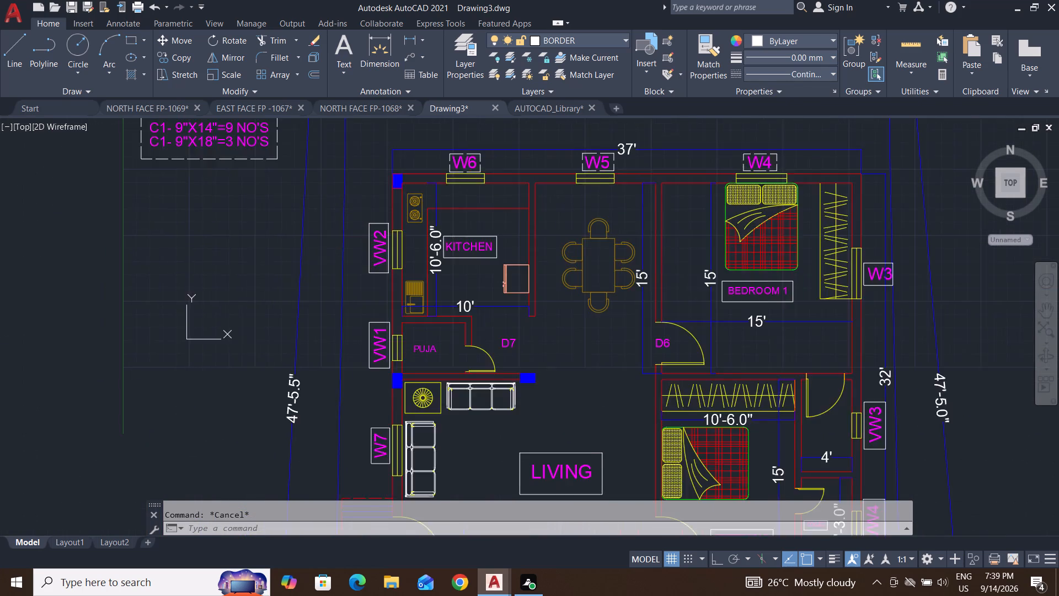
scroll(469, 247, "up", 3)
middle_click_drag(513, 286, 555, 219)
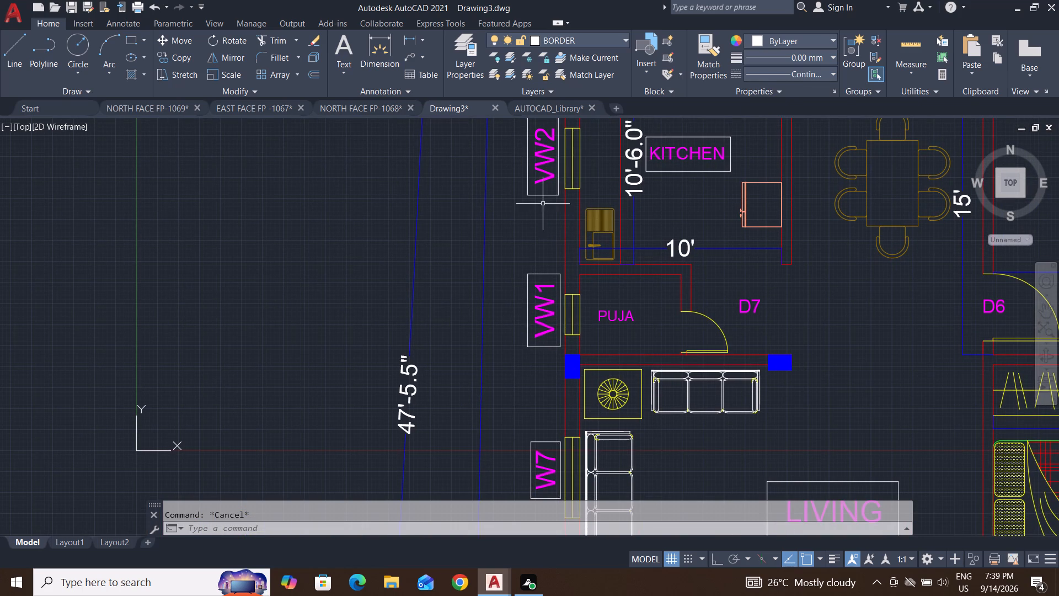
left_click(541, 196)
left_click(537, 273)
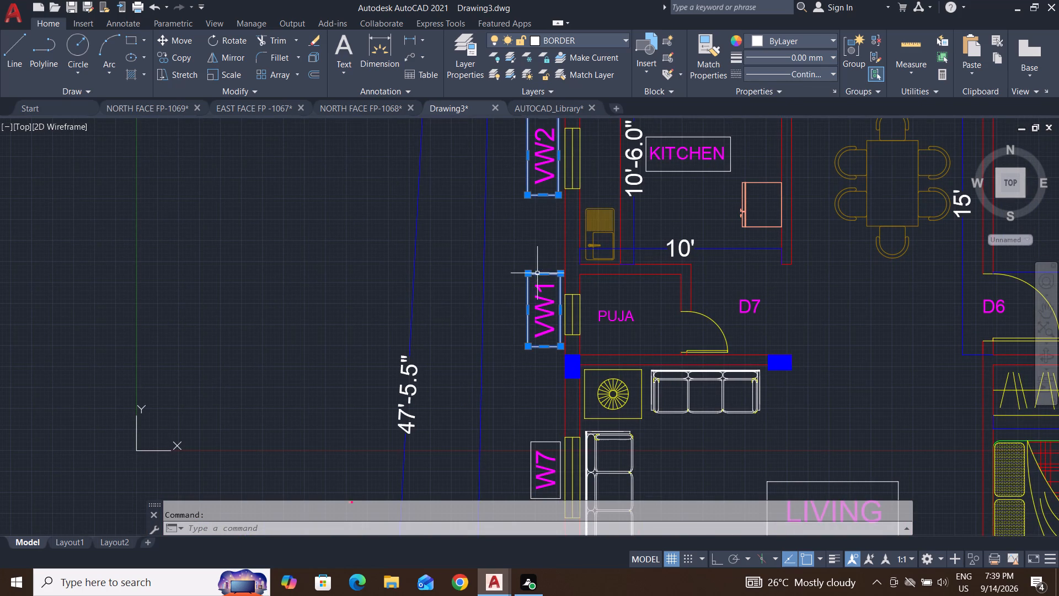
middle_click_drag(530, 395, 599, 169)
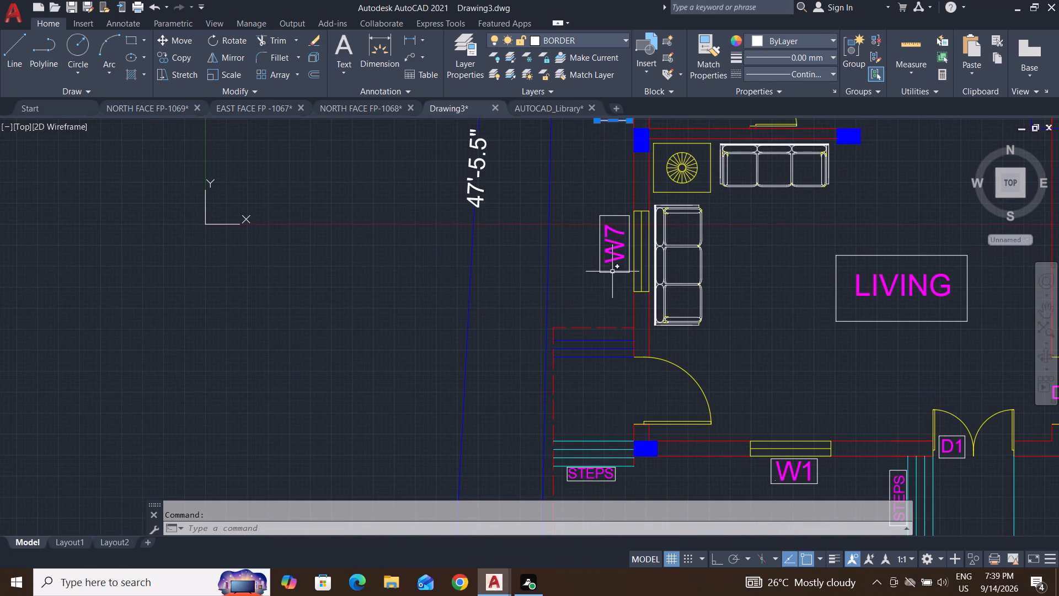
left_click(612, 272)
middle_click_drag(590, 382, 617, 242)
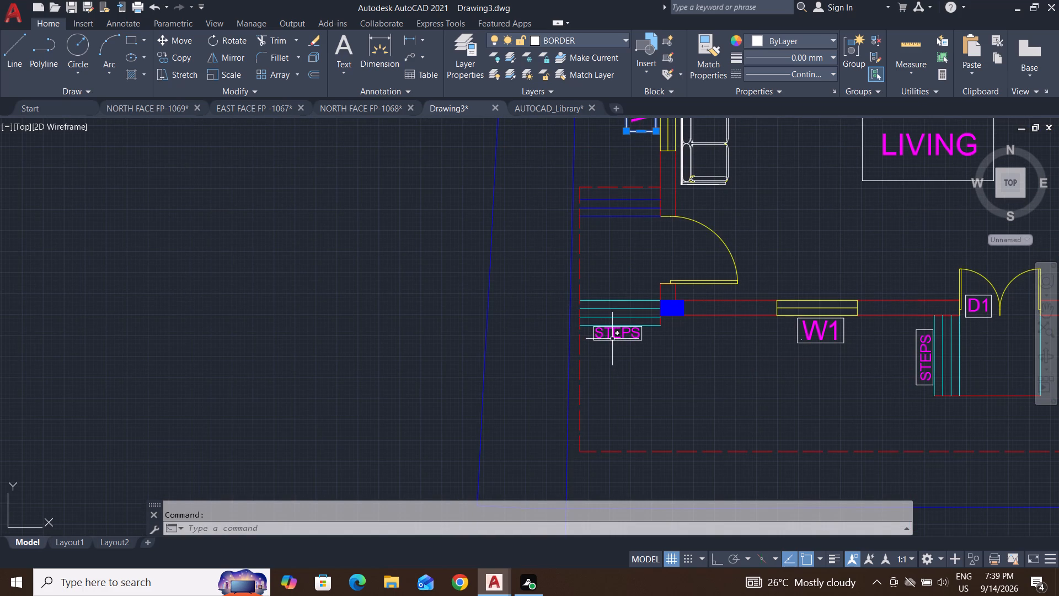
left_click(612, 341)
middle_click_drag(740, 382, 539, 352)
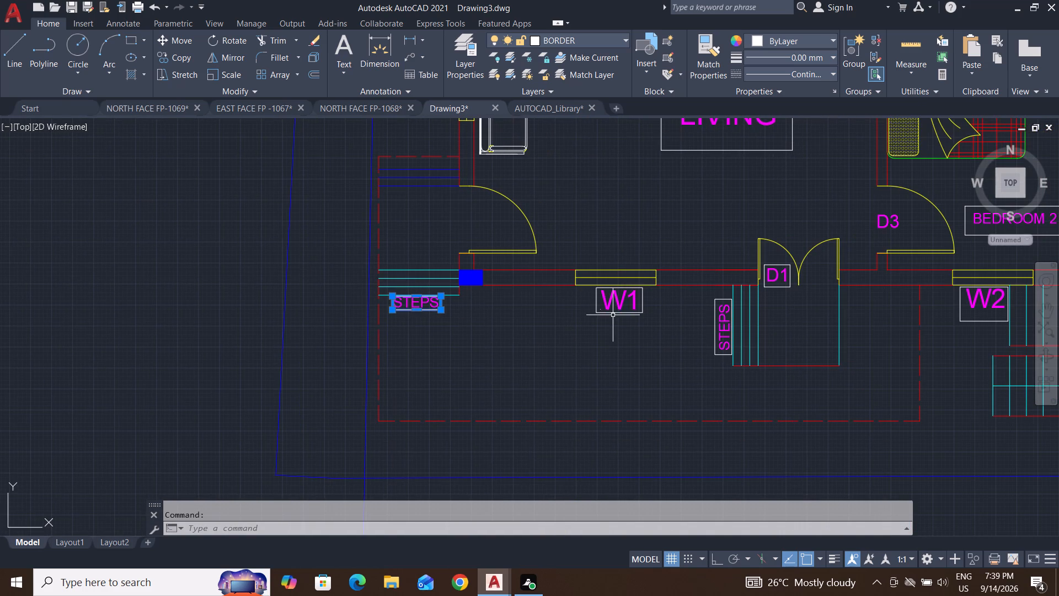
left_click(614, 313)
left_click(720, 354)
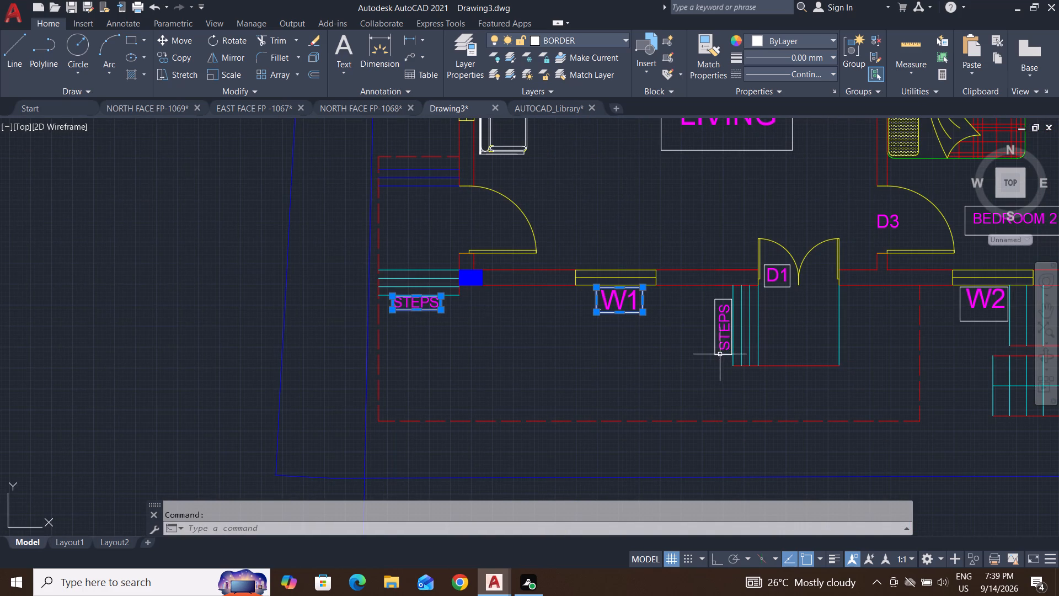
left_click(780, 286)
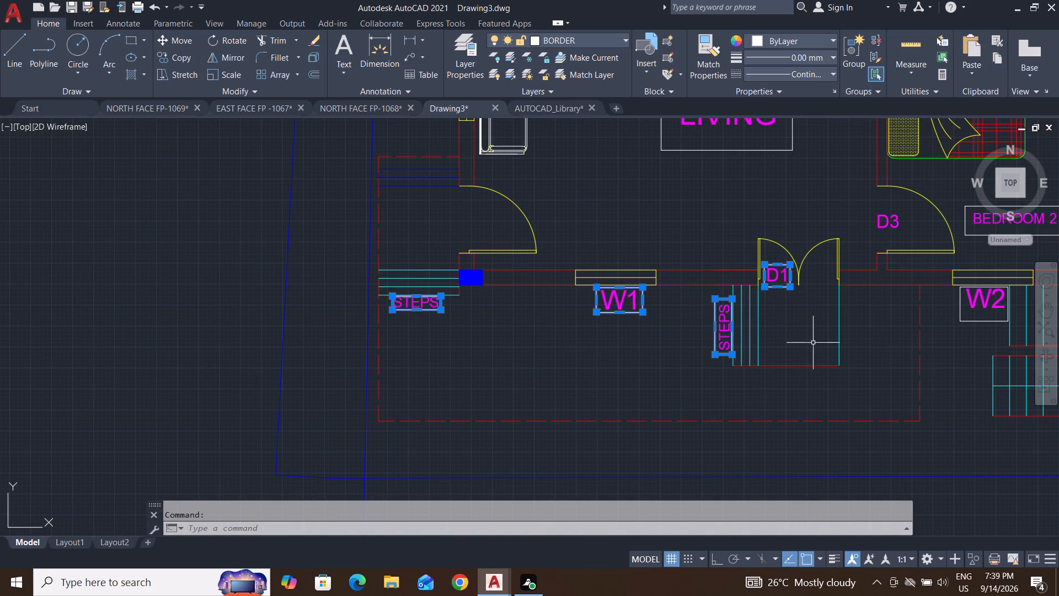
middle_click_drag(813, 343, 515, 318)
left_click(689, 298)
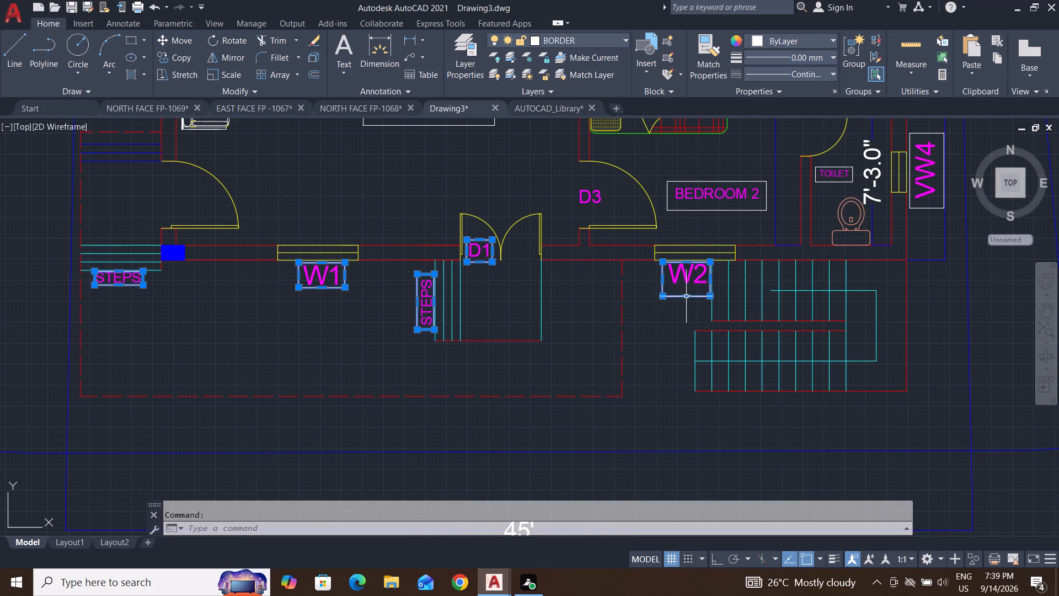
left_click(730, 210)
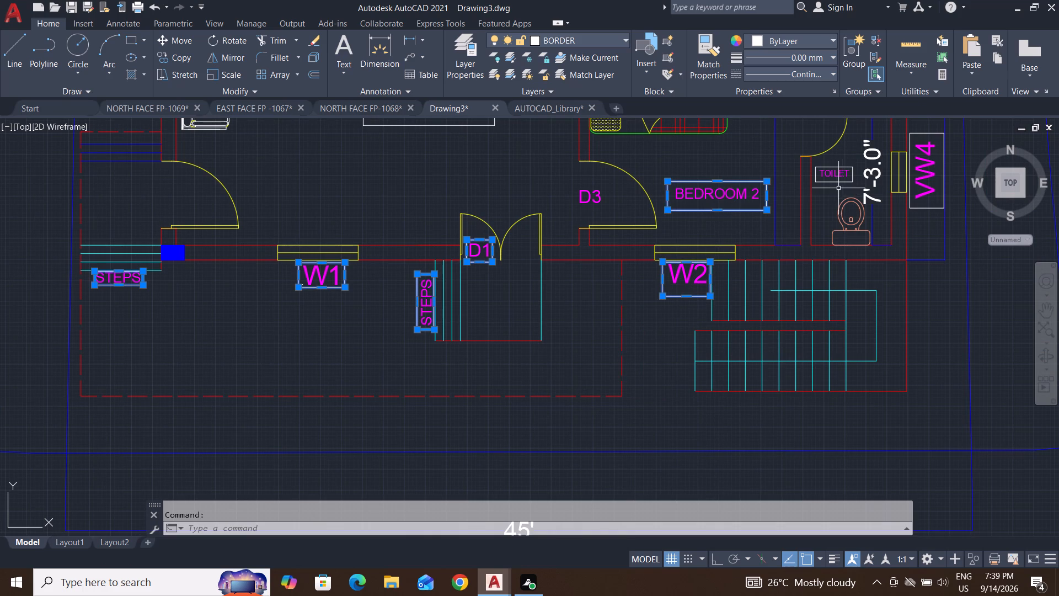
left_click(845, 179)
left_click(814, 207)
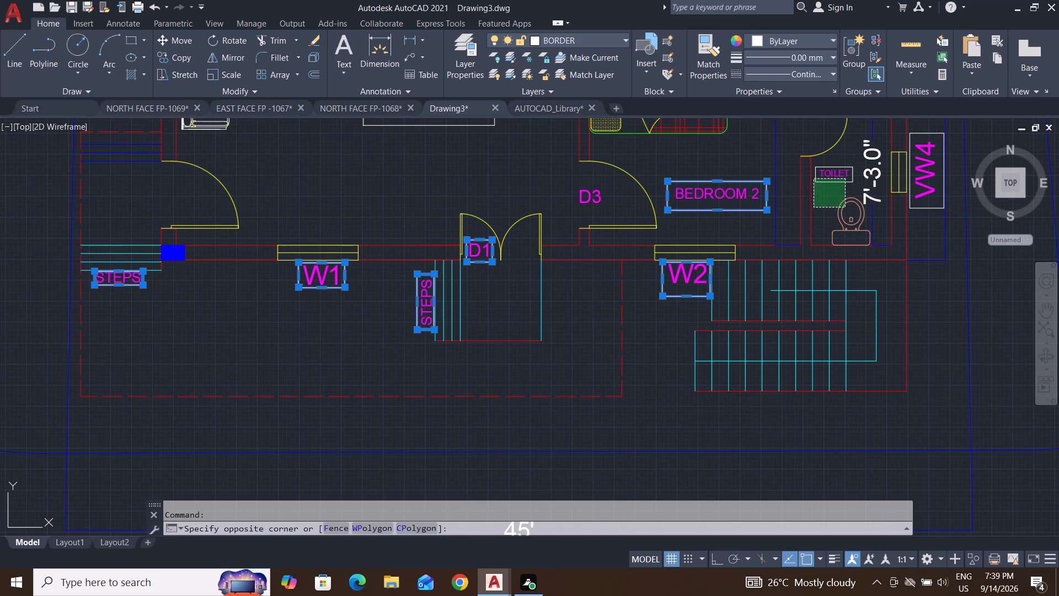
left_click(926, 211)
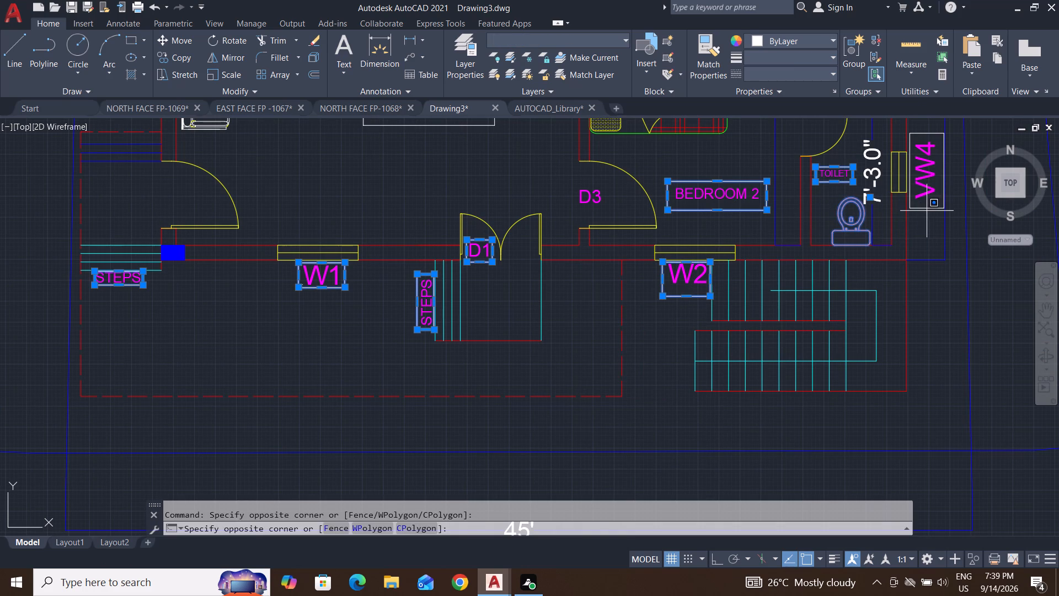
left_click(921, 203)
left_click(789, 70)
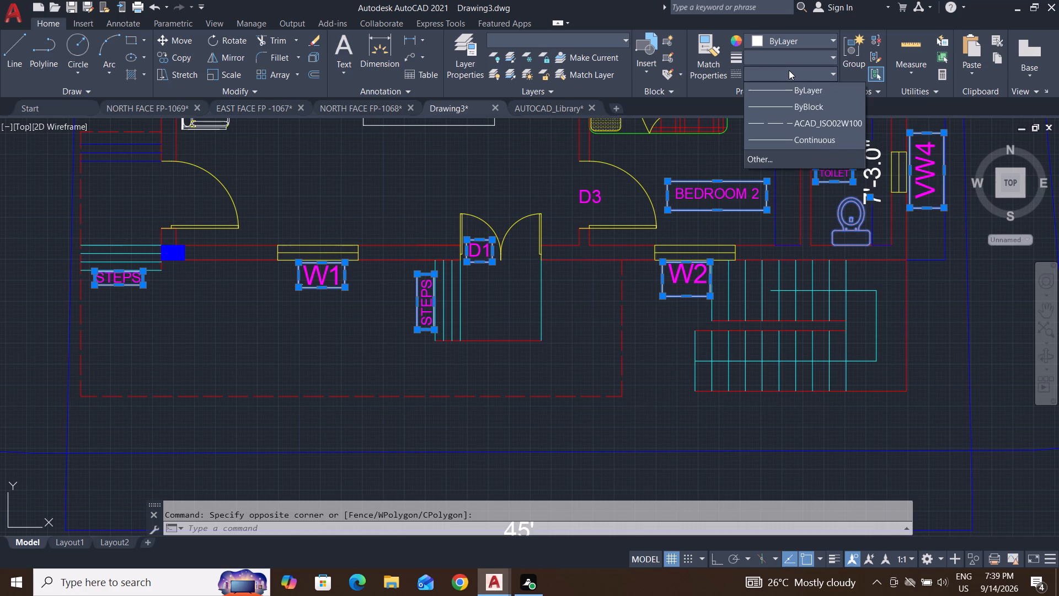
left_click(803, 119)
key("Escape")
key("Escape")
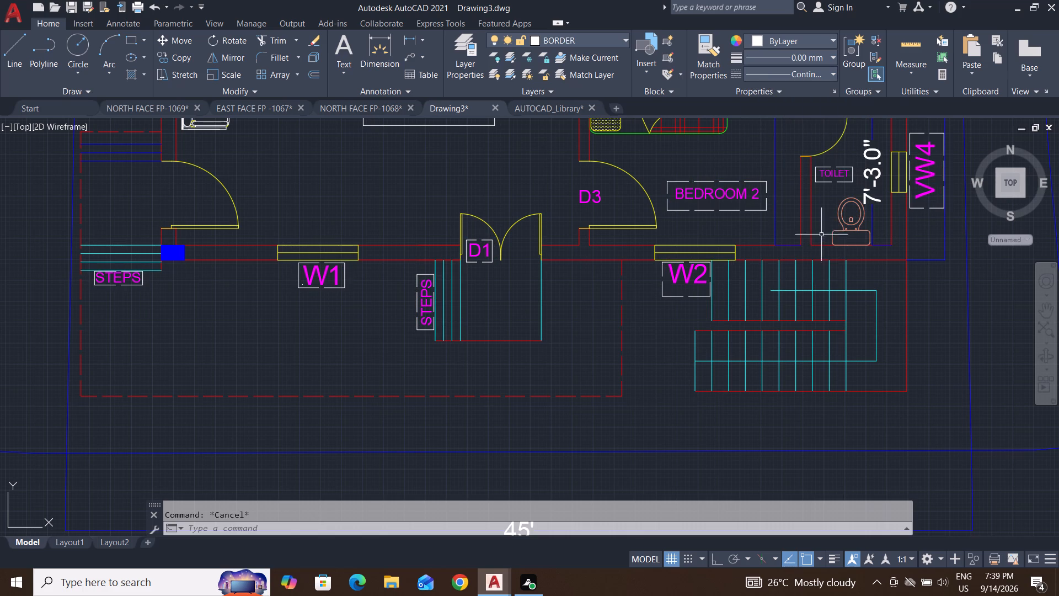
Change the linetype of the LIVING room label frame to ACAD_ISO02W100.
scroll(538, 332, "down", 1)
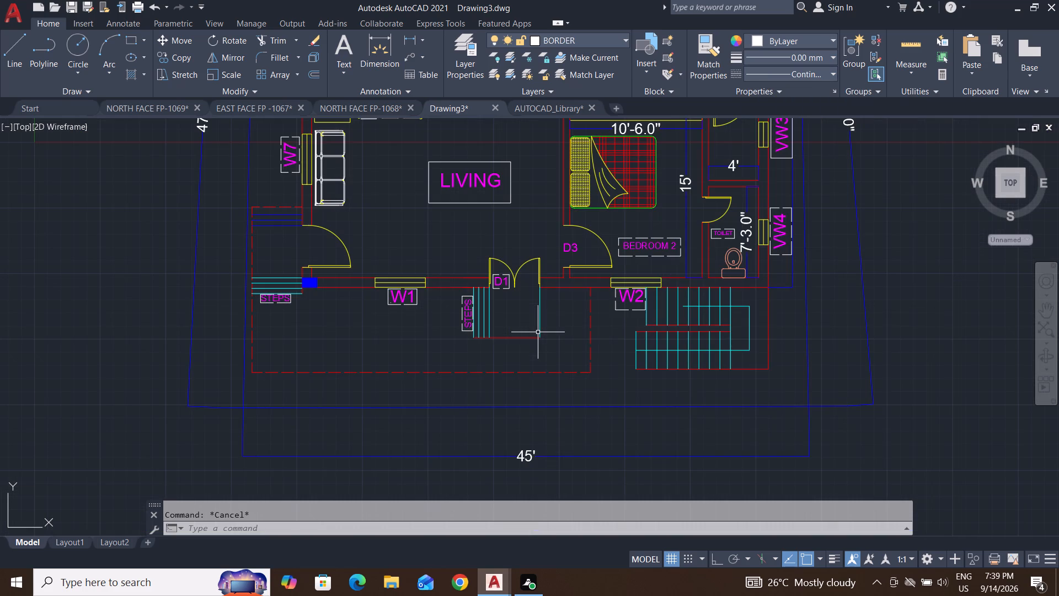
scroll(568, 289, "down", 1)
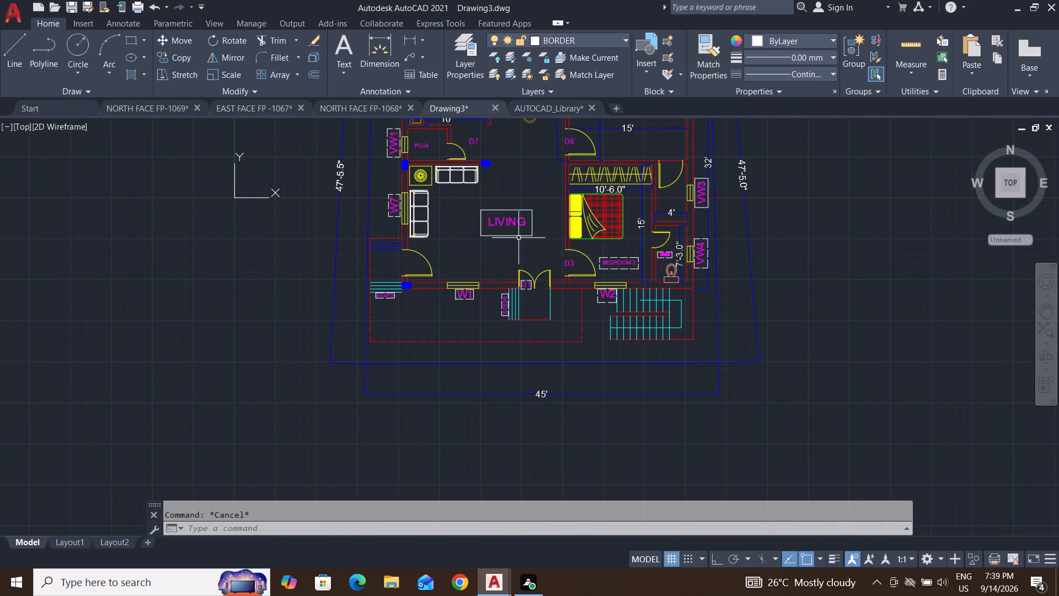
left_click(513, 232)
left_click(499, 248)
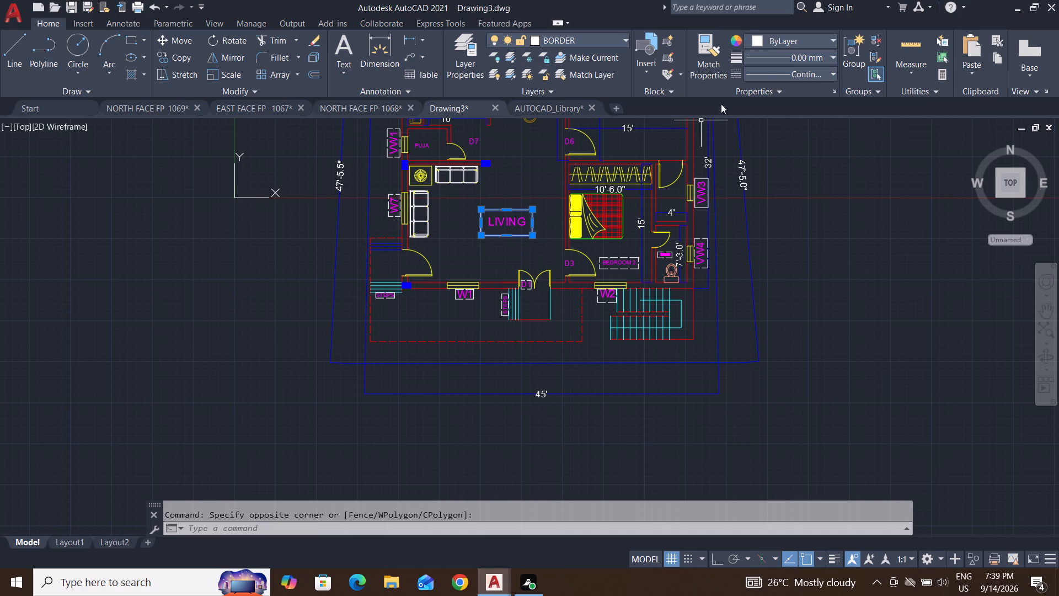
left_click(804, 64)
left_click(809, 77)
left_click(814, 62)
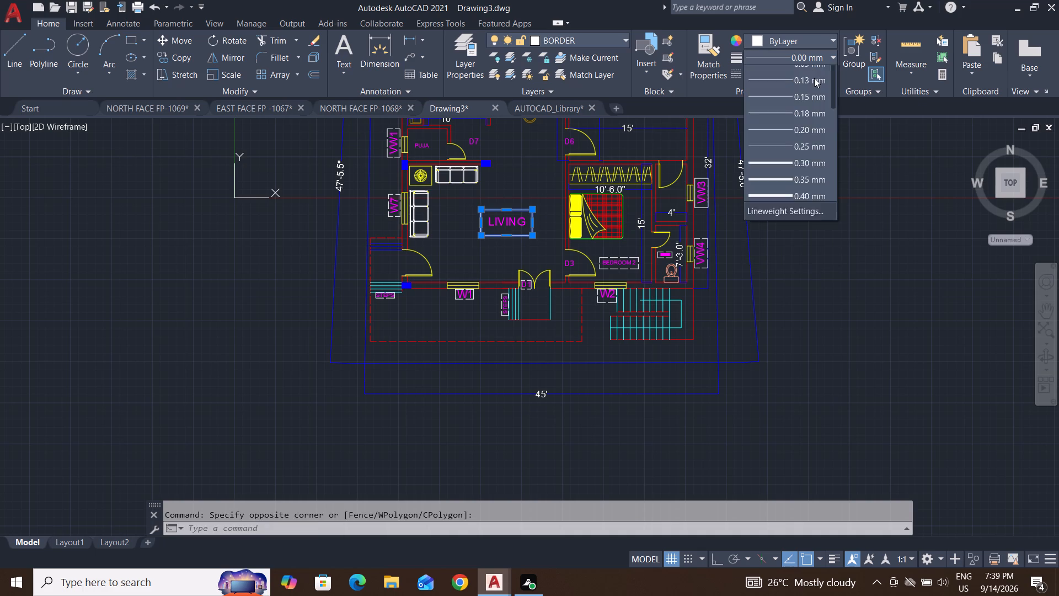
left_click(865, 182)
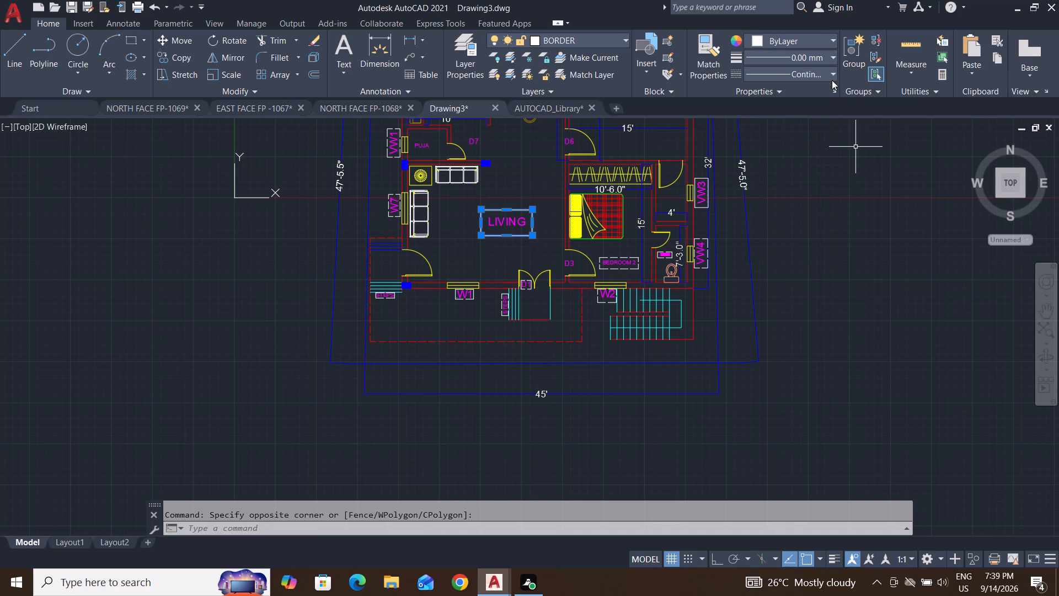
left_click(832, 77)
left_click(811, 120)
key("Escape")
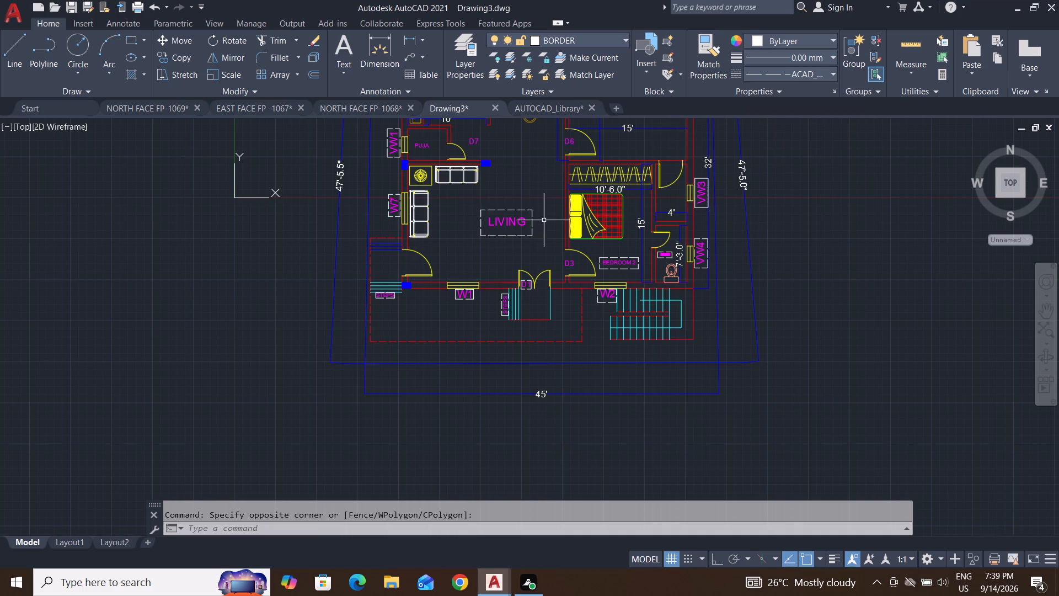
key("Escape")
Change the linetype of the KITCHEN and BEDROOM 1 label frames to ACAD_ISO02W100.
middle_click_drag(639, 268, 654, 431)
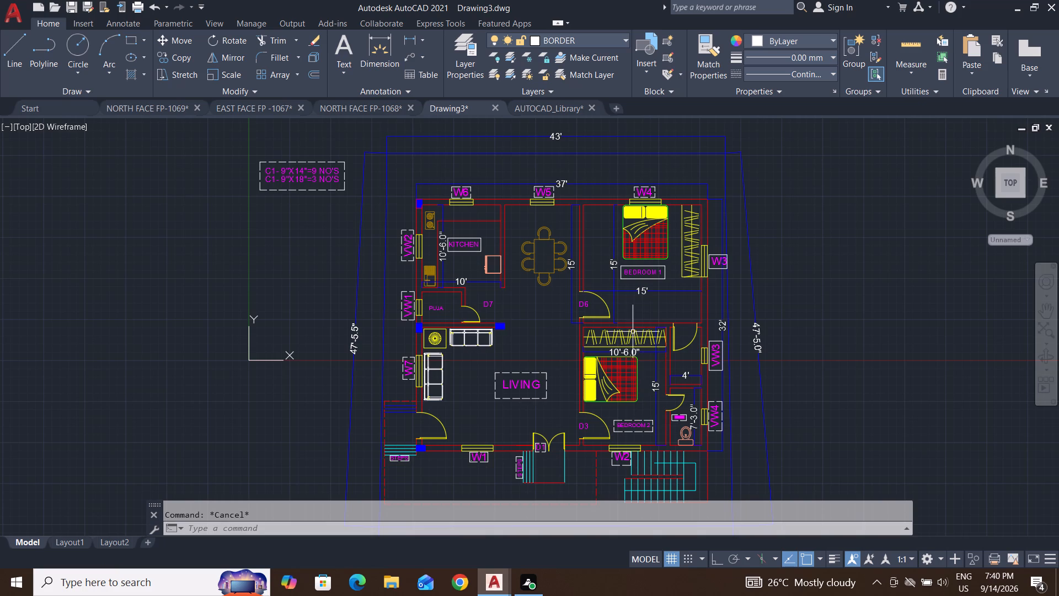
scroll(452, 255, "up", 2)
left_click(494, 241)
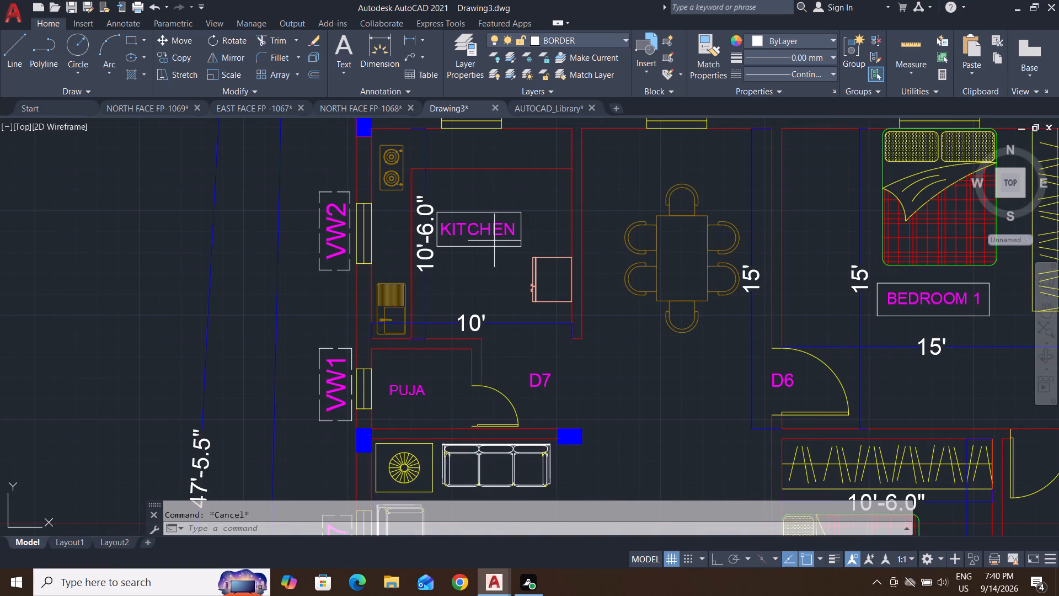
left_click(483, 268)
left_click(900, 313)
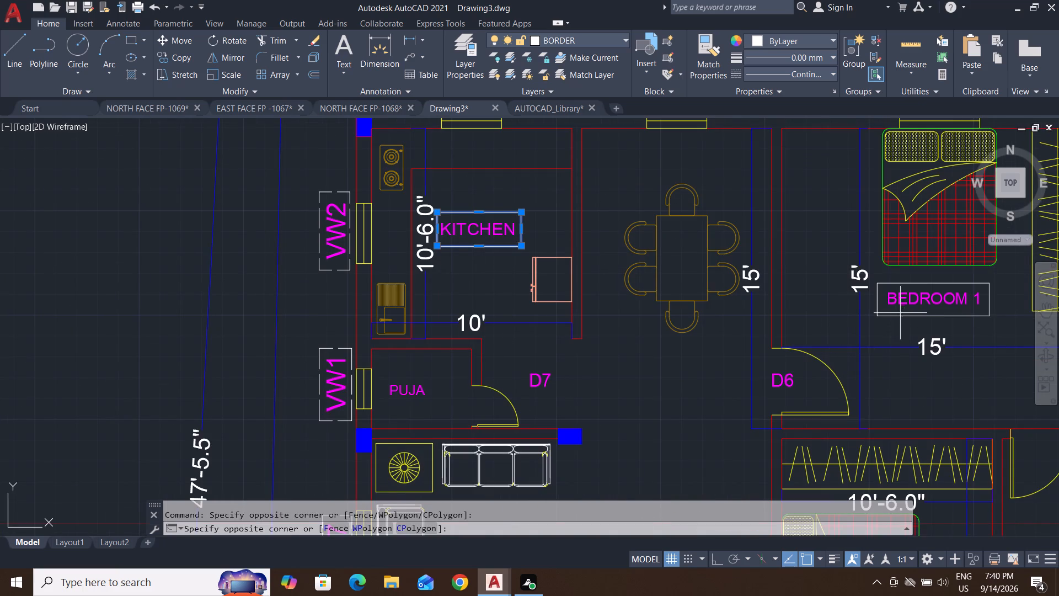
left_click(885, 334)
left_click(823, 74)
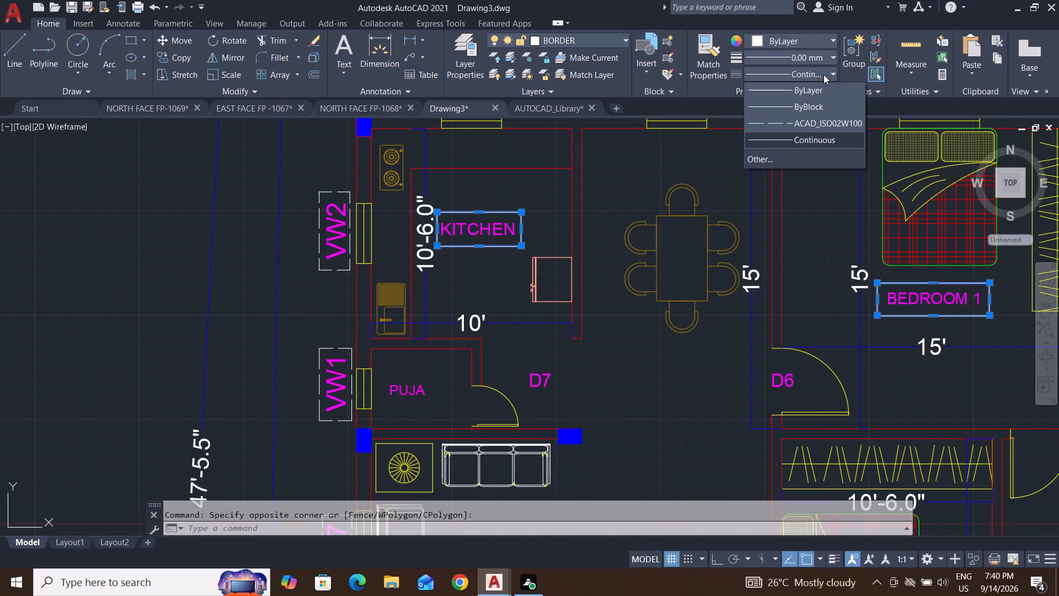
left_click(804, 127)
key("Escape")
key("Escape")
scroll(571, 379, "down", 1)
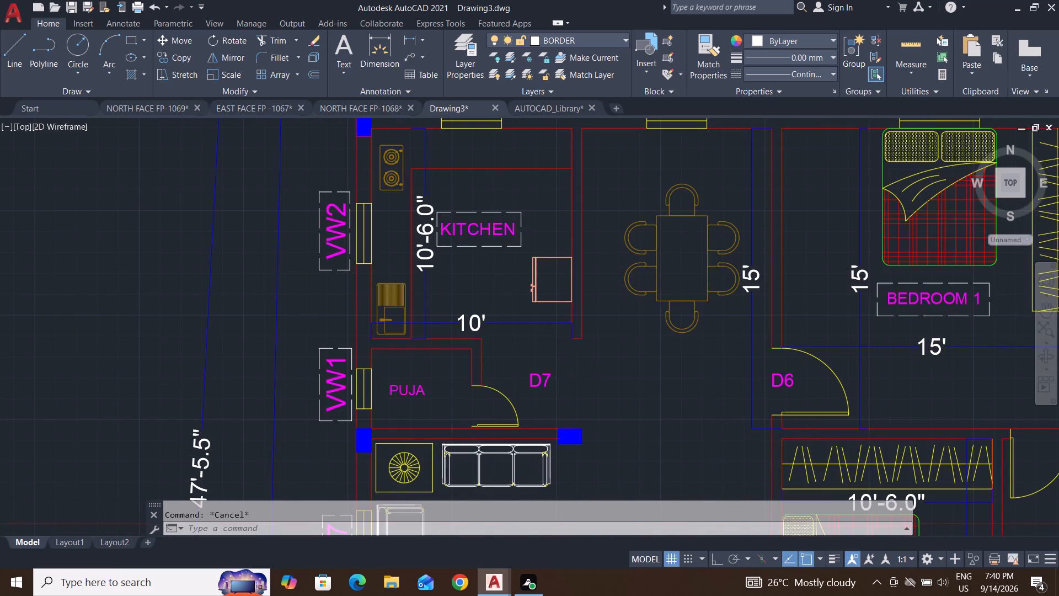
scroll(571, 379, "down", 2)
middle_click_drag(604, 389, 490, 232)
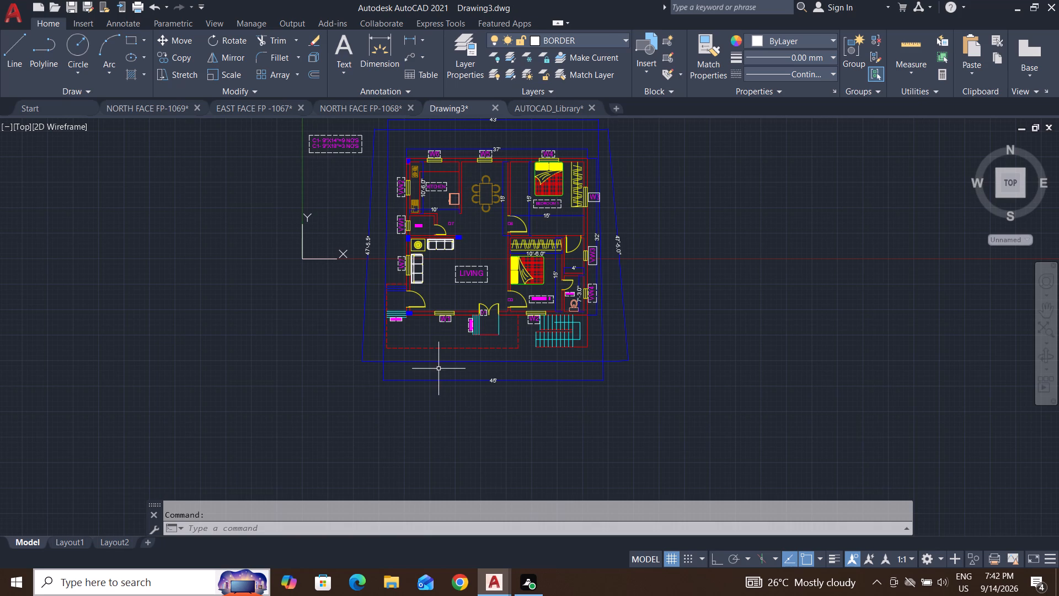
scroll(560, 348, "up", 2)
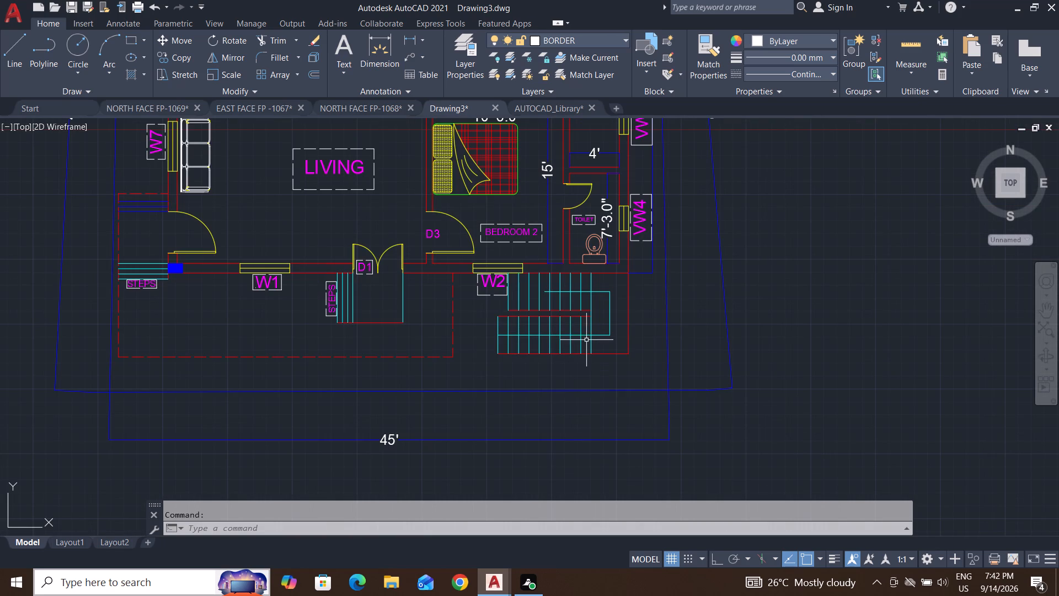
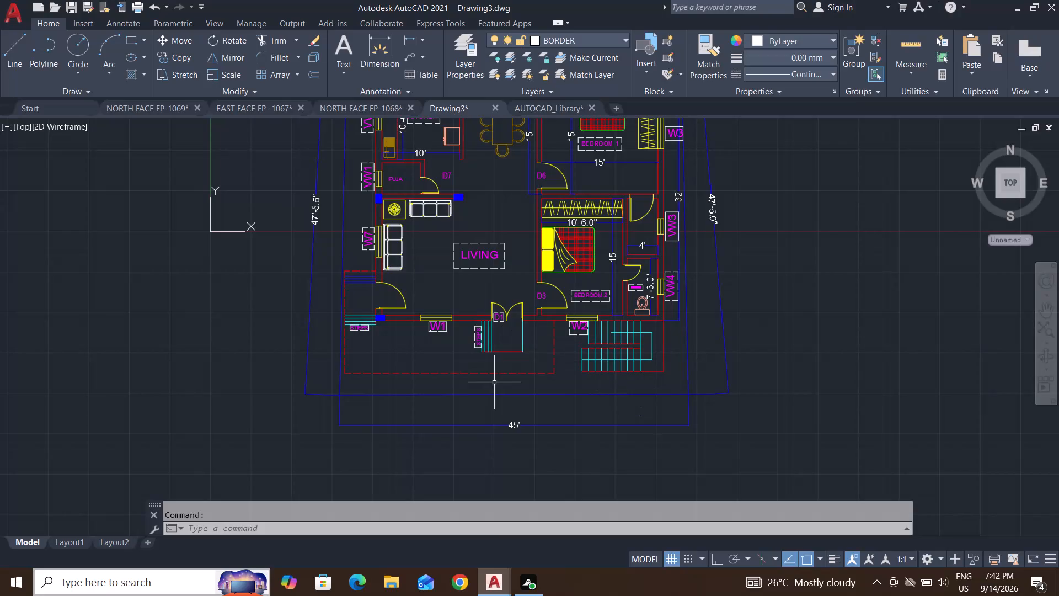
Copy the dashed frame of the D1 door label to the D3 door label near BEDROOM 2.
scroll(540, 302, "up", 2)
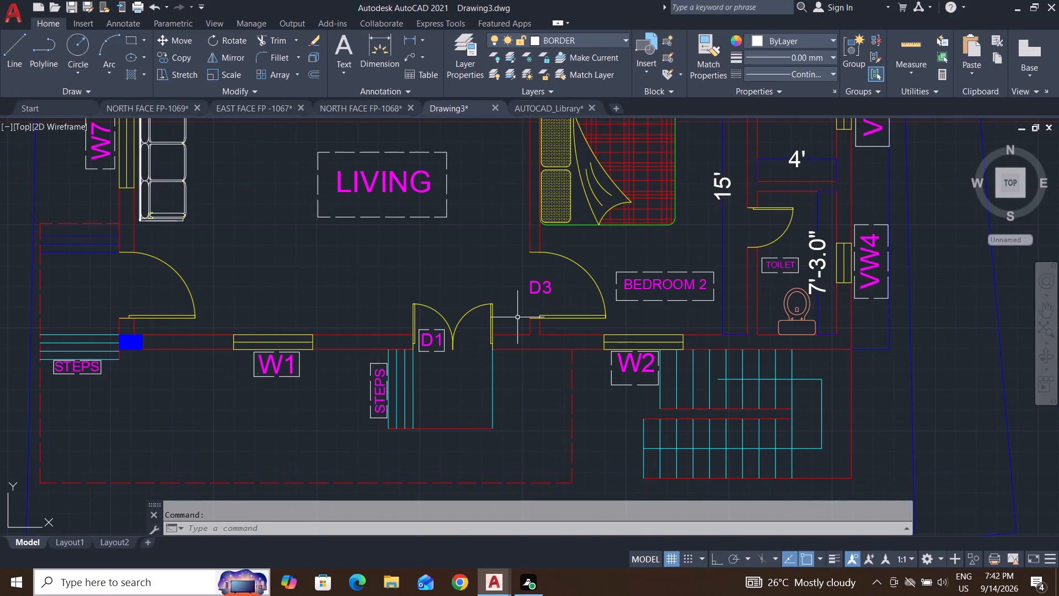
left_click(442, 352)
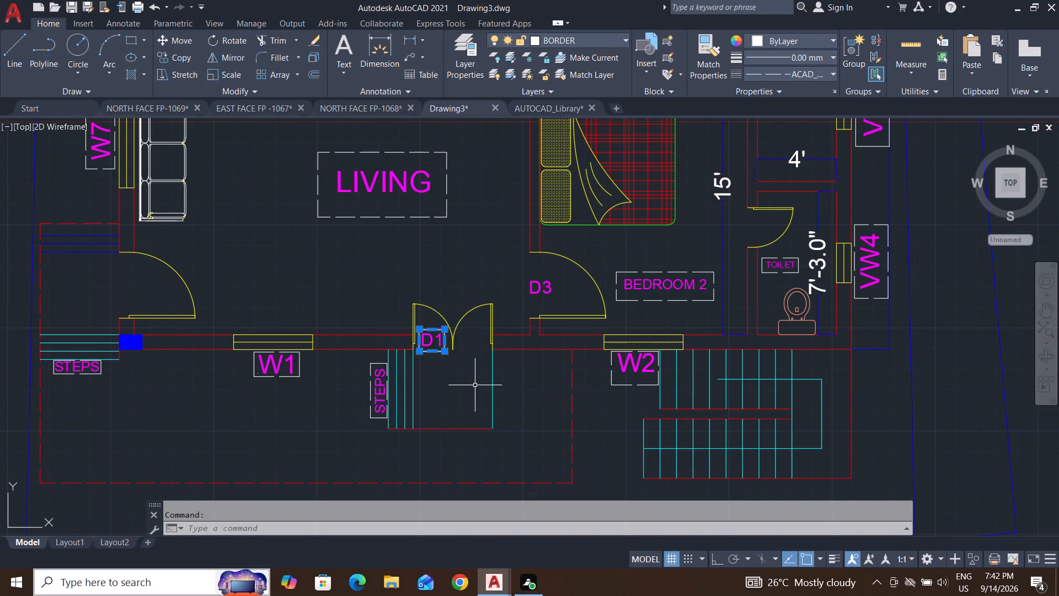
type("CO")
key("Return")
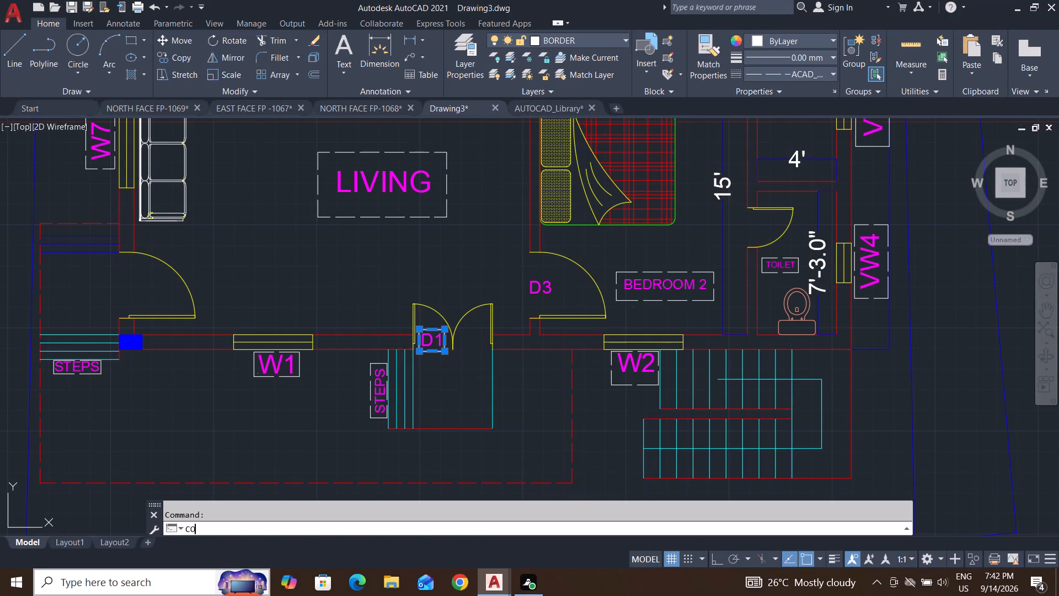
left_click(445, 354)
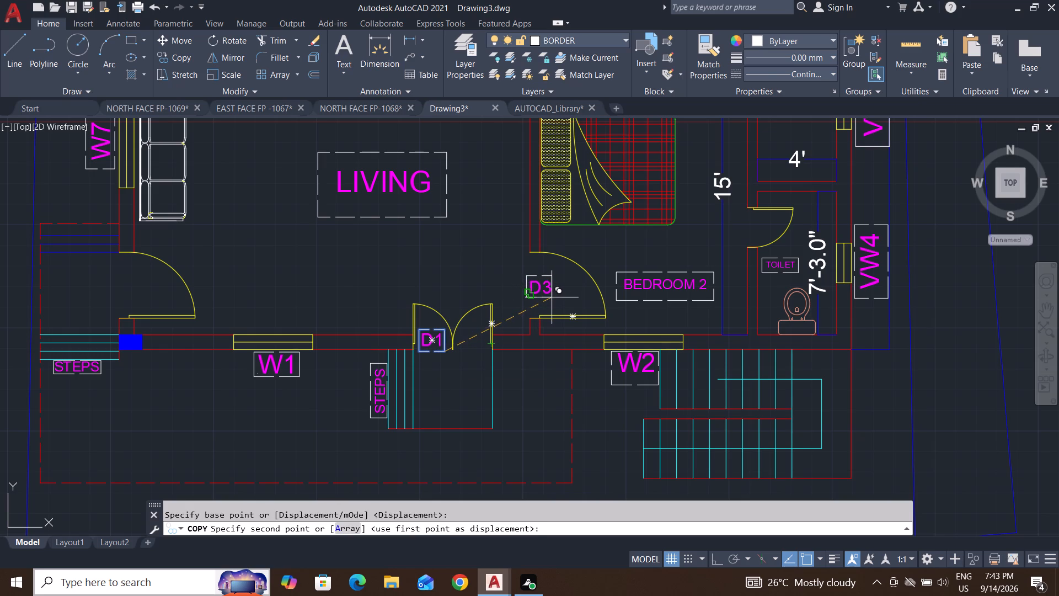
left_click(550, 298)
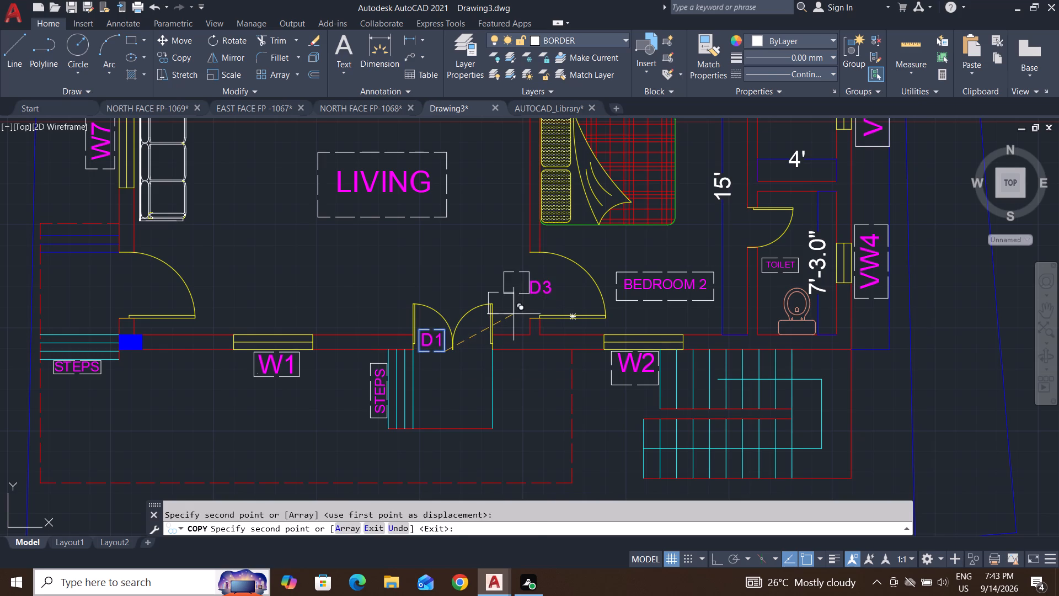
key("Escape")
key("Escape")
key("Escape")
Move the copied frame so it surrounds the D3 door label.
scroll(521, 268, "up", 2)
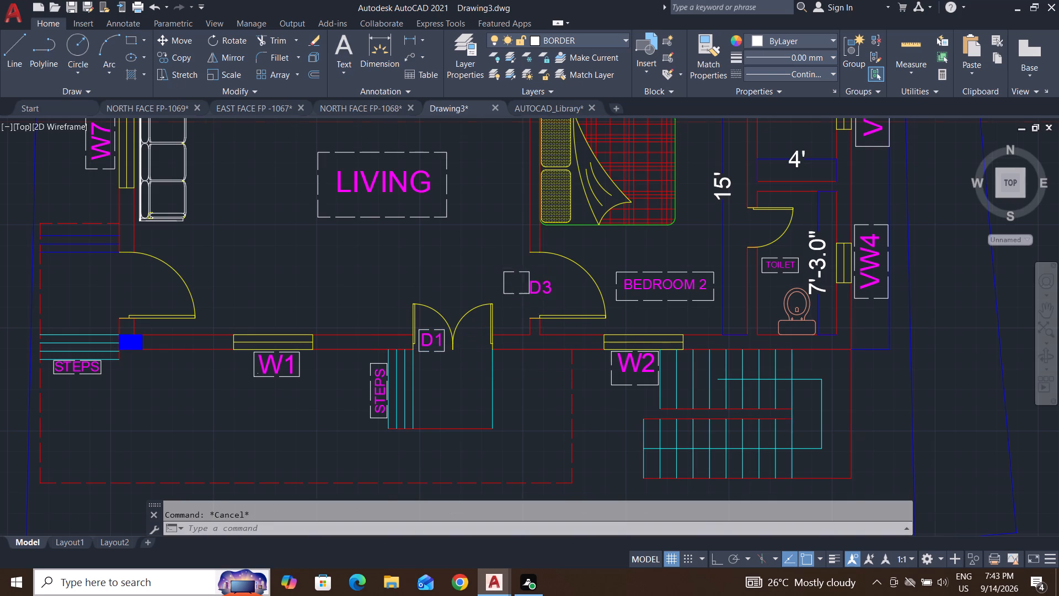
scroll(521, 268, "up", 1)
left_click(526, 267)
left_click(420, 403)
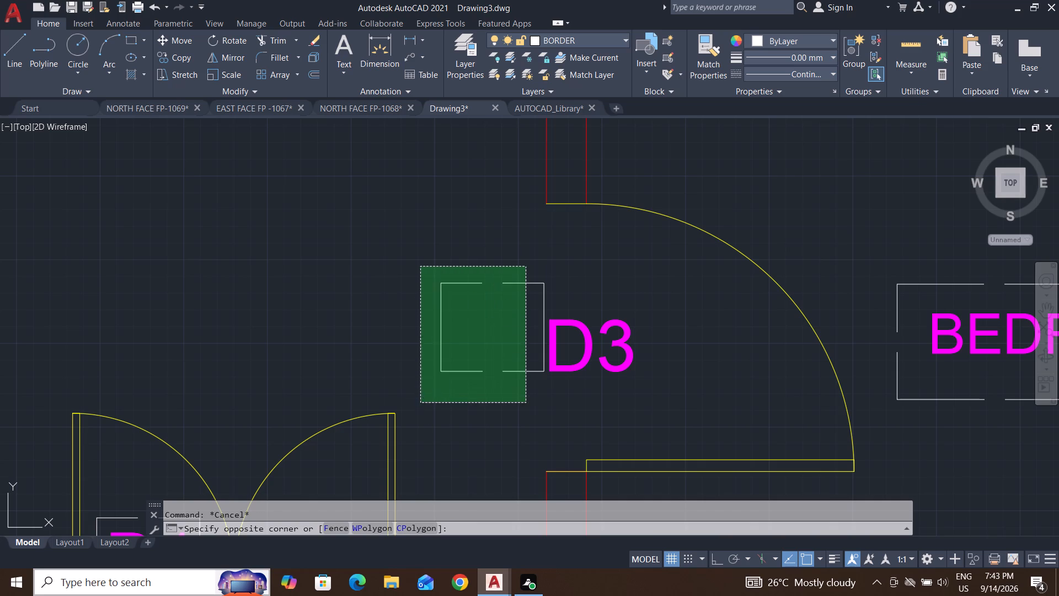
key("m")
key("Return")
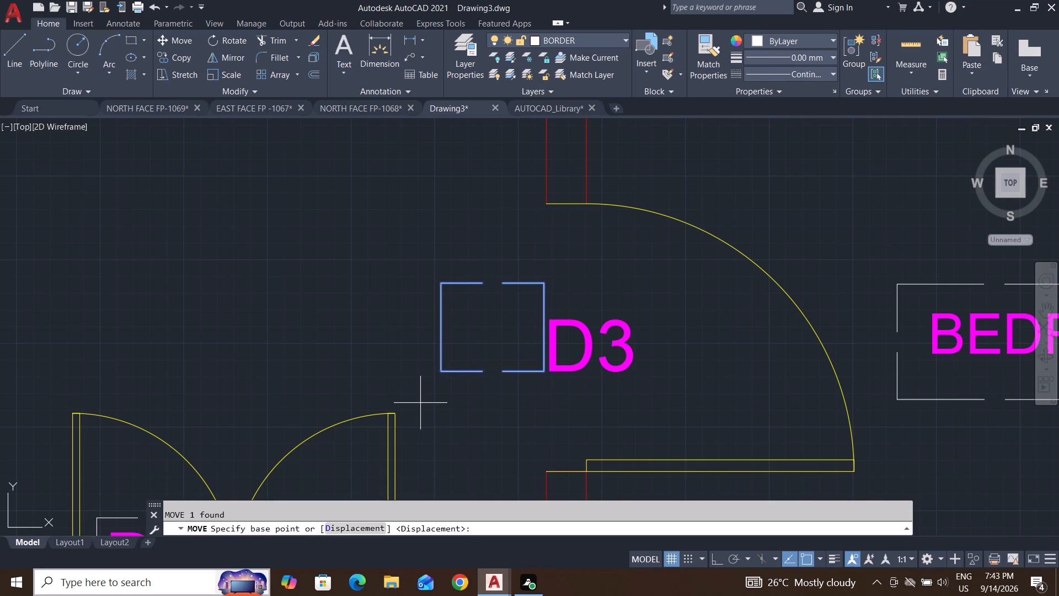
left_click(441, 376)
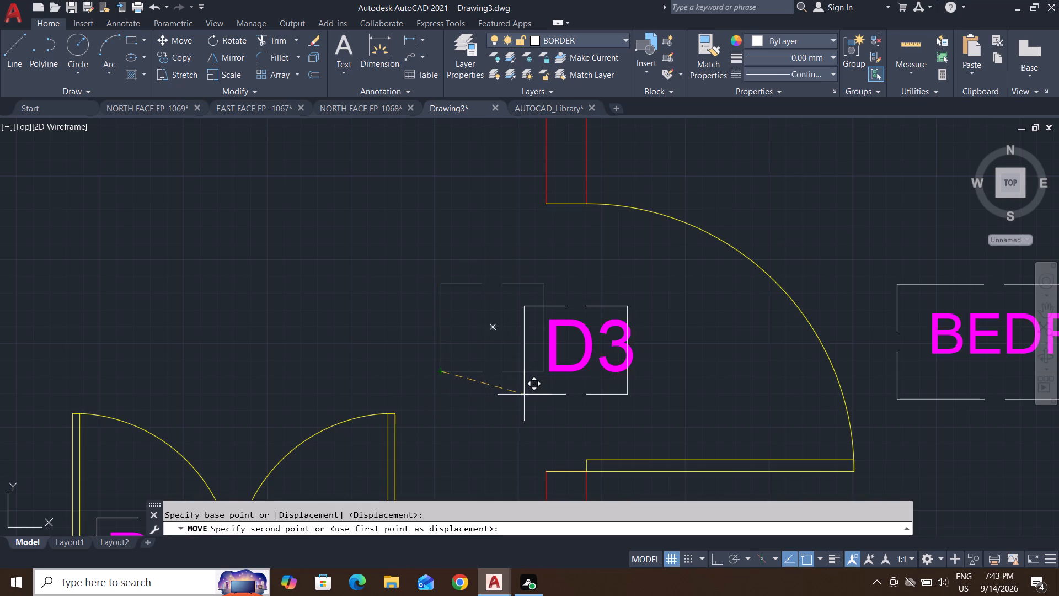
left_click(539, 389)
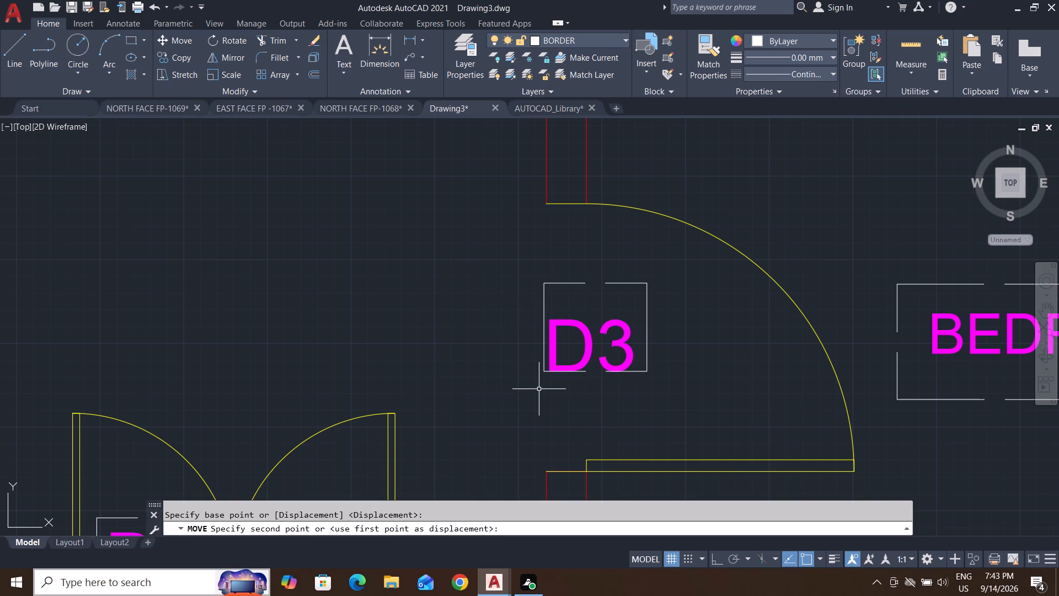
left_click(662, 280)
left_click(463, 316)
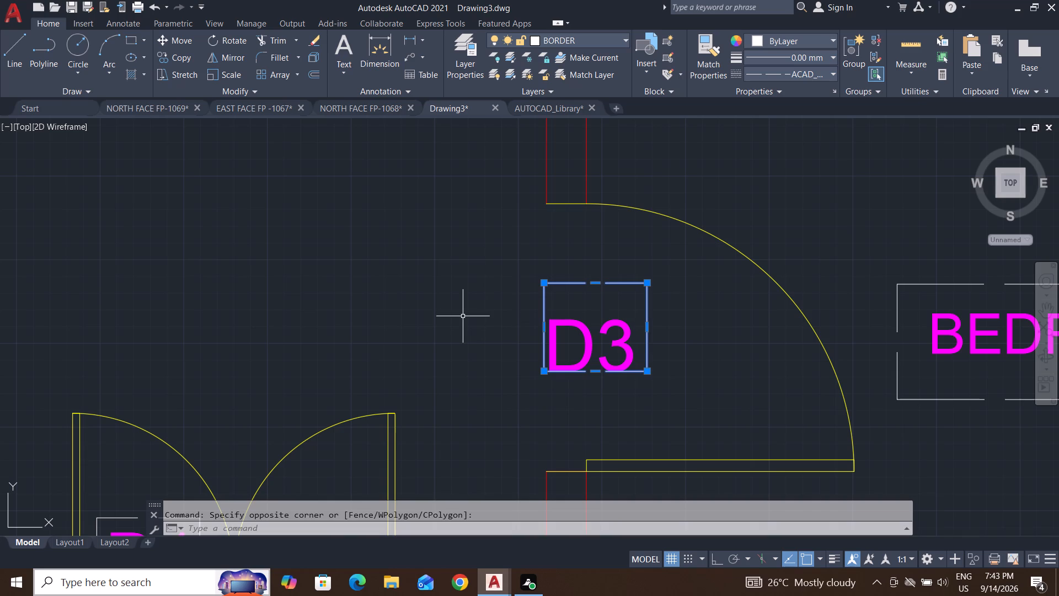
key("m")
key("Return")
scroll(539, 374, "up", 2)
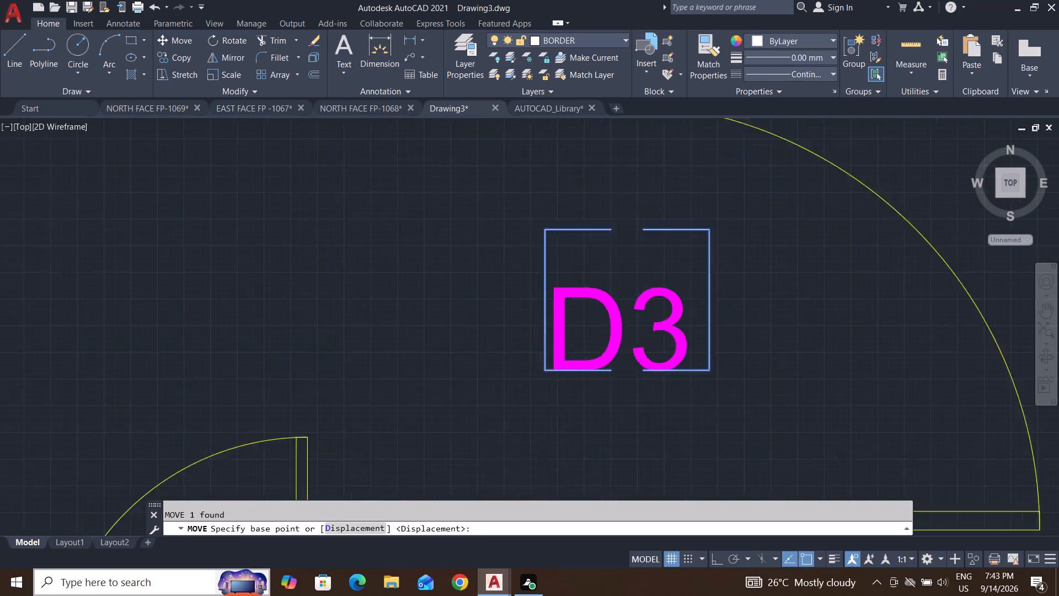
left_click(548, 371)
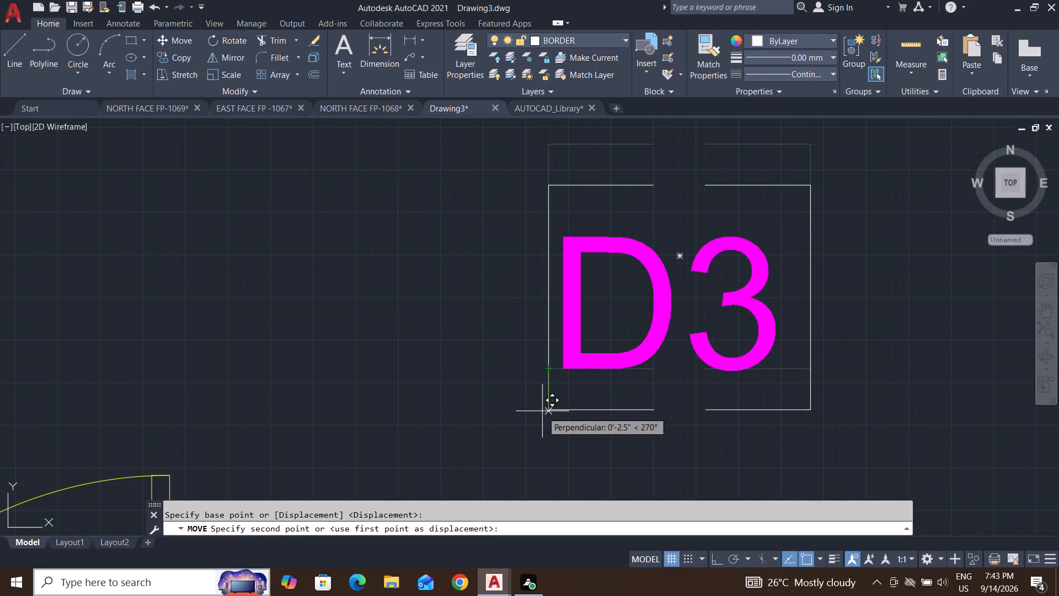
left_click(538, 418)
Copy the D3 label's frame up to the D6 door label near BEDROOM 1.
scroll(518, 450, "down", 4)
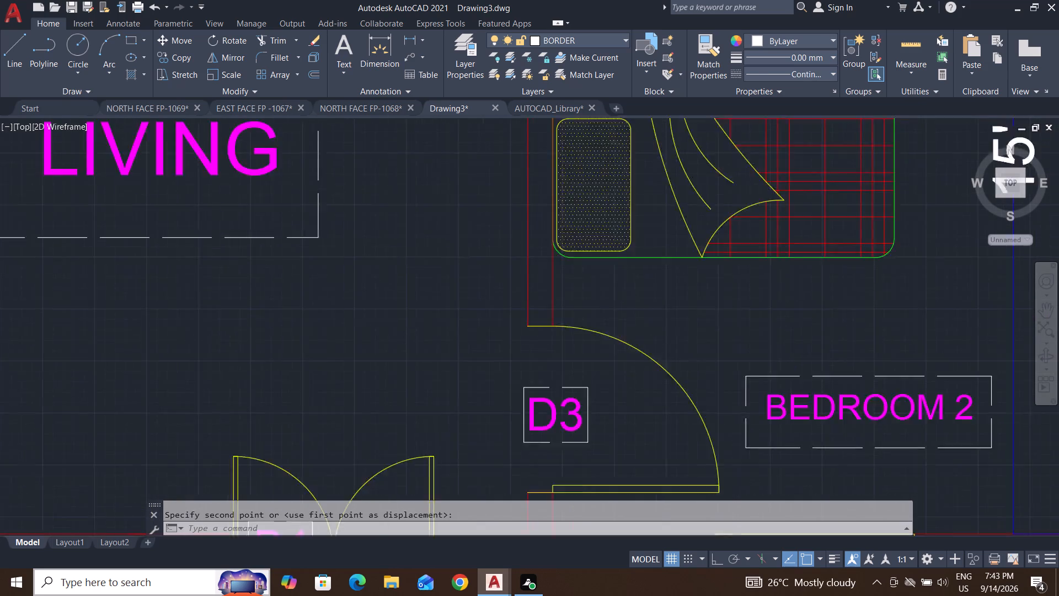
scroll(518, 450, "down", 2)
middle_click_drag(500, 462, 526, 391)
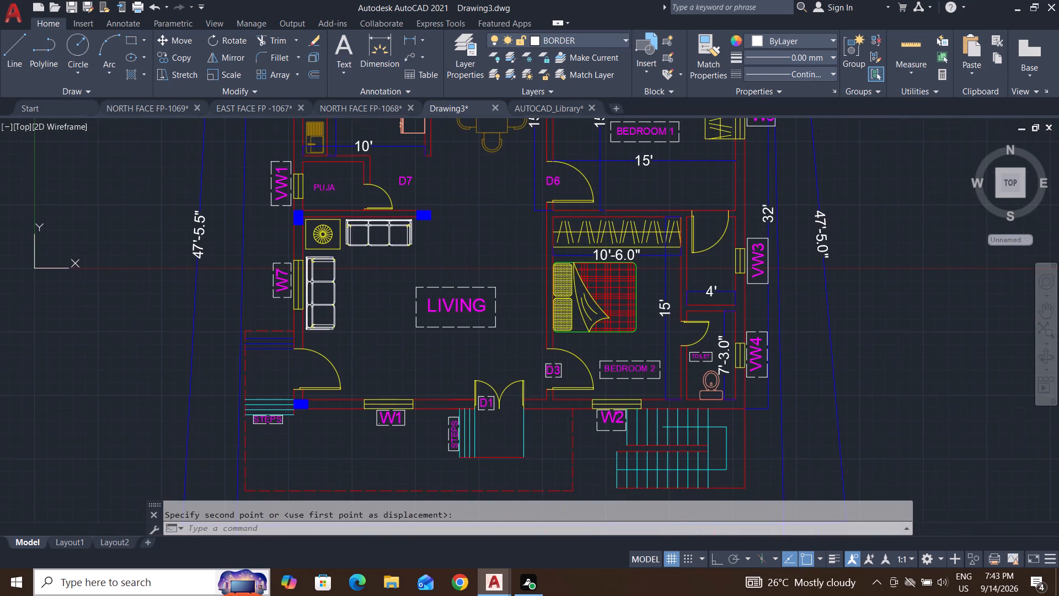
scroll(523, 410, "up", 3)
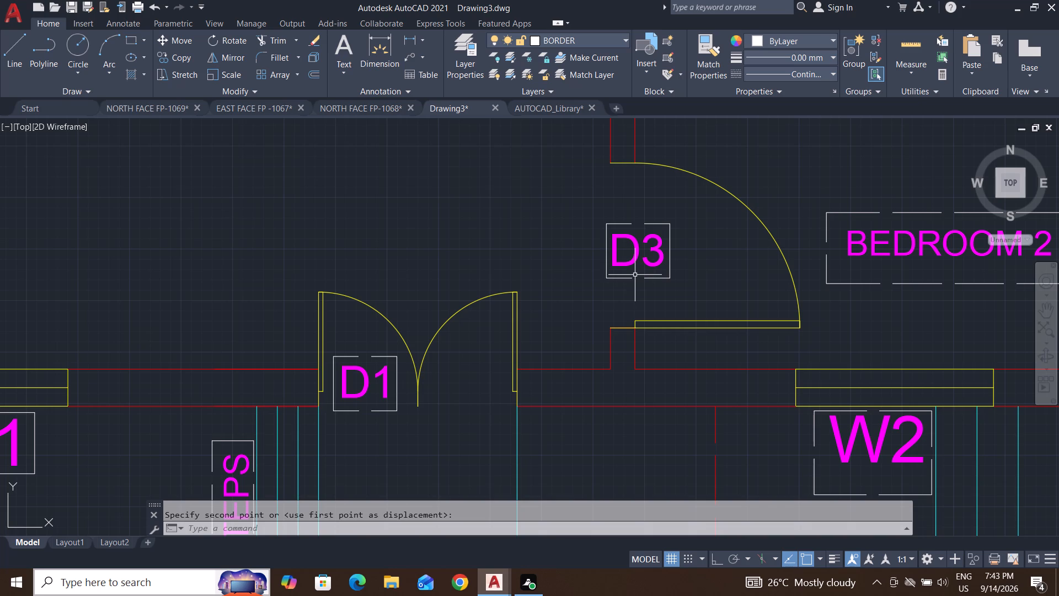
key("Escape")
key("Escape")
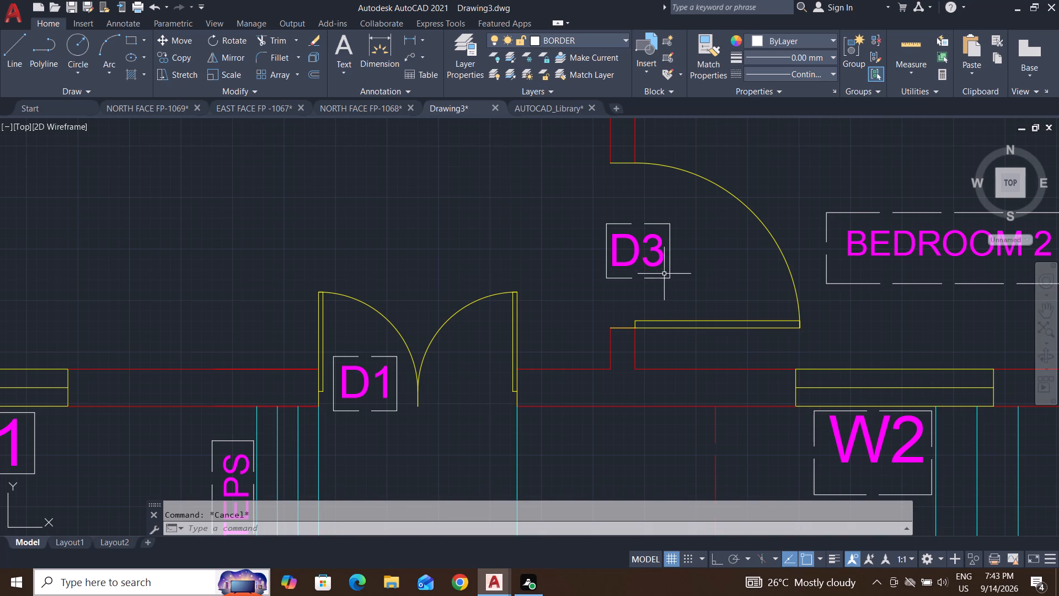
left_click(666, 275)
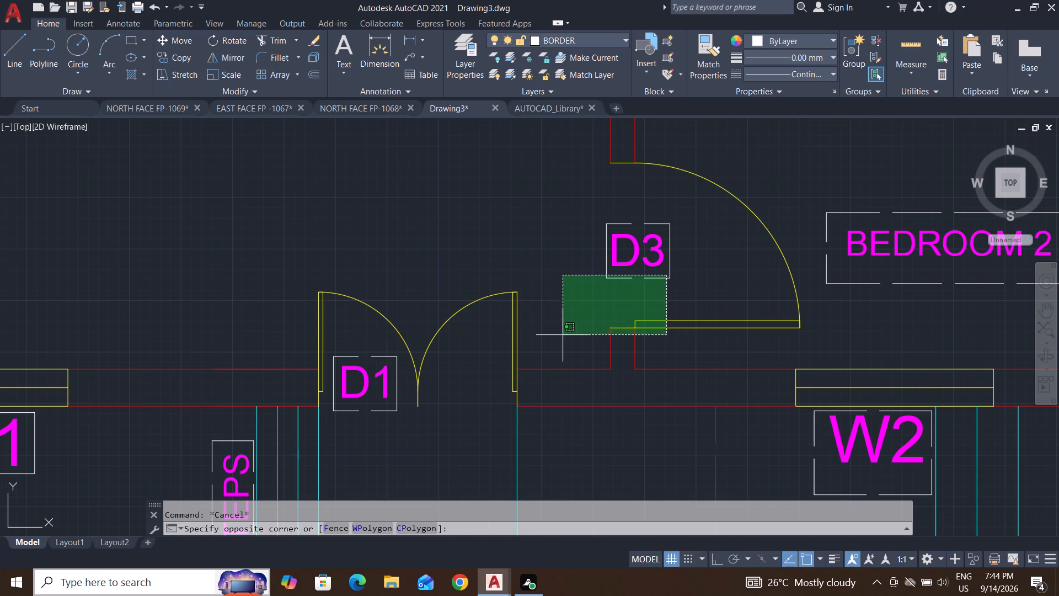
left_click(568, 292)
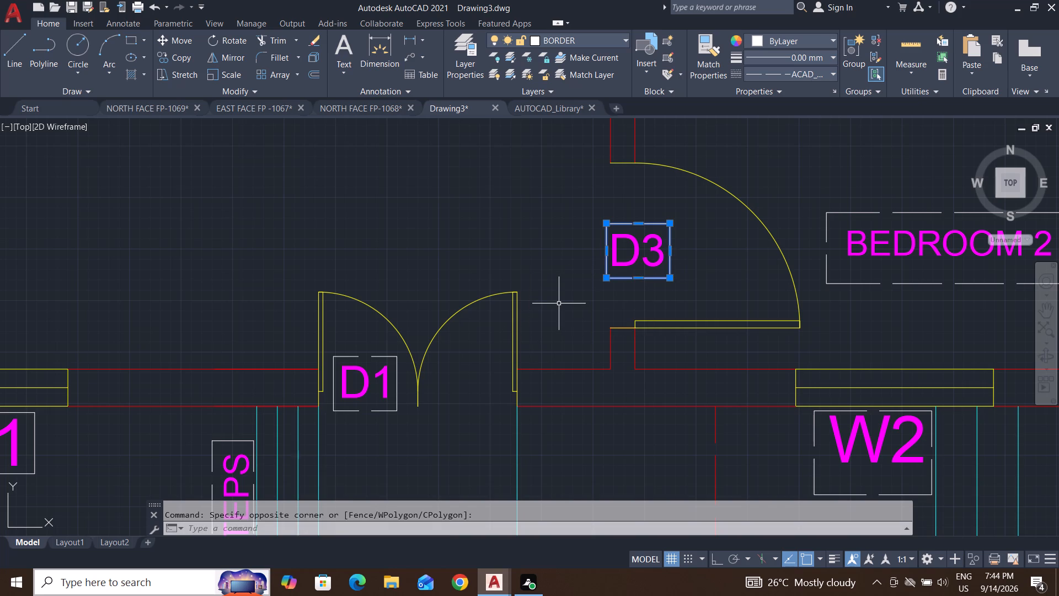
type("CO")
key("Return")
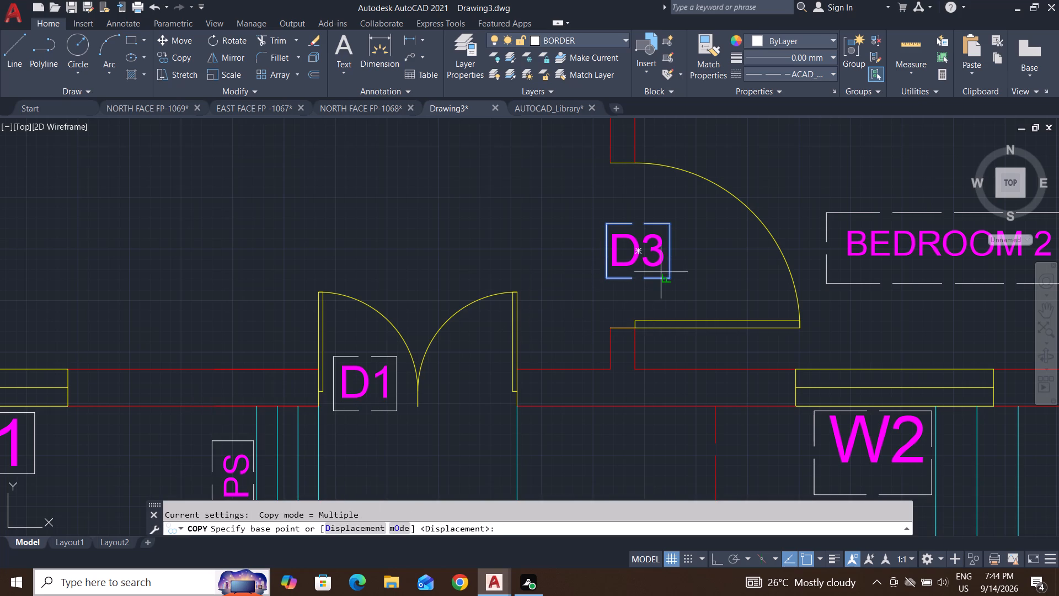
left_click(608, 279)
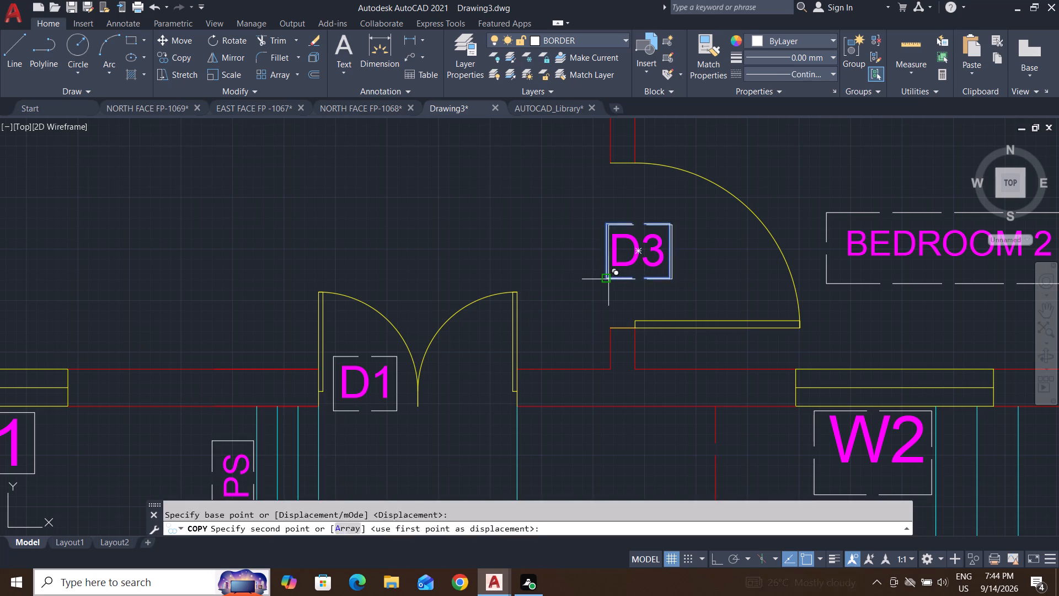
scroll(608, 279, "down", 3)
middle_click_drag(614, 182, 568, 383)
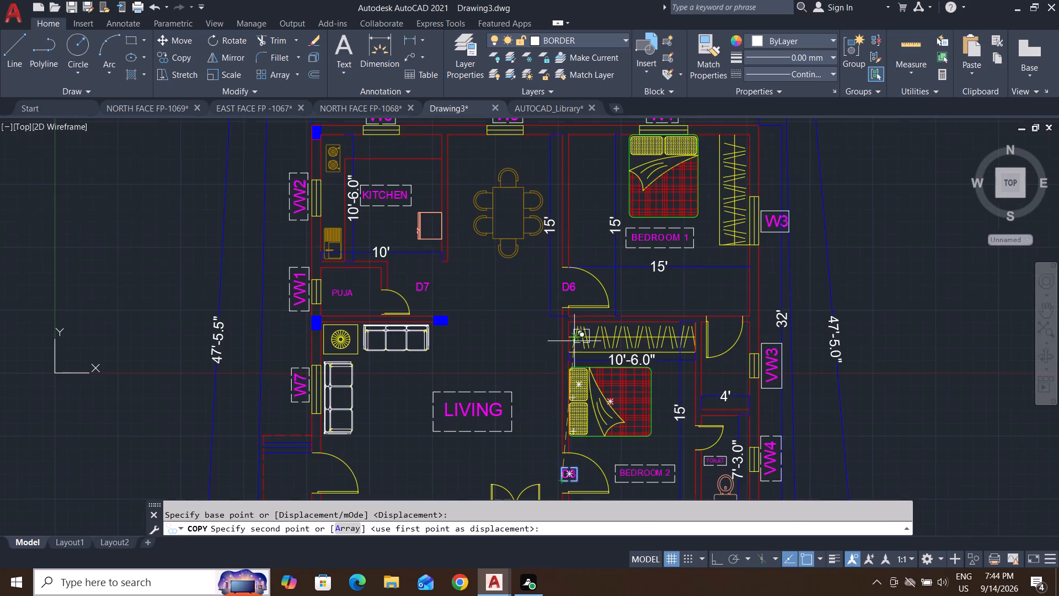
scroll(573, 309, "up", 4)
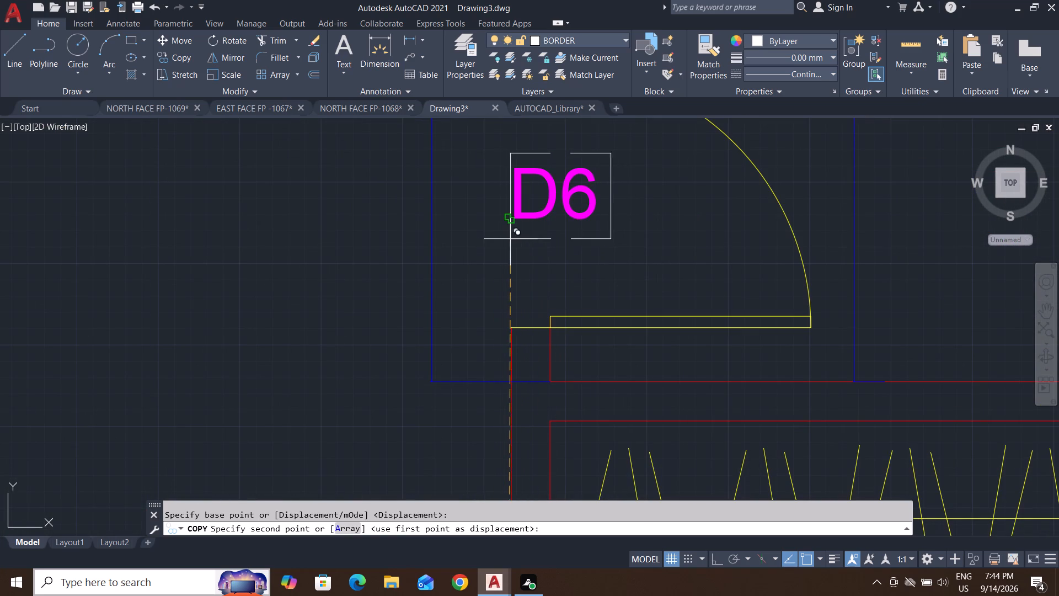
scroll(505, 232, "up", 4)
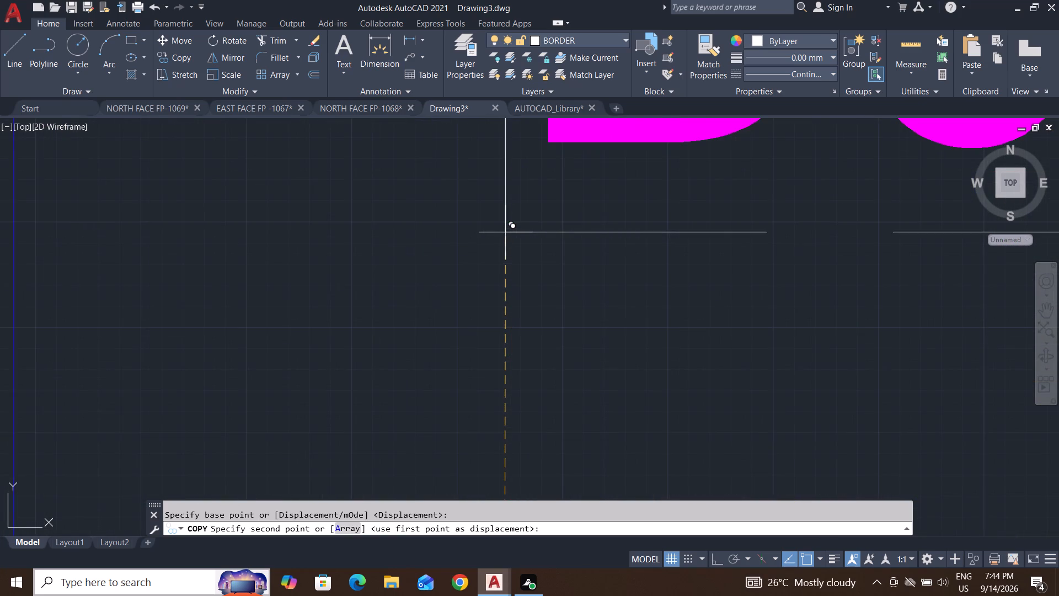
scroll(505, 232, "down", 3)
middle_click_drag(505, 232, 456, 332)
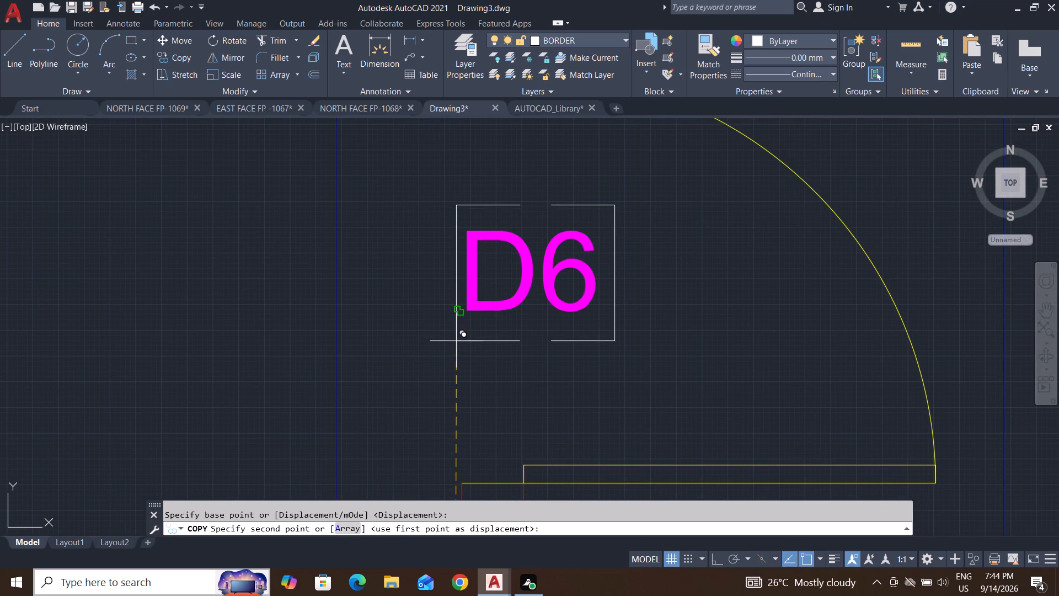
left_click(459, 339)
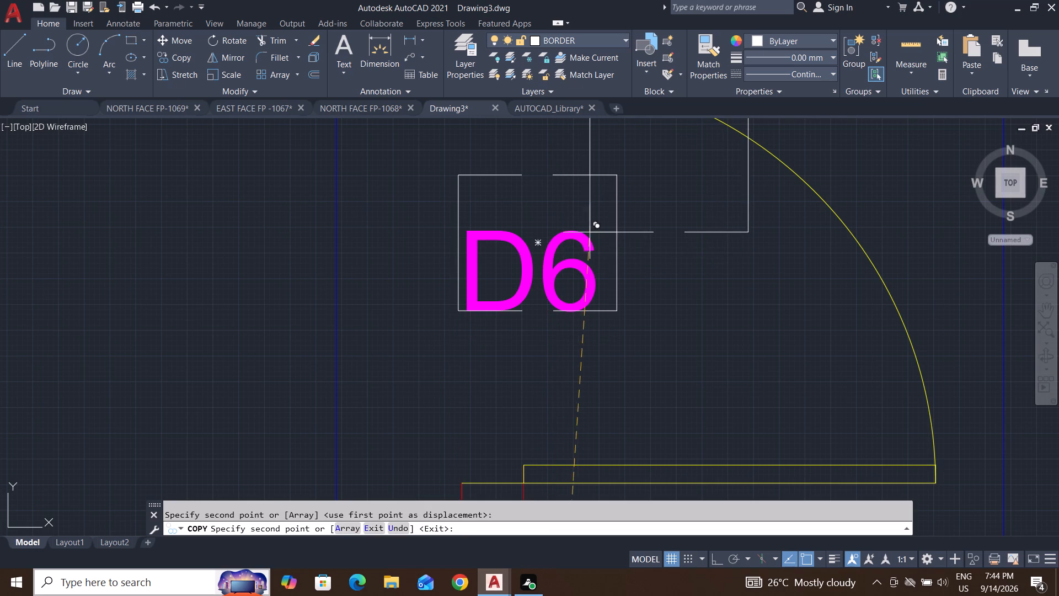
key("Escape")
key("Escape")
key("Escape")
Move the copied frame down so it surrounds the D6 door label.
left_click(633, 159)
left_click(394, 215)
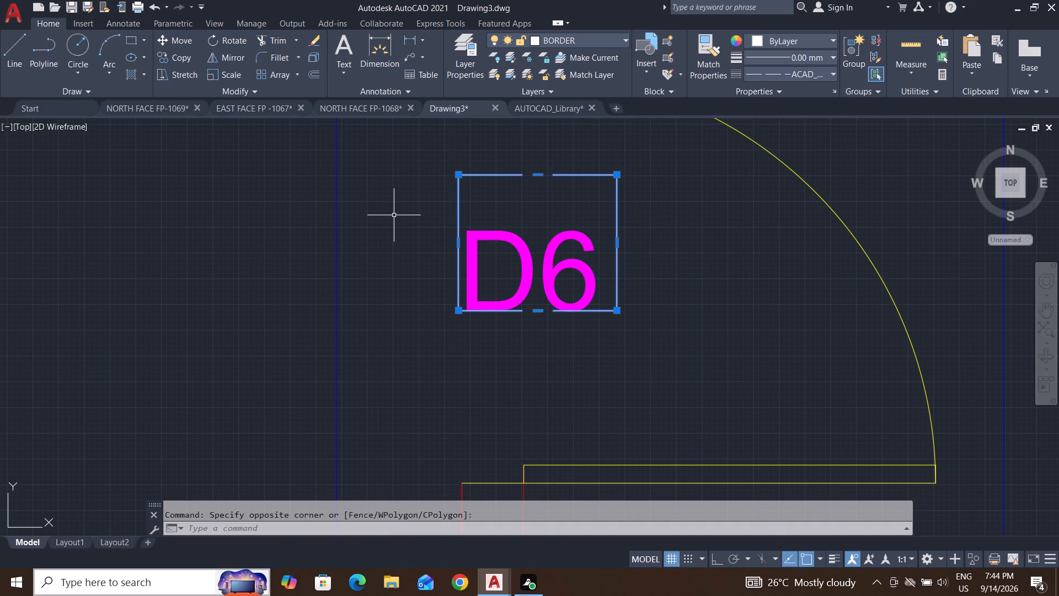
key("m")
key("Return")
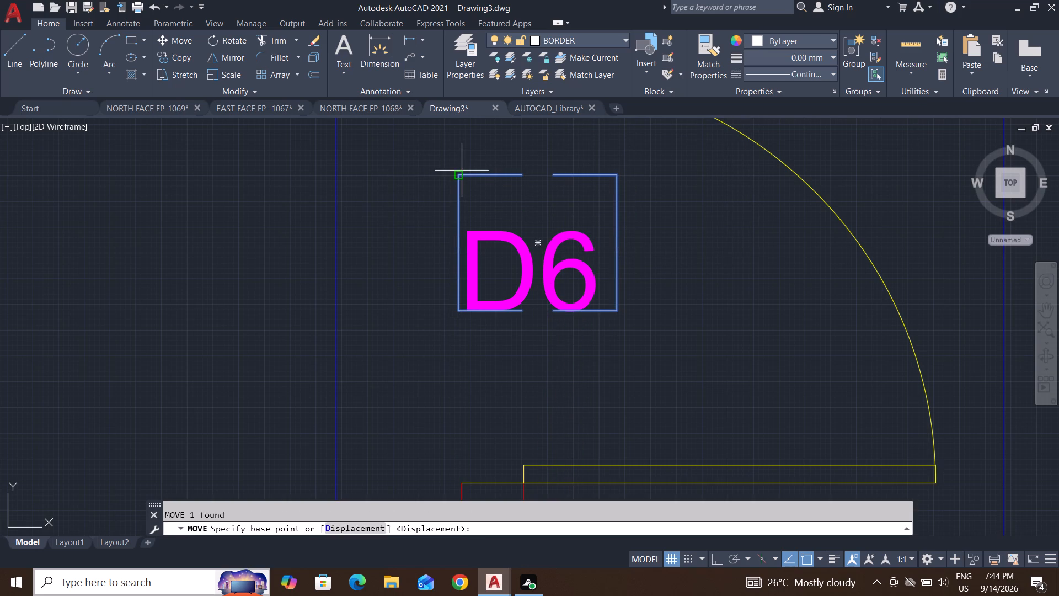
left_click(459, 175)
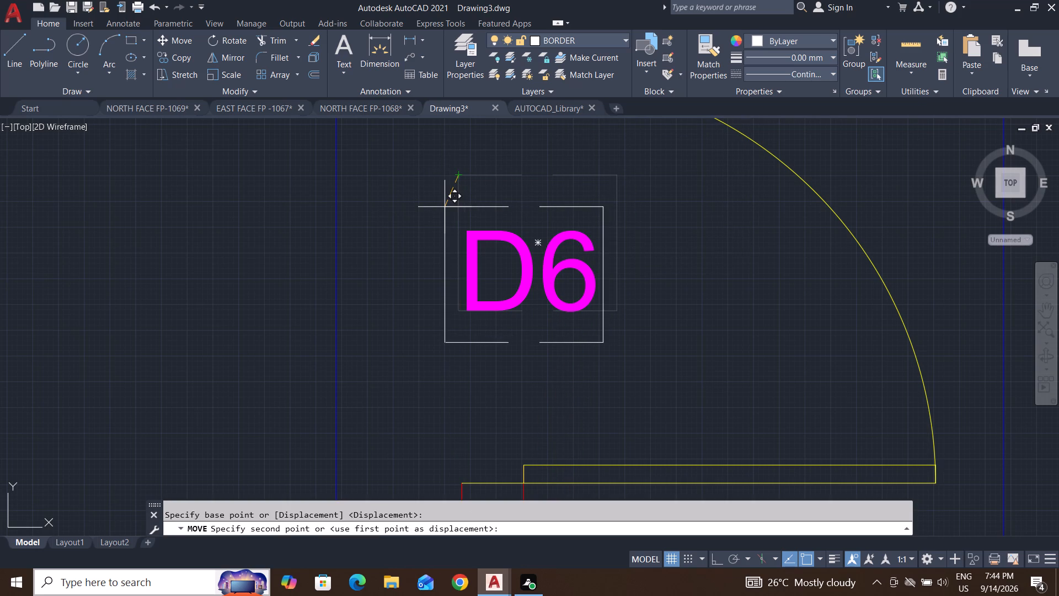
scroll(445, 207, "up", 2)
left_click(463, 216)
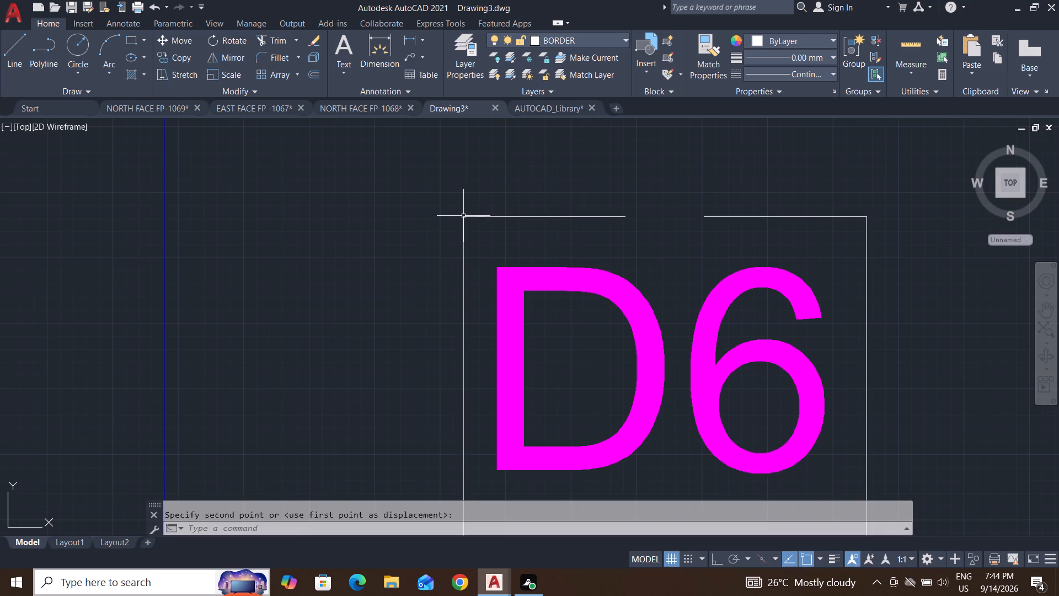
scroll(479, 257, "down", 4)
key("Escape")
key("Escape")
key("Escape")
Change the text of the framed door label near BEDROOM 1 to D2.
double_click(525, 288)
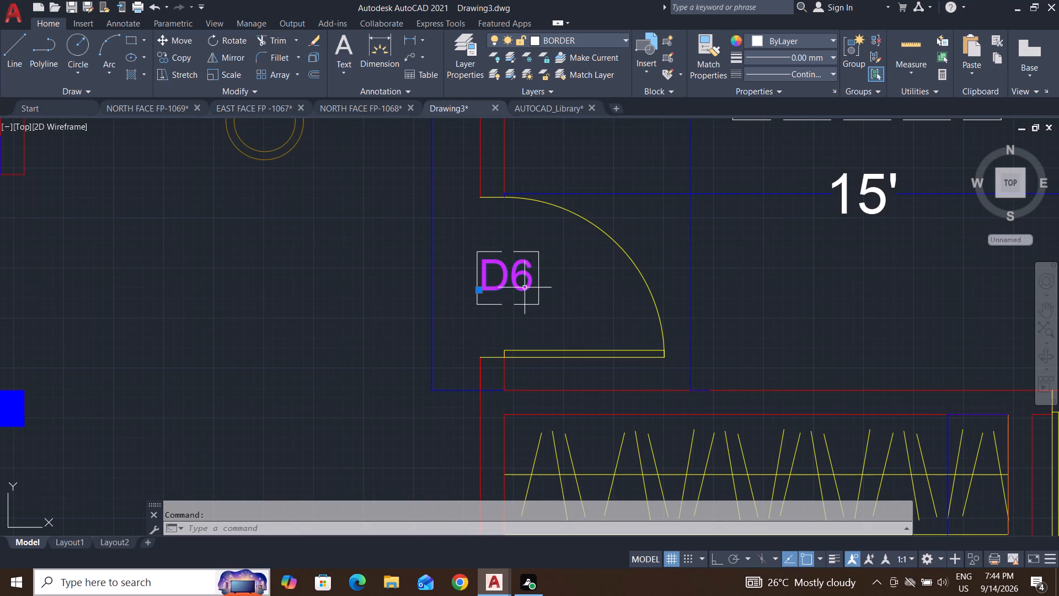
left_click(531, 285)
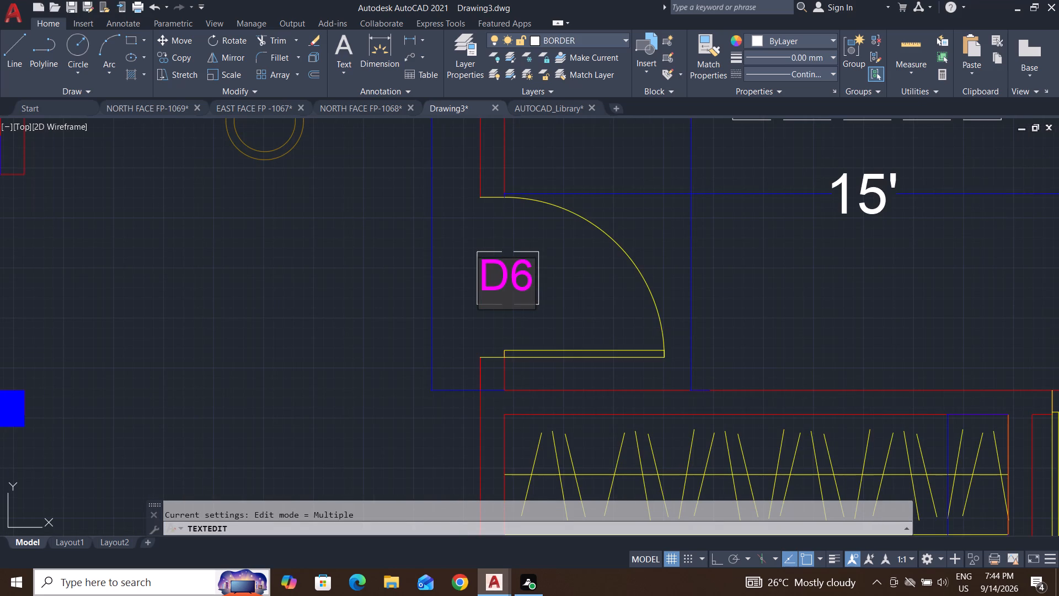
key("BackSpace")
key("2")
key("Return")
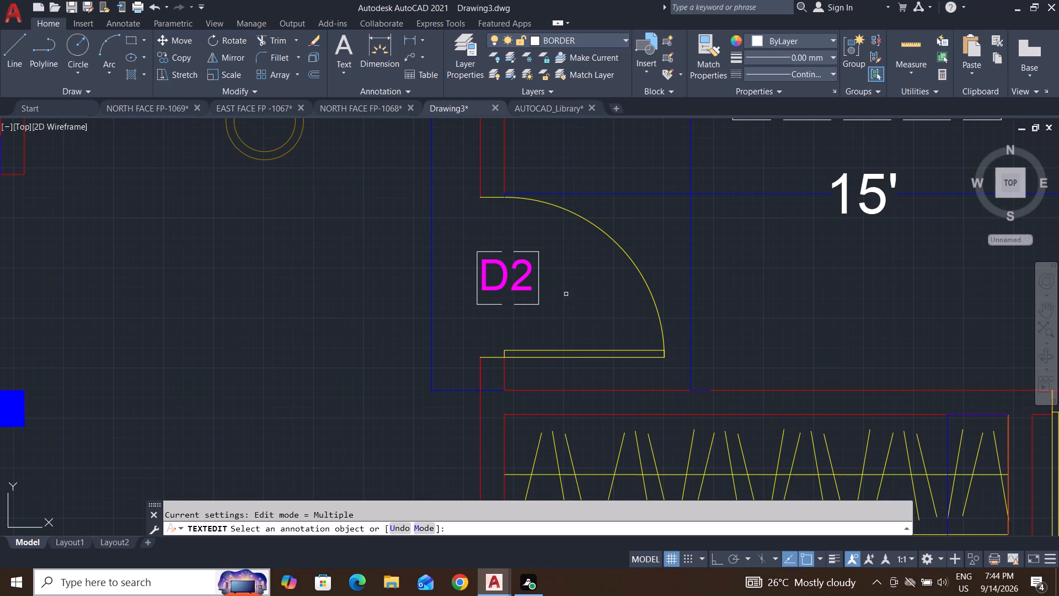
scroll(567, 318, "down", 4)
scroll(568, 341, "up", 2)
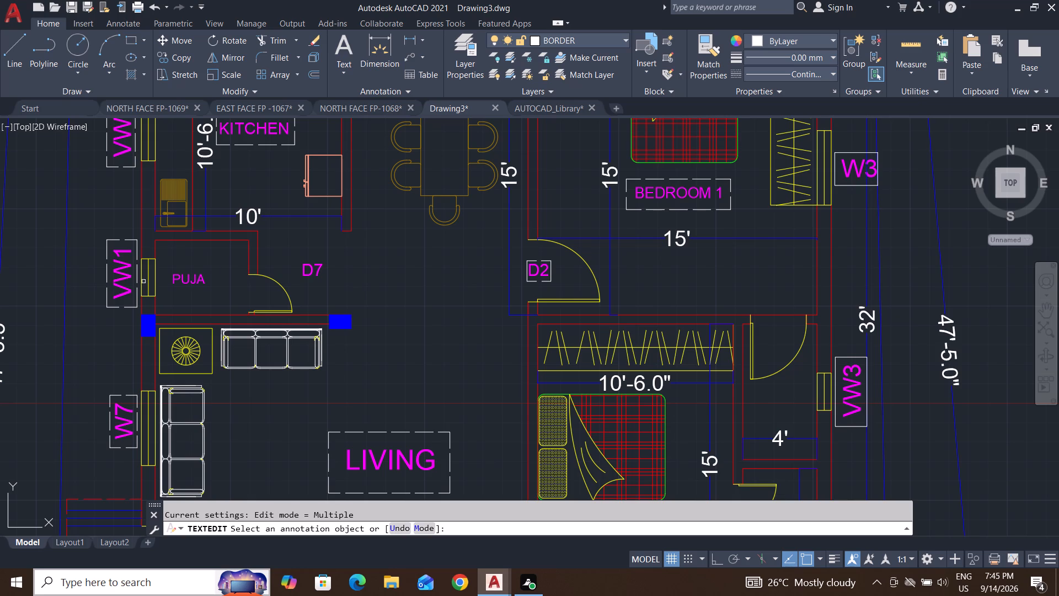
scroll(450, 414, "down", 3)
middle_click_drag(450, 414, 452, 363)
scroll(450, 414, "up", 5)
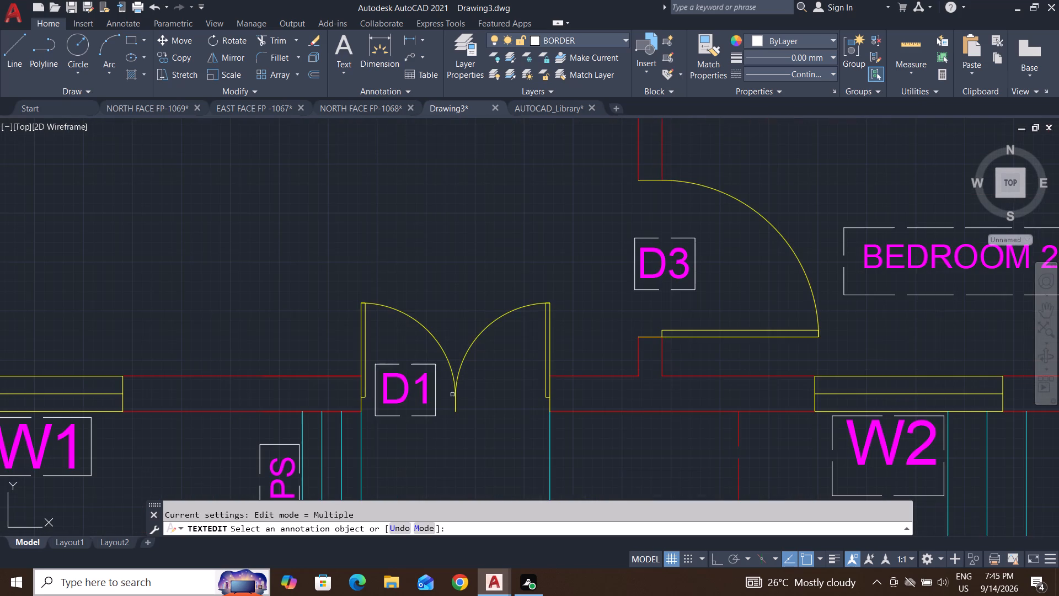
Copy the framed D1 label from the double door to the open floor of the living room above window W1.
scroll(434, 369, "up", 3)
key("Escape")
key("Escape")
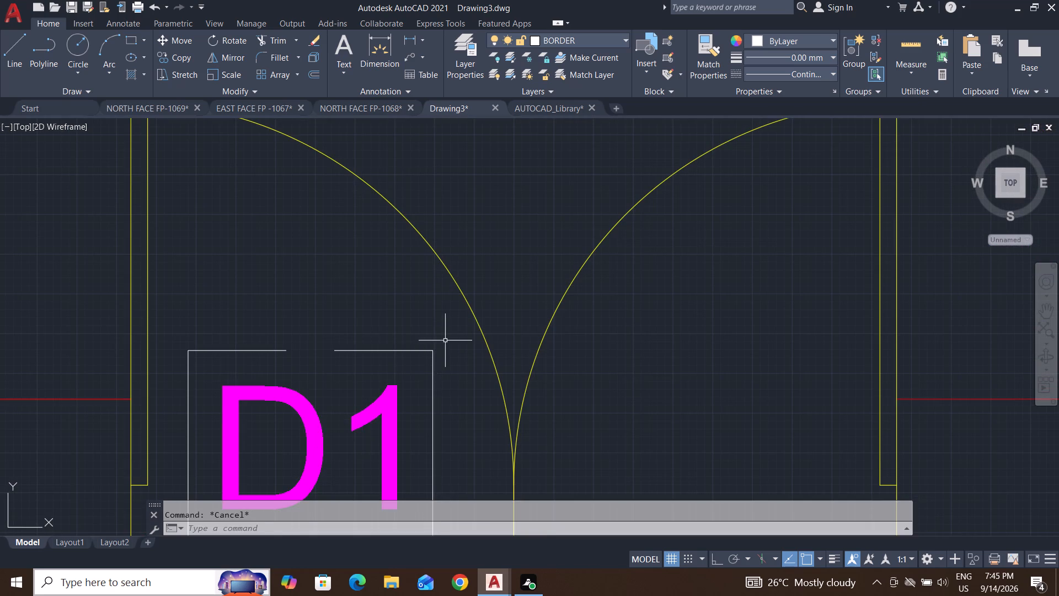
left_click(445, 339)
scroll(445, 339, "down", 3)
left_click(376, 411)
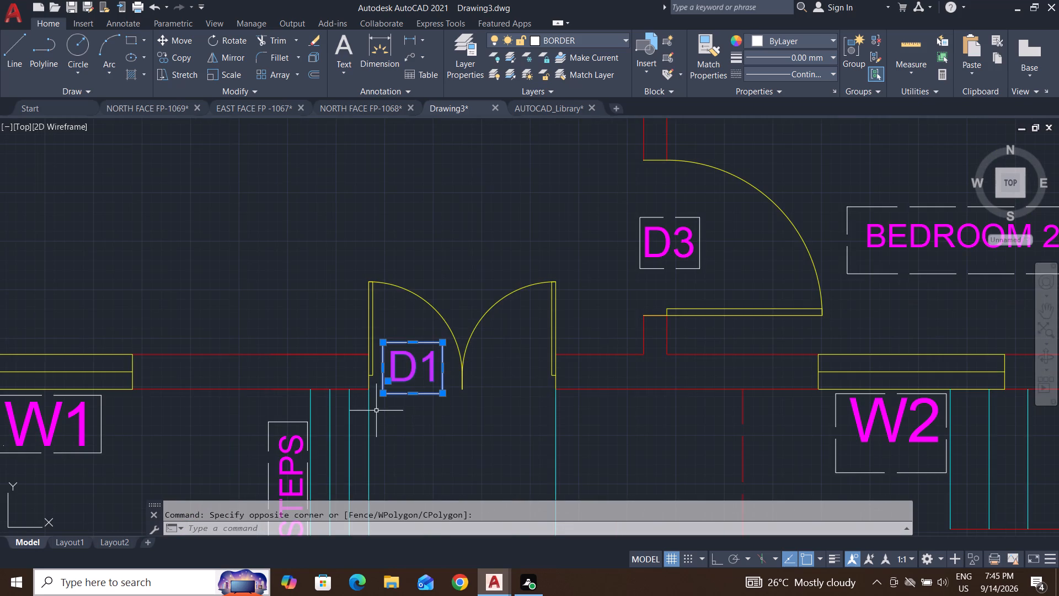
key("c")
key("o")
key("Return")
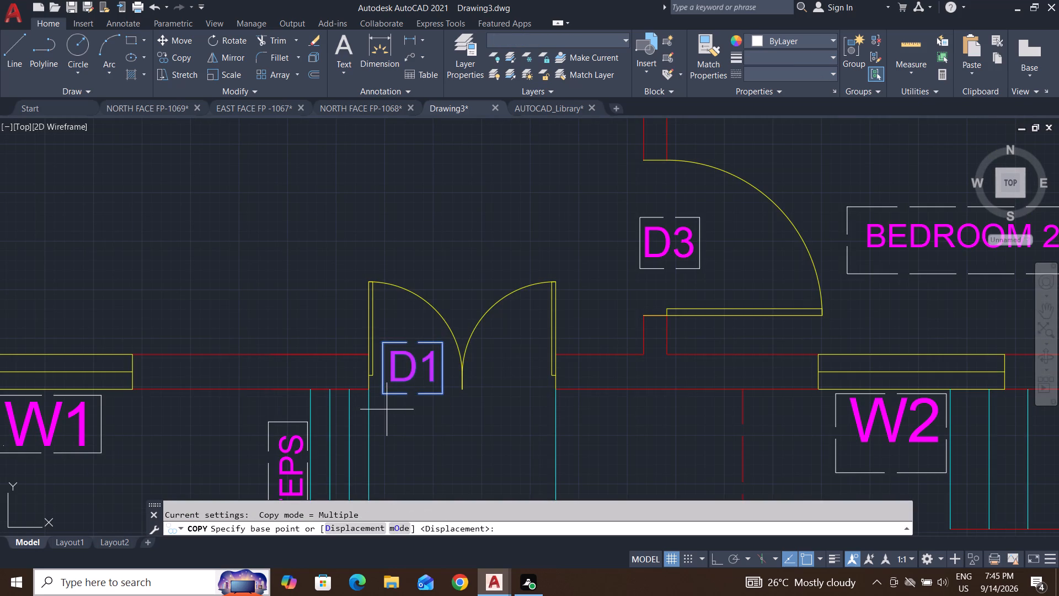
left_click(382, 390)
scroll(590, 376, "down", 3)
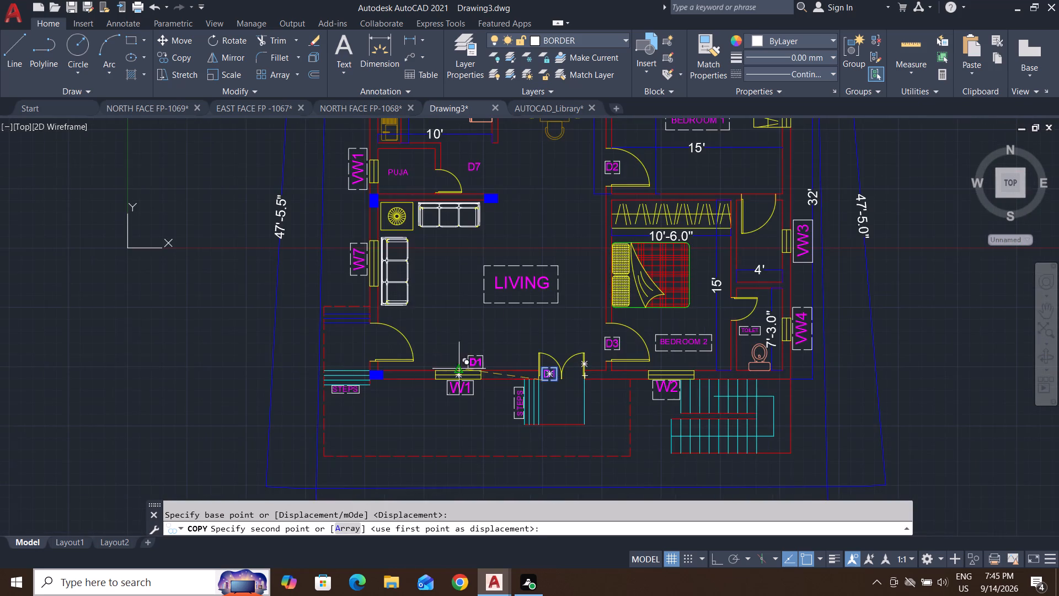
scroll(405, 367, "up", 3)
left_click(511, 280)
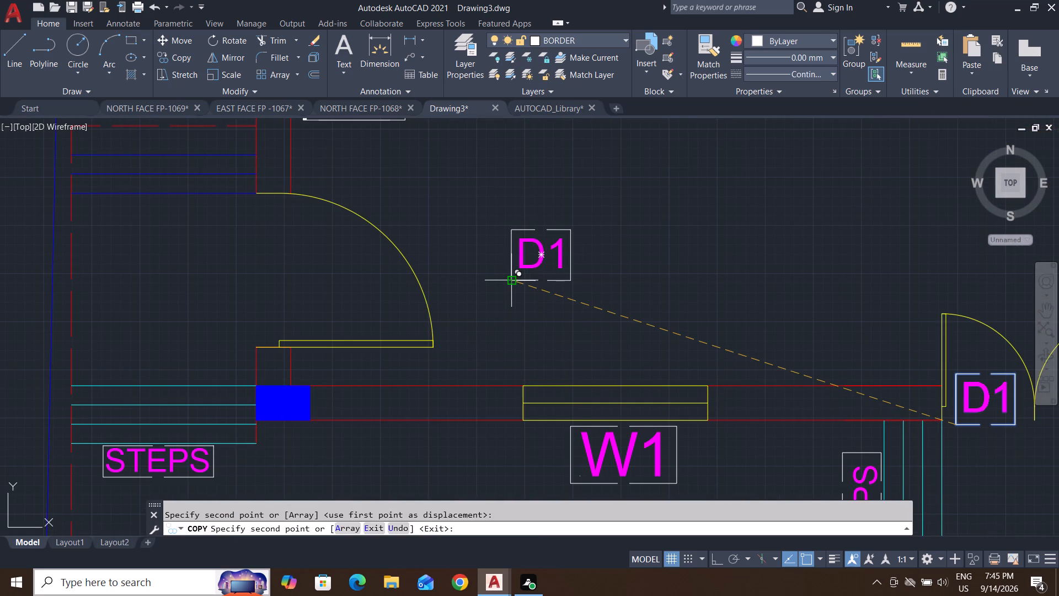
key("Escape")
key("Escape")
key("Escape")
key("Escape")
Rotate the copied D1 label and its frame to 270° about the frame's lower-left corner, with Ortho on.
left_click(594, 195)
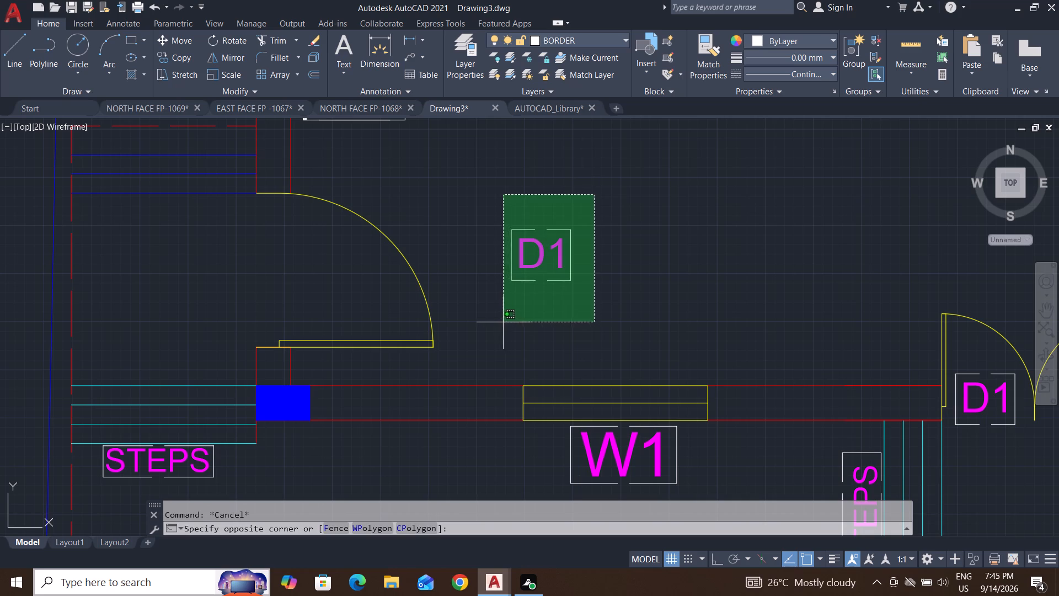
left_click(494, 317)
type("RO")
key("Return")
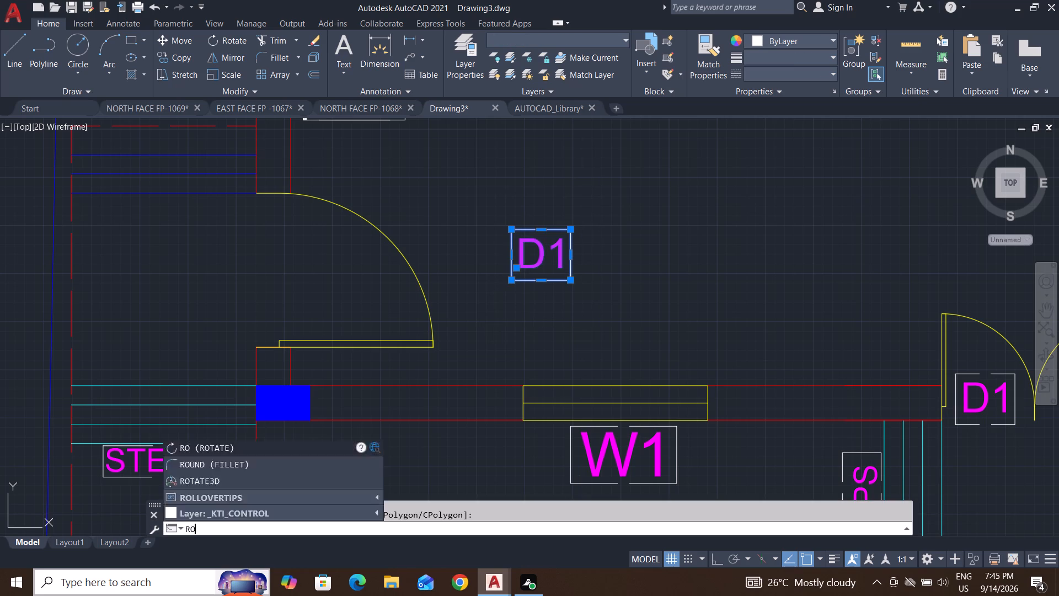
left_click(511, 283)
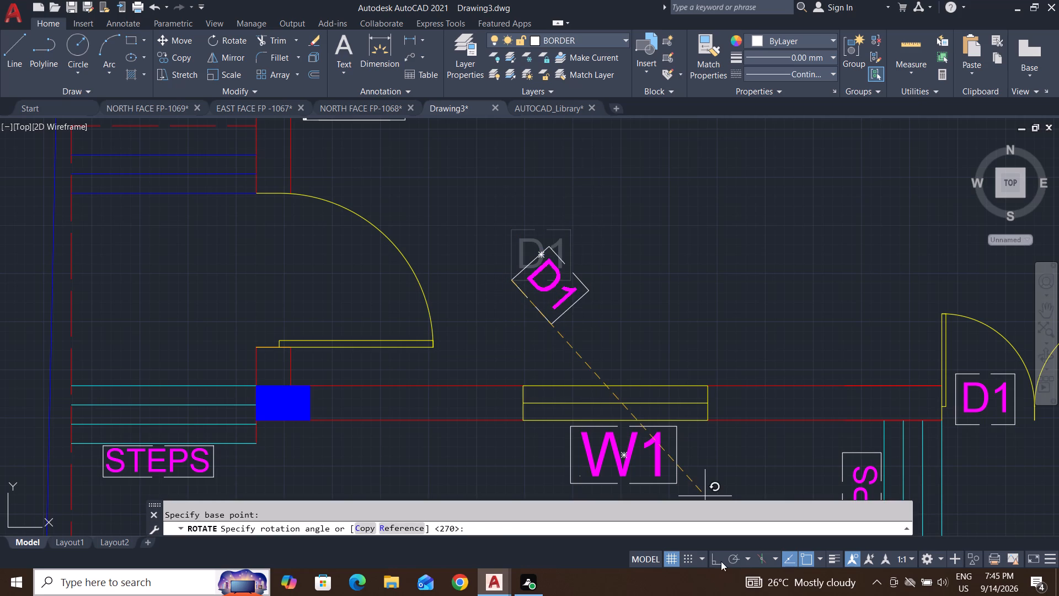
left_click(718, 558)
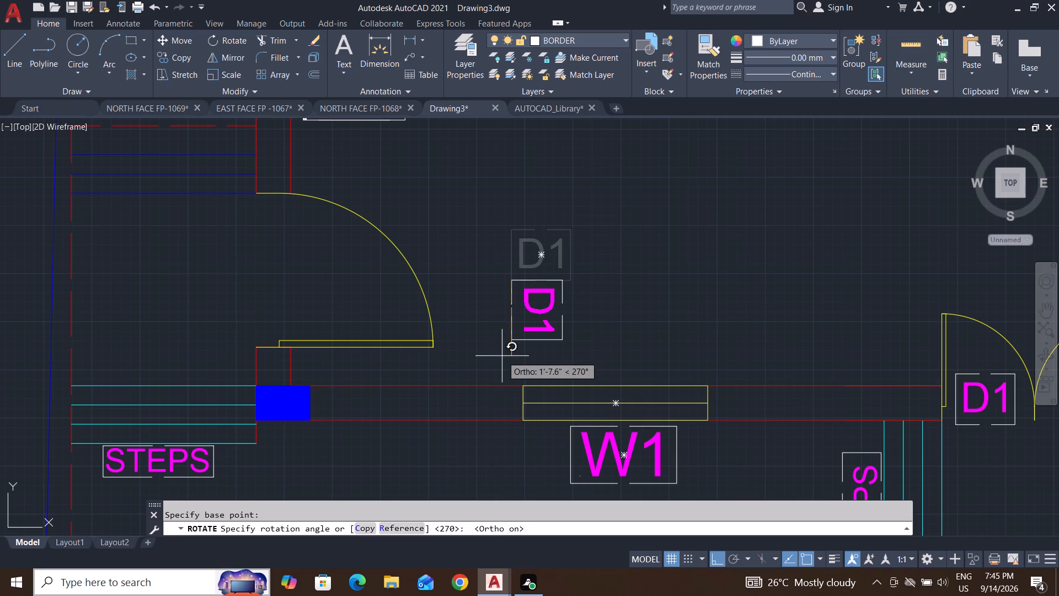
left_click(502, 356)
key("Escape")
key("Escape")
key("Escape")
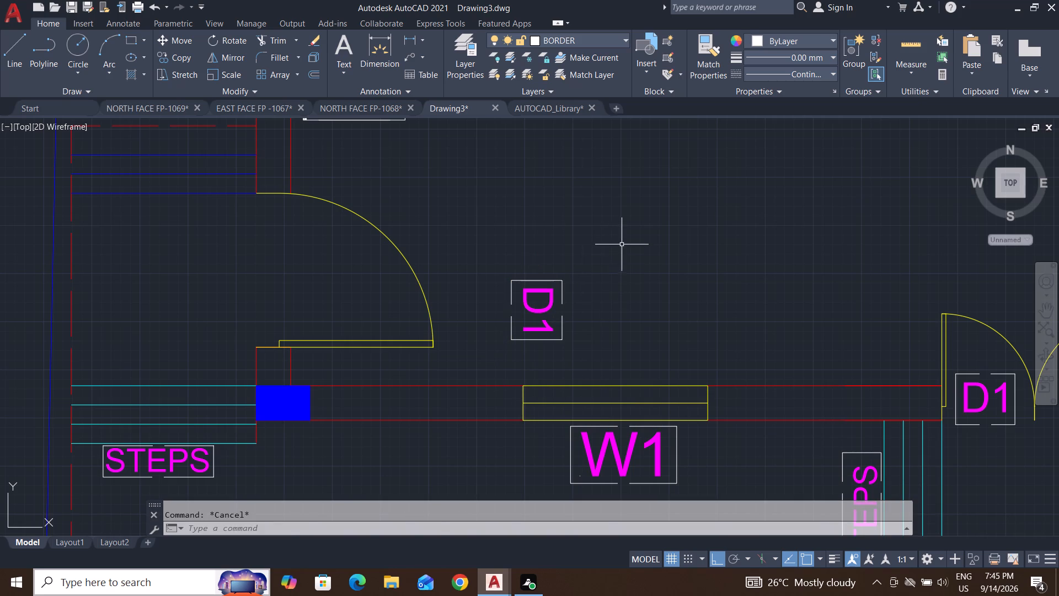
Move the rotated D1 label and frame, with Ortho off, into the living room's side door opening above the STEPS label.
left_click(622, 243)
left_click(494, 358)
key("m")
key("Return")
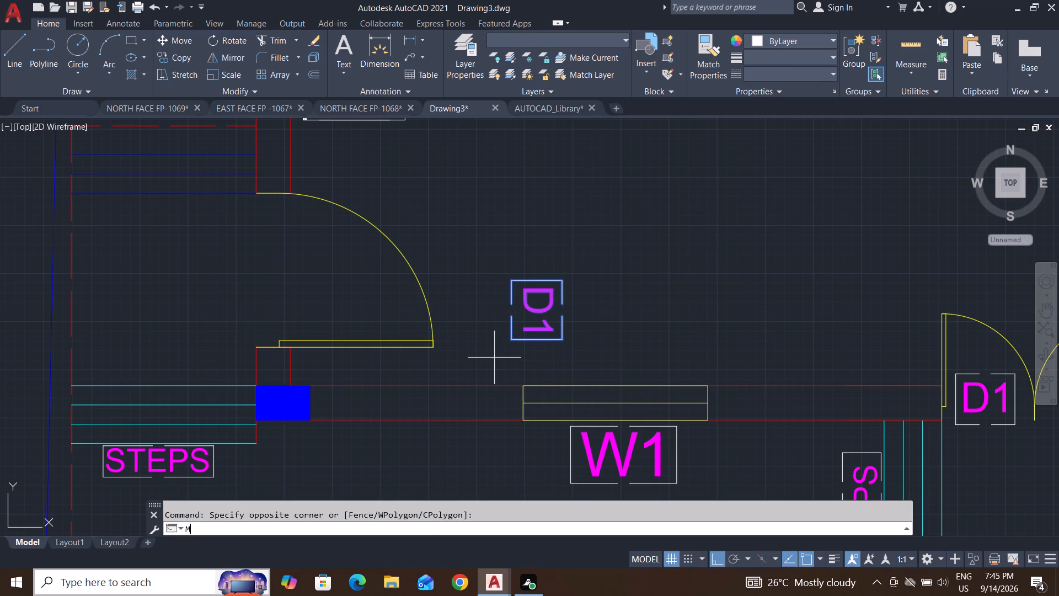
left_click(512, 339)
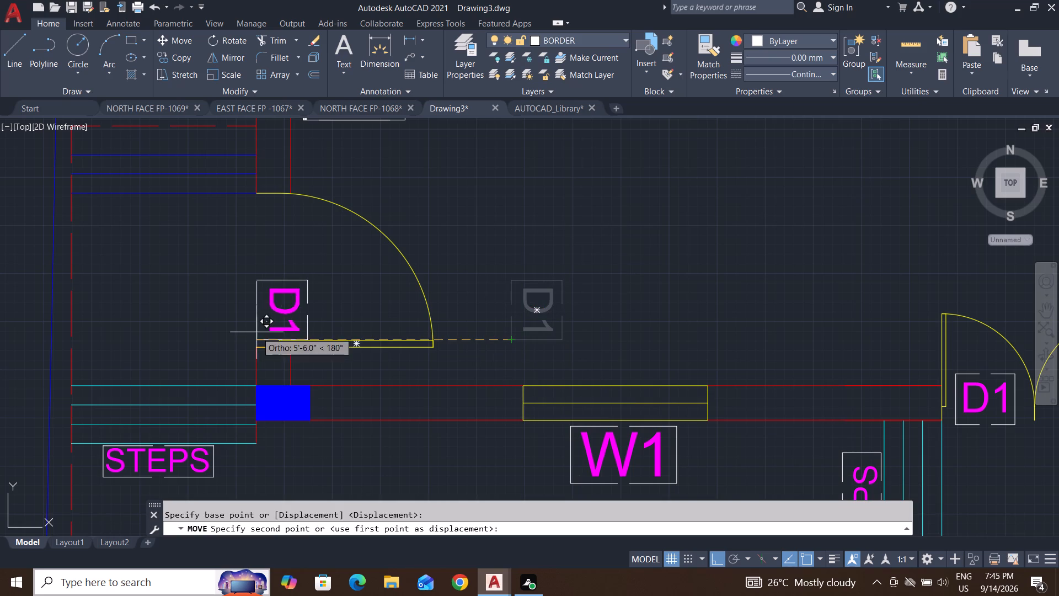
left_click(714, 557)
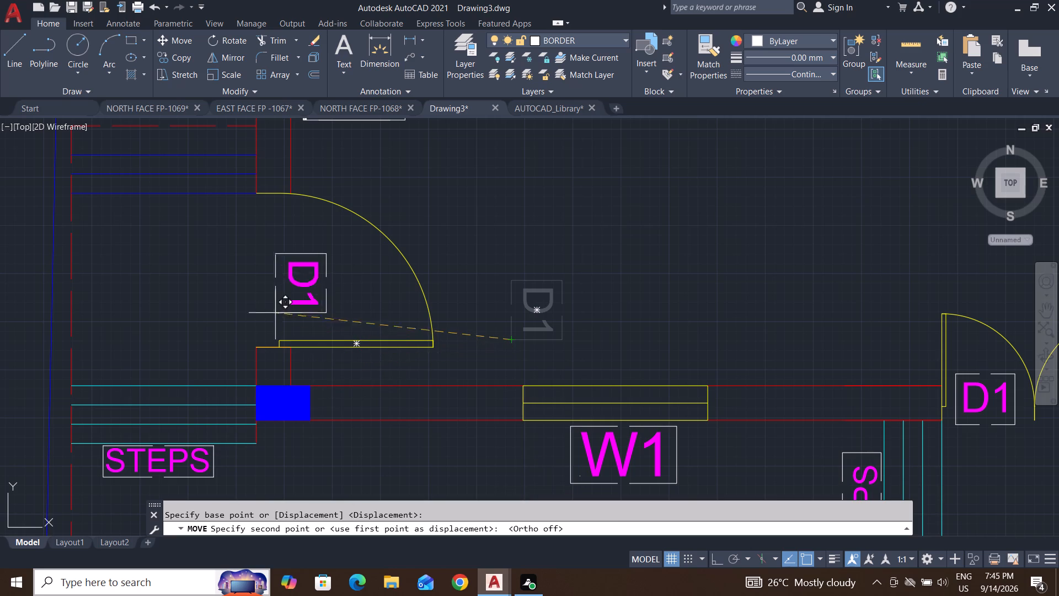
left_click(258, 300)
key("Escape")
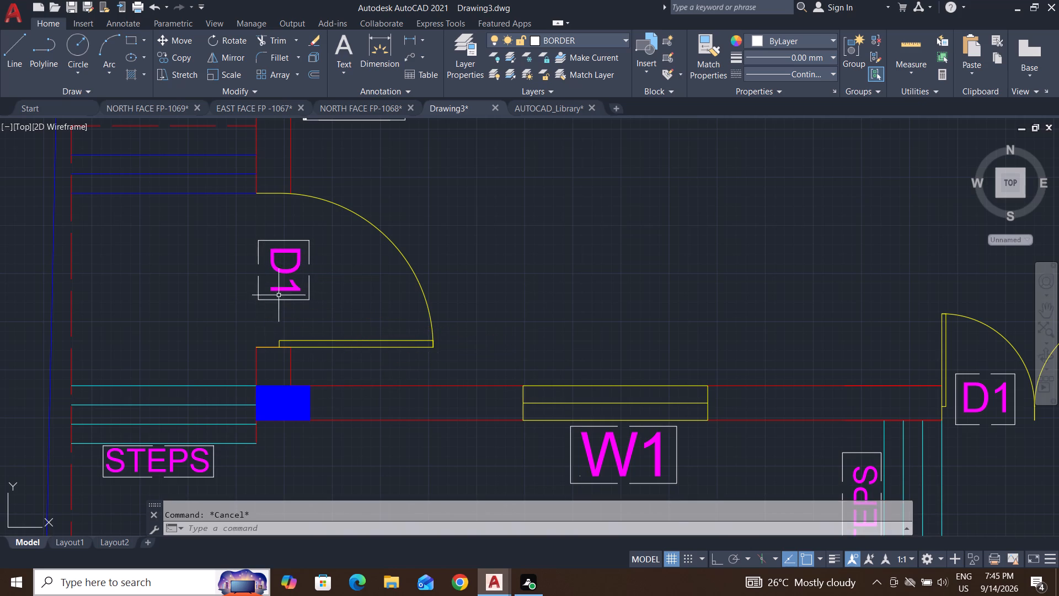
key("Escape")
key("Escape")
key("Escape")
Change the text of the rotated label at the living room's side door to D2.
double_click(295, 290)
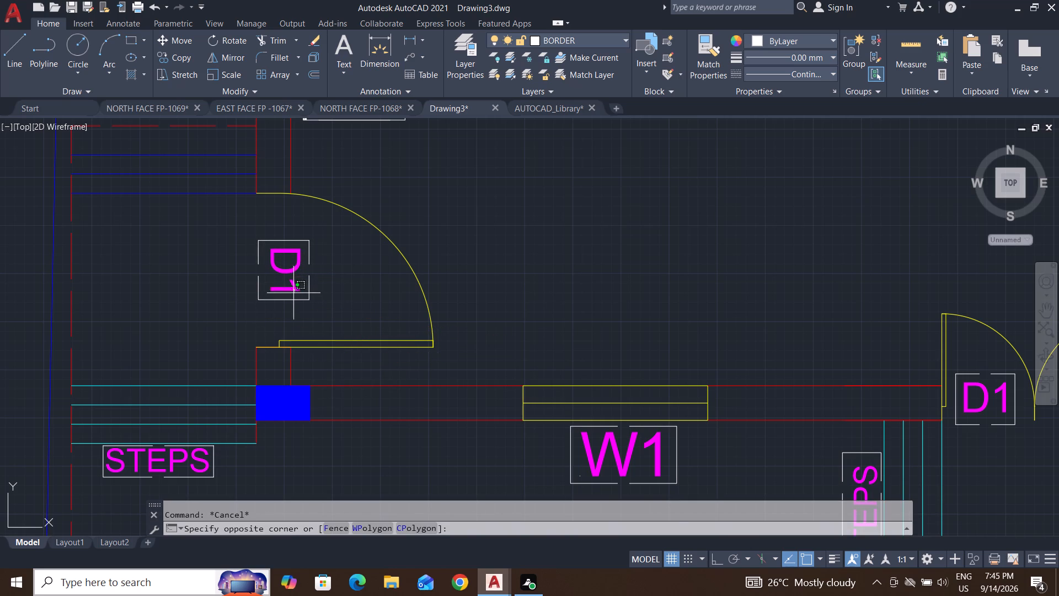
key("Escape")
key("Escape")
double_click(296, 289)
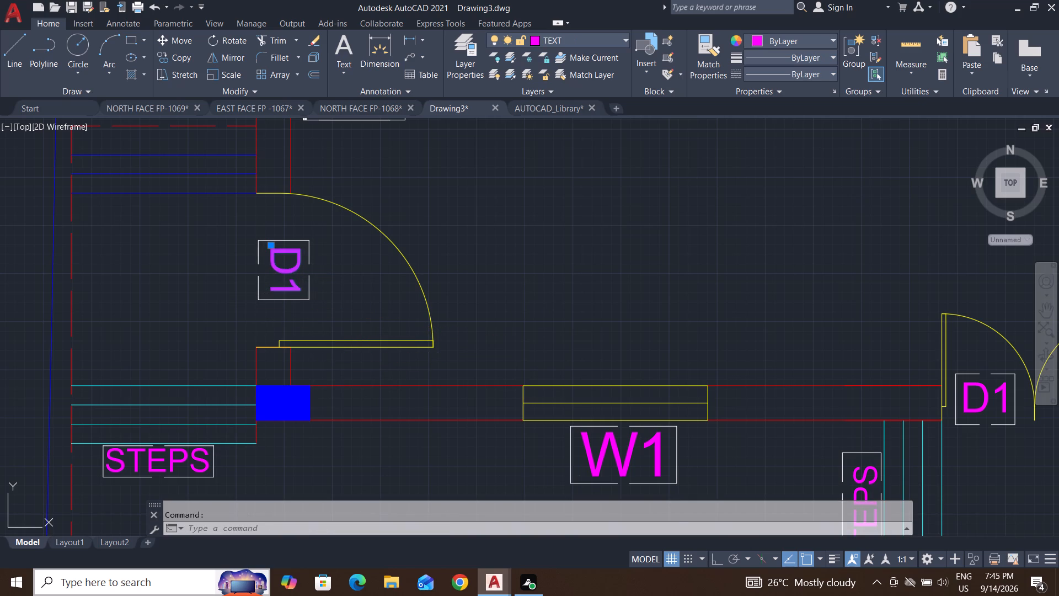
left_click(314, 246)
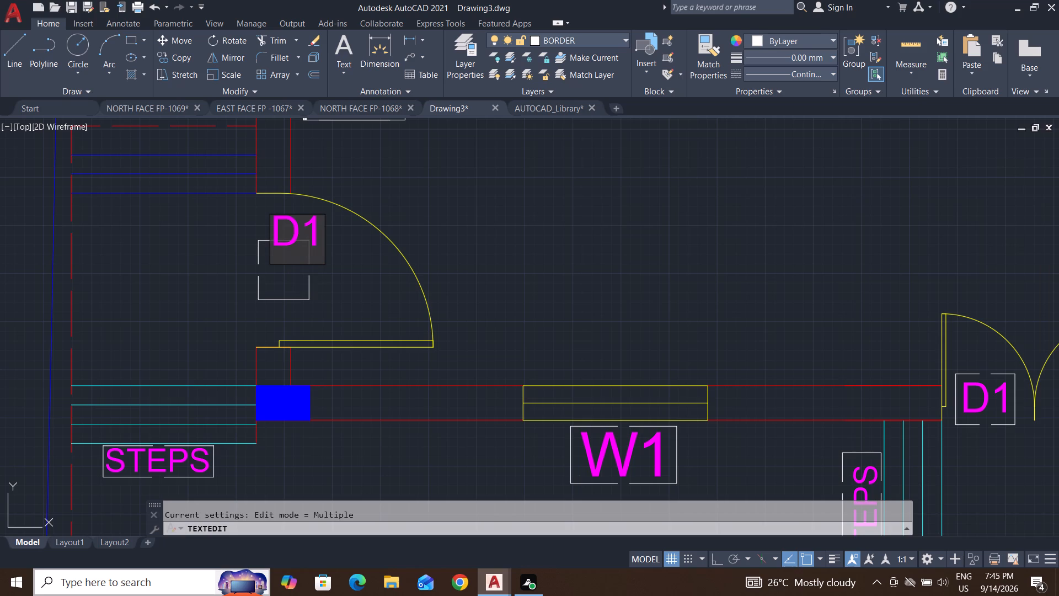
key("BackSpace")
key("2")
key("Return")
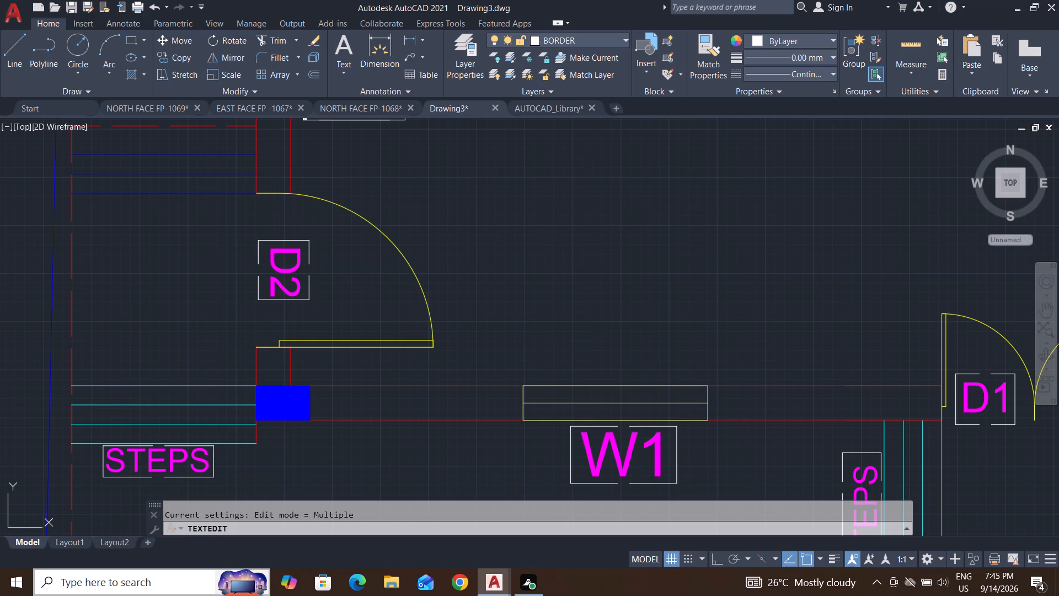
scroll(545, 382, "down", 3)
key("Escape")
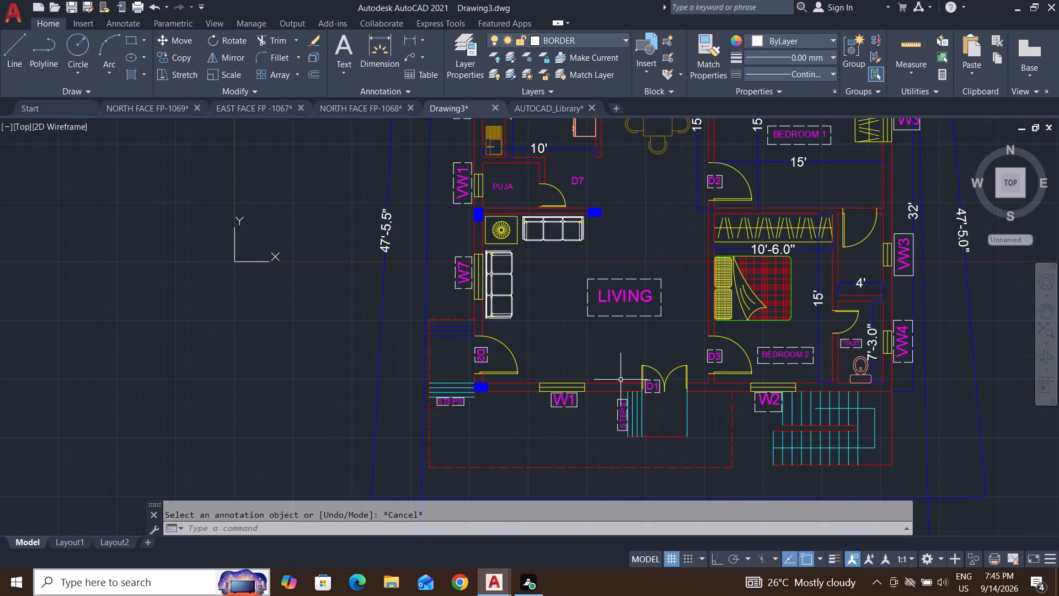
key("Escape")
key("Escape")
Copy only the frame of the rotated D2 label to the empty space beside the D7 label near PUJA.
scroll(516, 363, "up", 1)
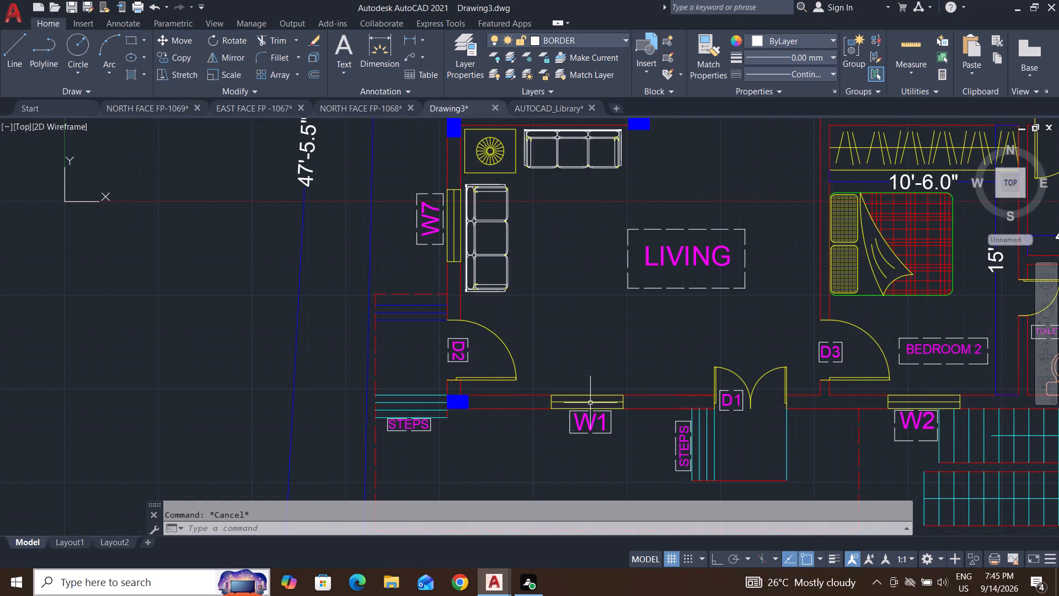
scroll(455, 365, "up", 4)
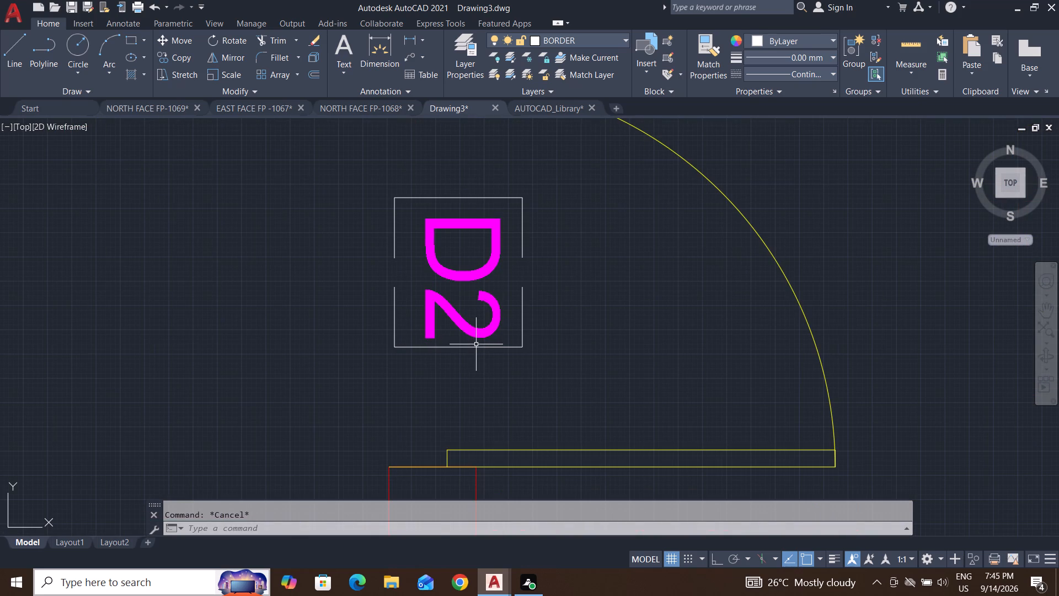
left_click(476, 344)
left_click(443, 379)
type("CO")
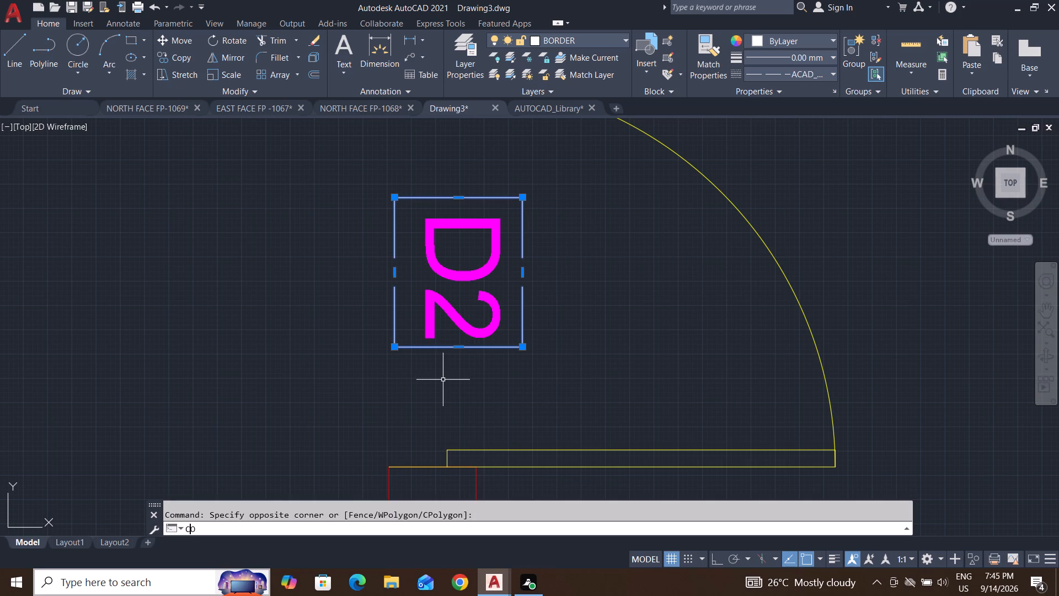
key("Return")
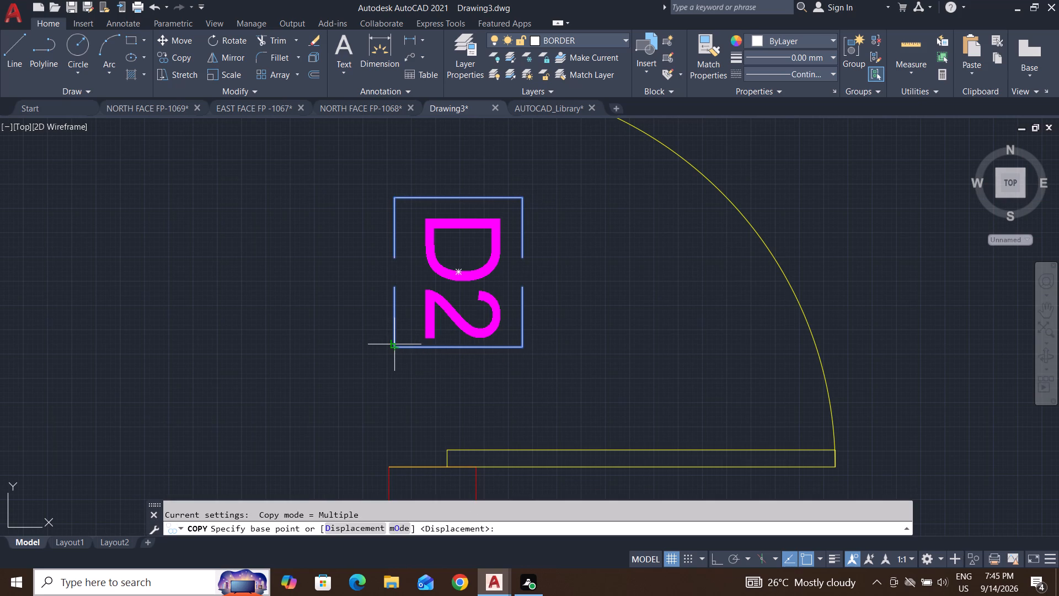
left_click(396, 347)
scroll(440, 483, "down", 4)
middle_click_drag(566, 321, 490, 424)
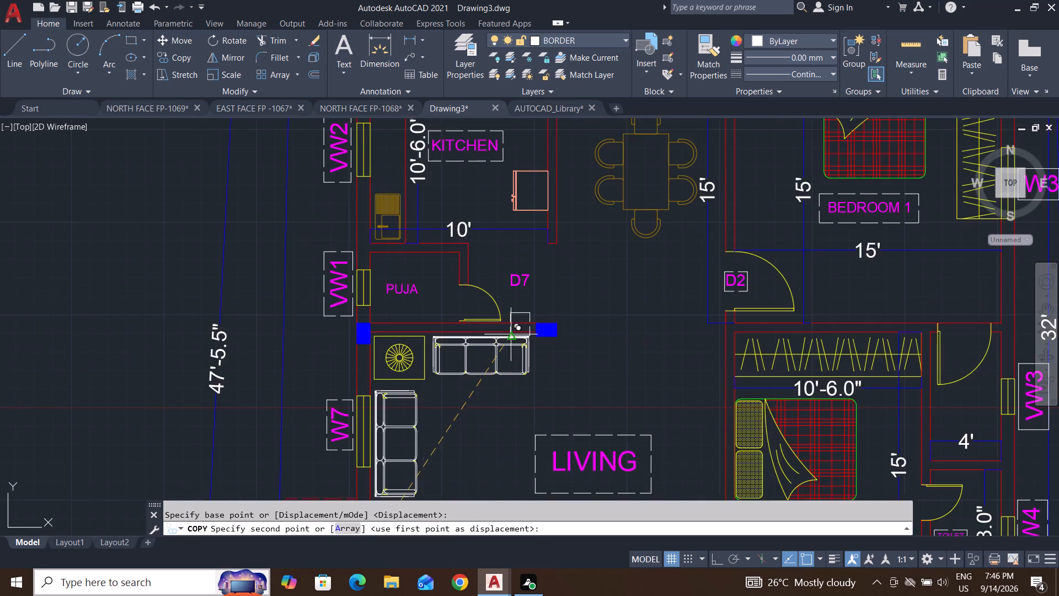
scroll(514, 313, "up", 3)
middle_click_drag(508, 293, 501, 353)
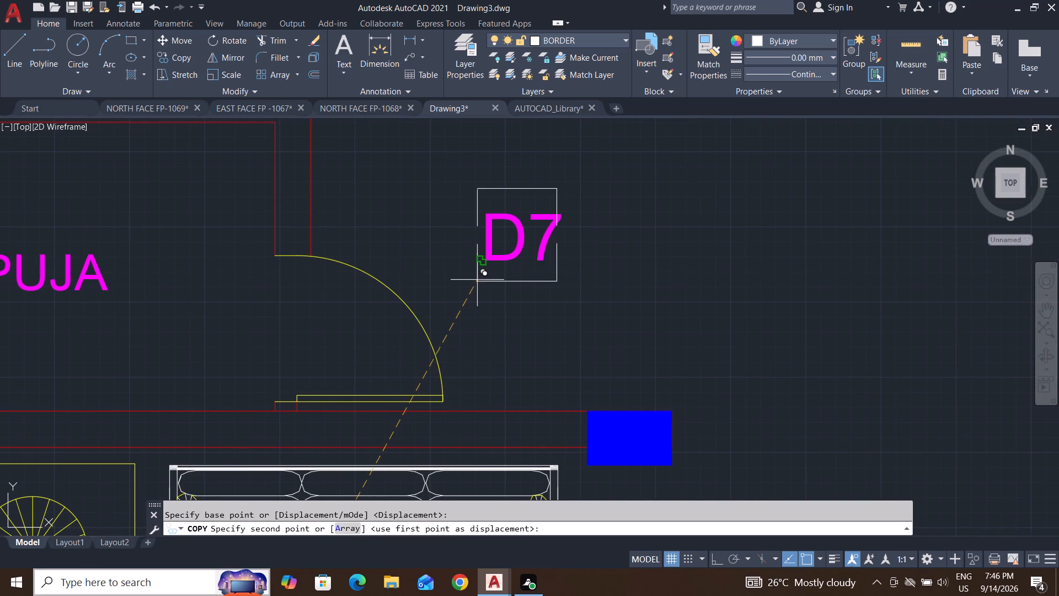
left_click(630, 300)
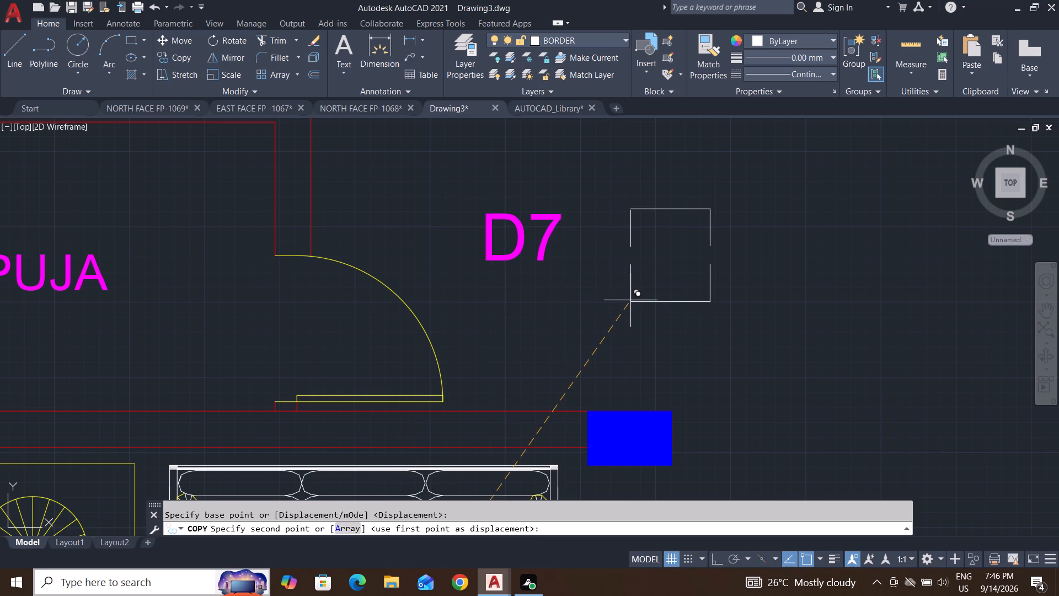
key("Escape")
key("Escape")
key("Escape")
Rotate the copied frame beside D7 to 270° about its lower-left corner, with Ortho on.
left_click(764, 188)
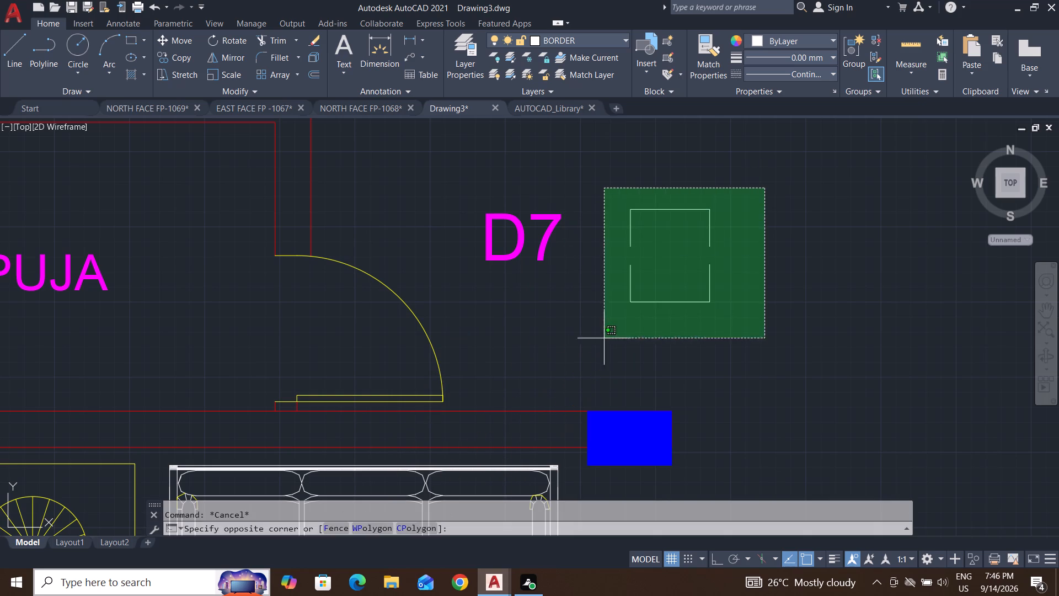
left_click(597, 348)
type("RO")
key("Return")
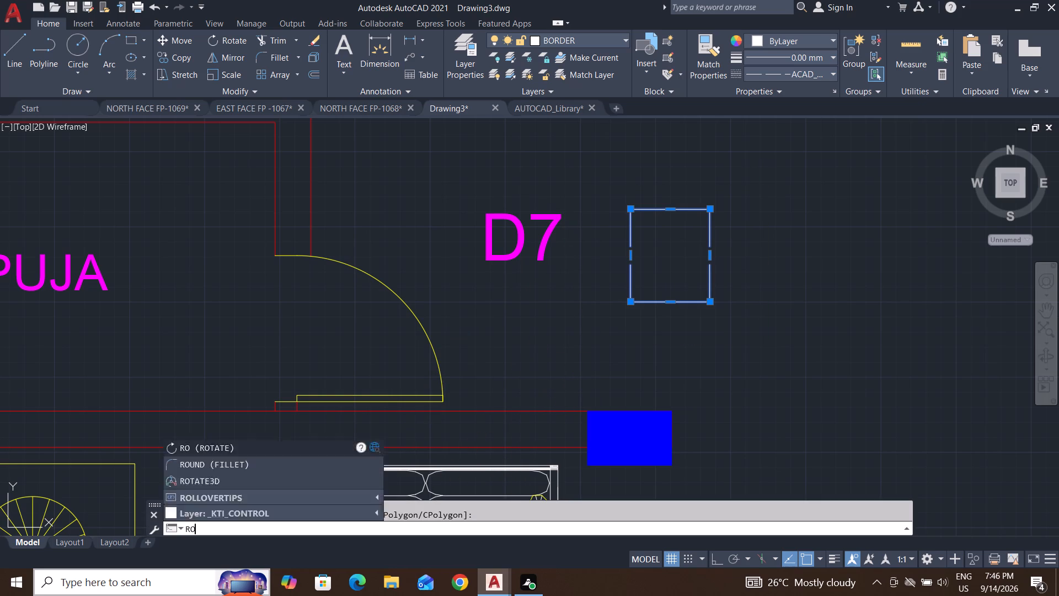
left_click(630, 302)
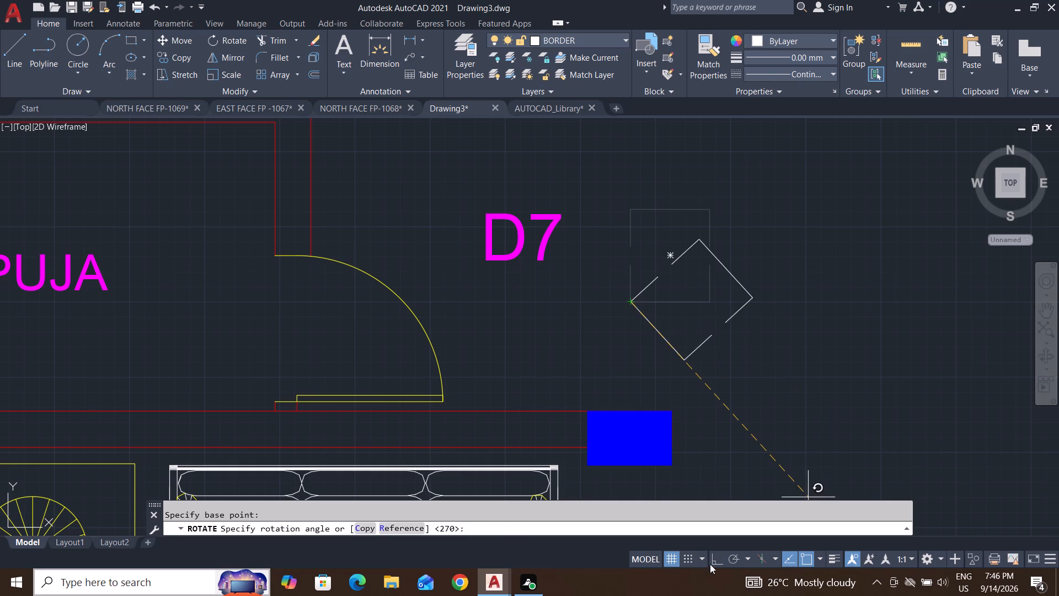
left_click(716, 560)
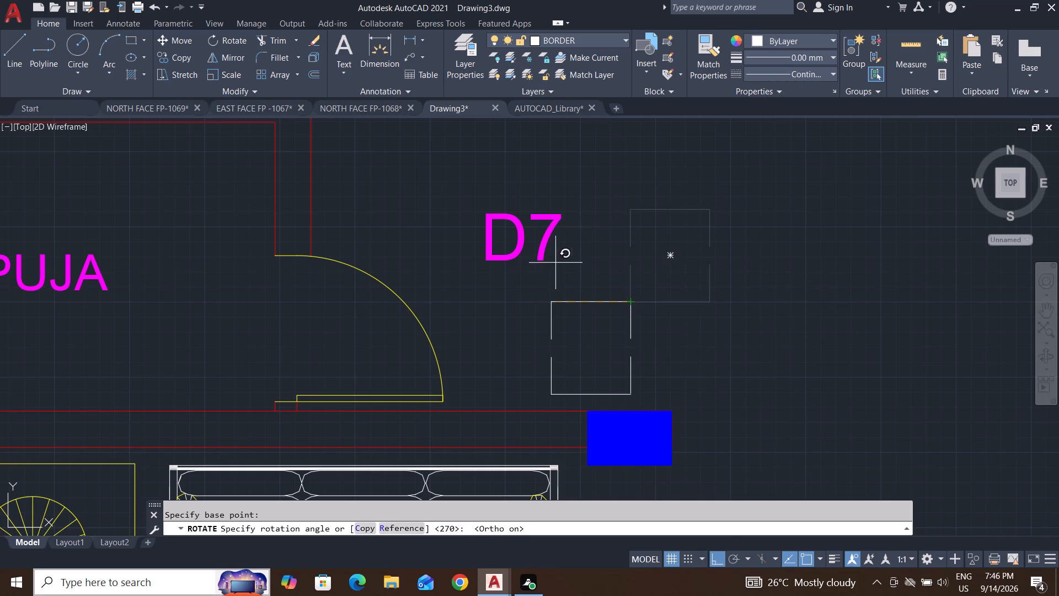
left_click(624, 386)
key("Escape")
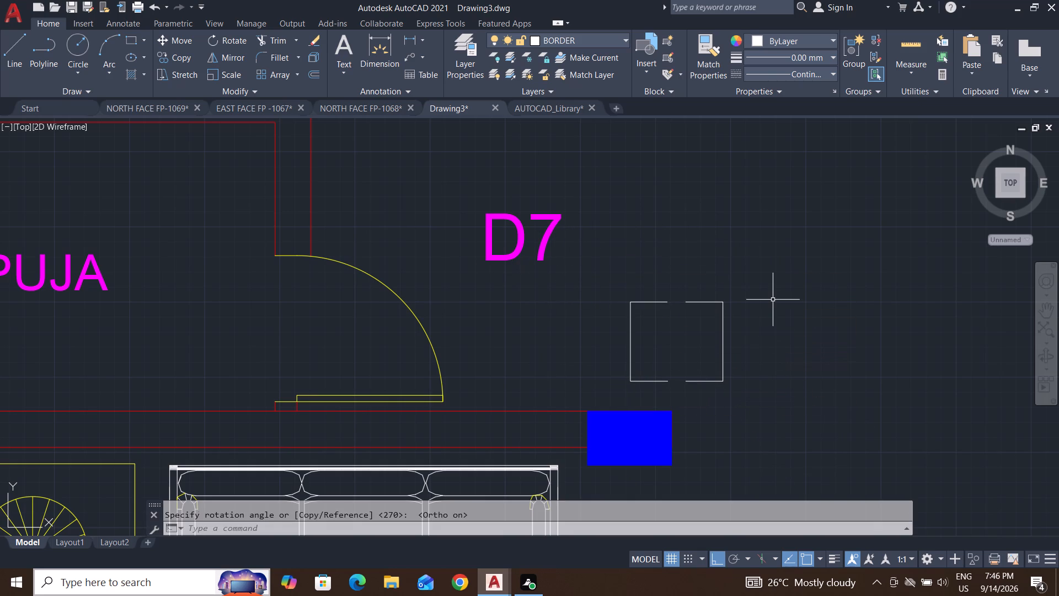
key("Escape")
key("Escape")
Move the rotated frame, with Ortho off, so that it encloses the D7 label beside PUJA.
left_click(795, 279)
left_click(579, 392)
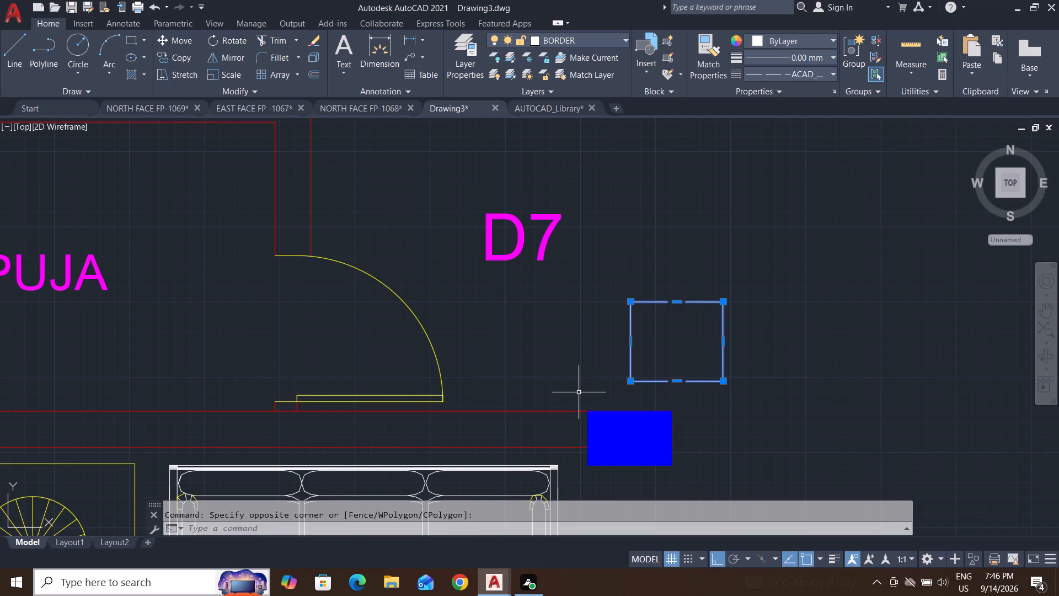
key("m")
key("Return")
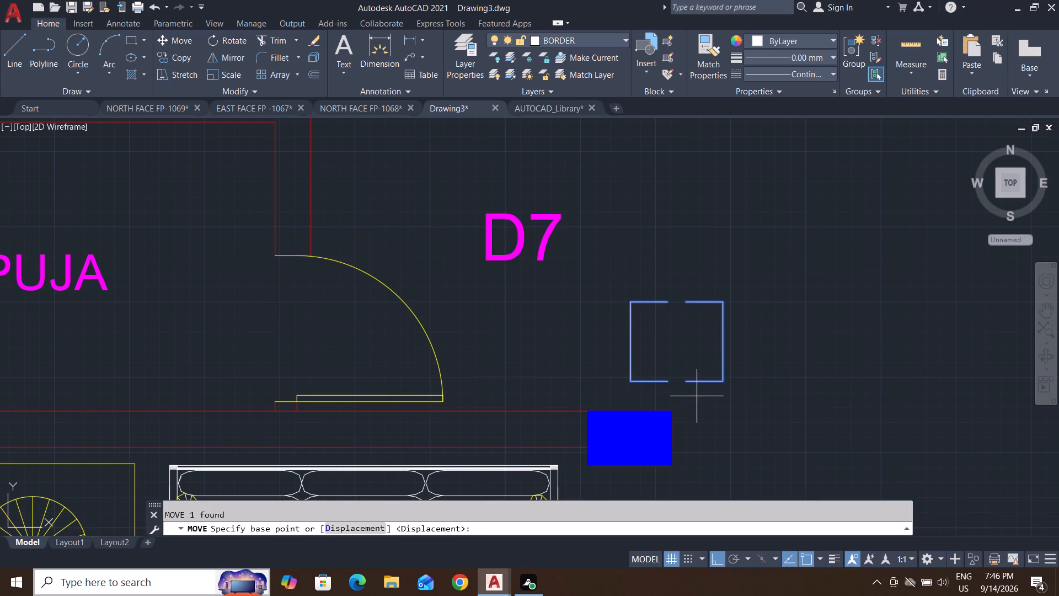
left_click(667, 383)
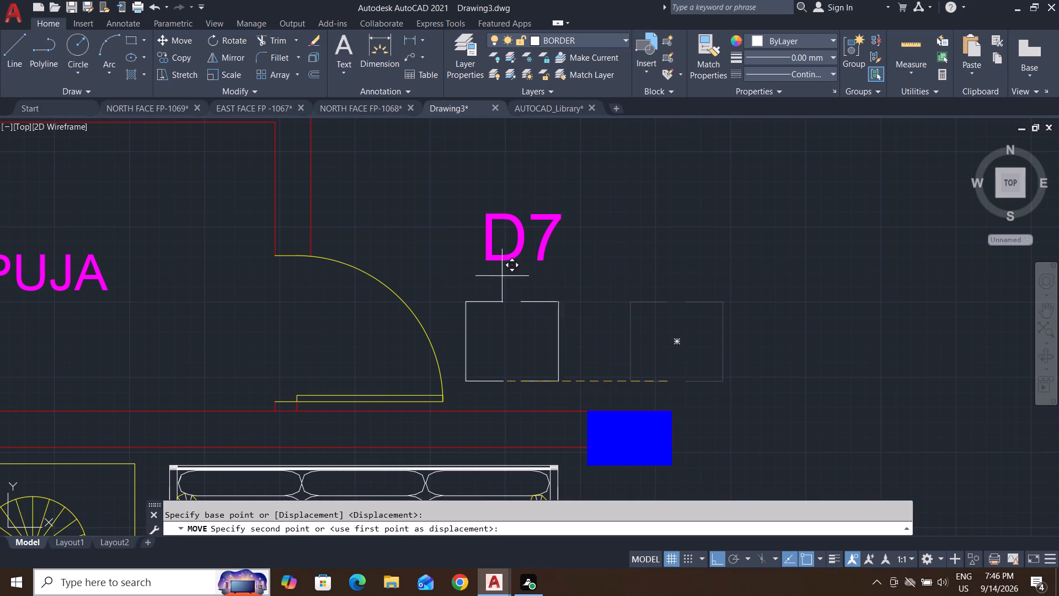
left_click(719, 562)
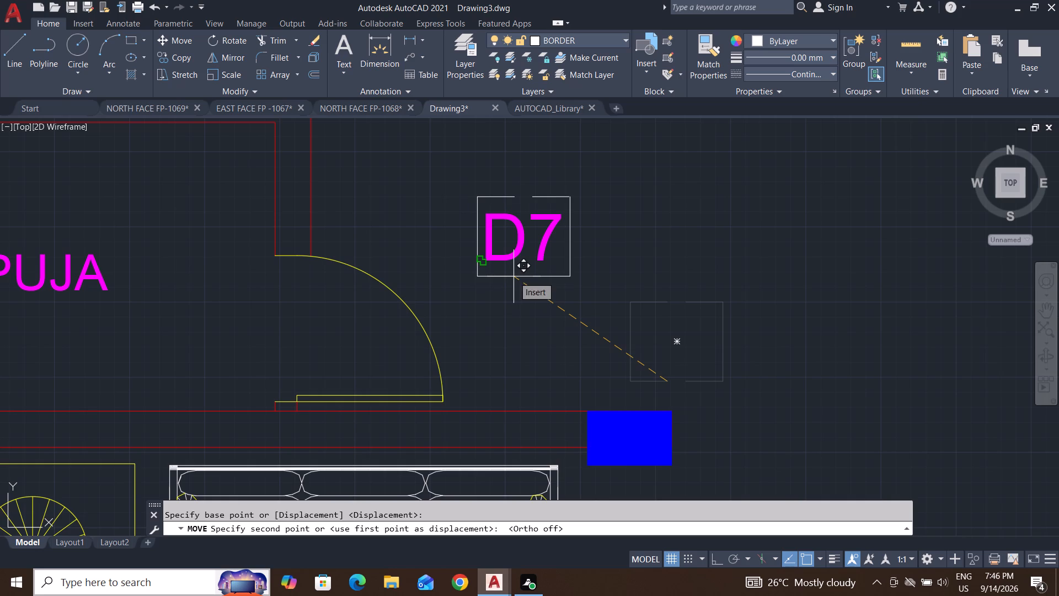
scroll(514, 276, "up", 3)
middle_click_drag(514, 276, 522, 422)
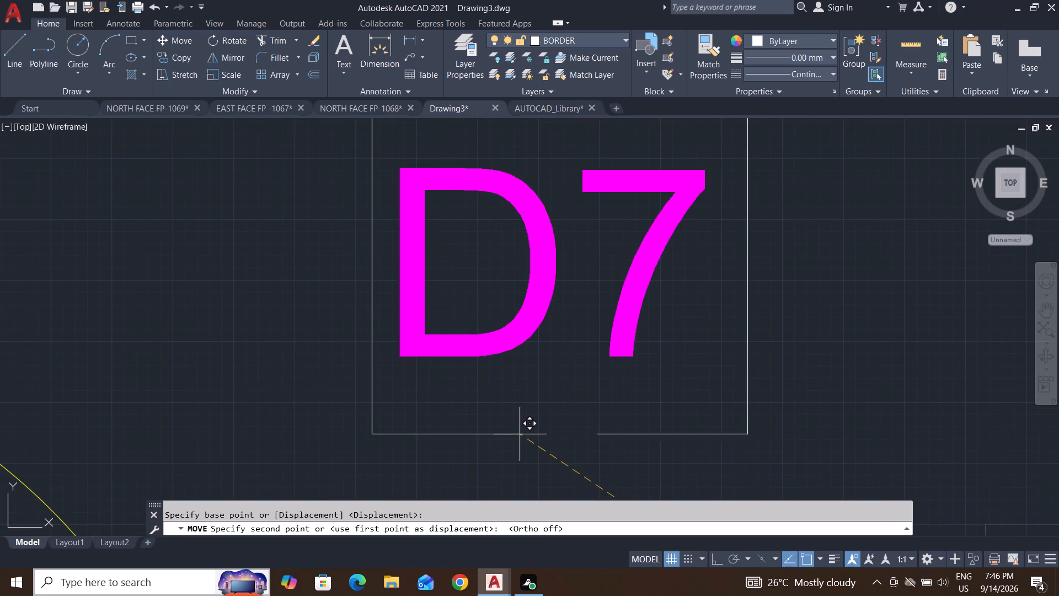
left_click(518, 441)
scroll(508, 469, "down", 4)
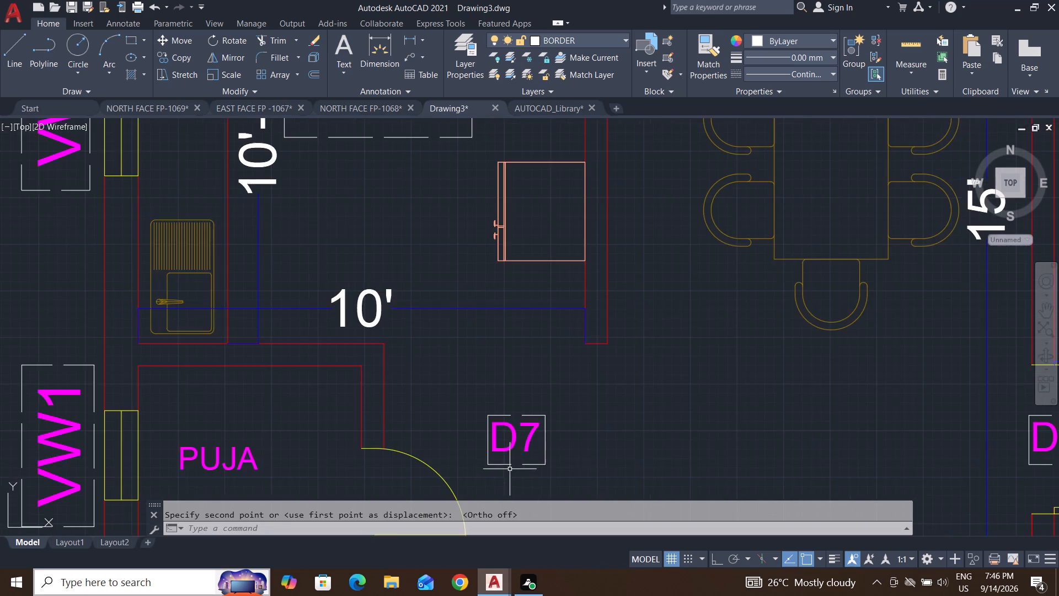
middle_click_drag(511, 471, 547, 346)
key("Escape")
key("Escape")
Copy the D7 label and its frame from its lower-left corner to the space between the kitchen wall and the dining table.
scroll(544, 344, "down", 4)
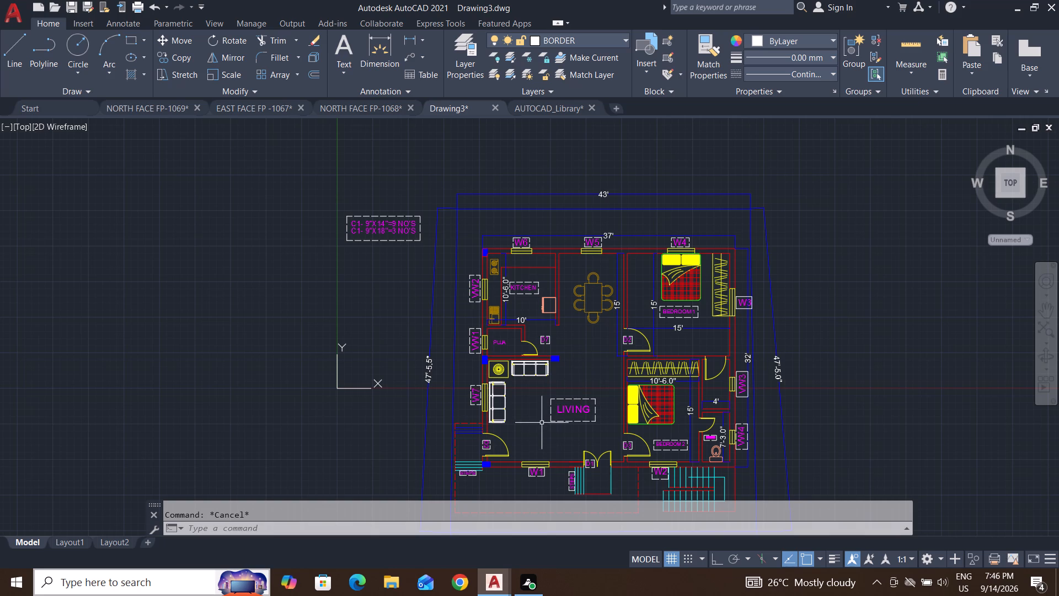
scroll(541, 347, "up", 5)
left_click(637, 243)
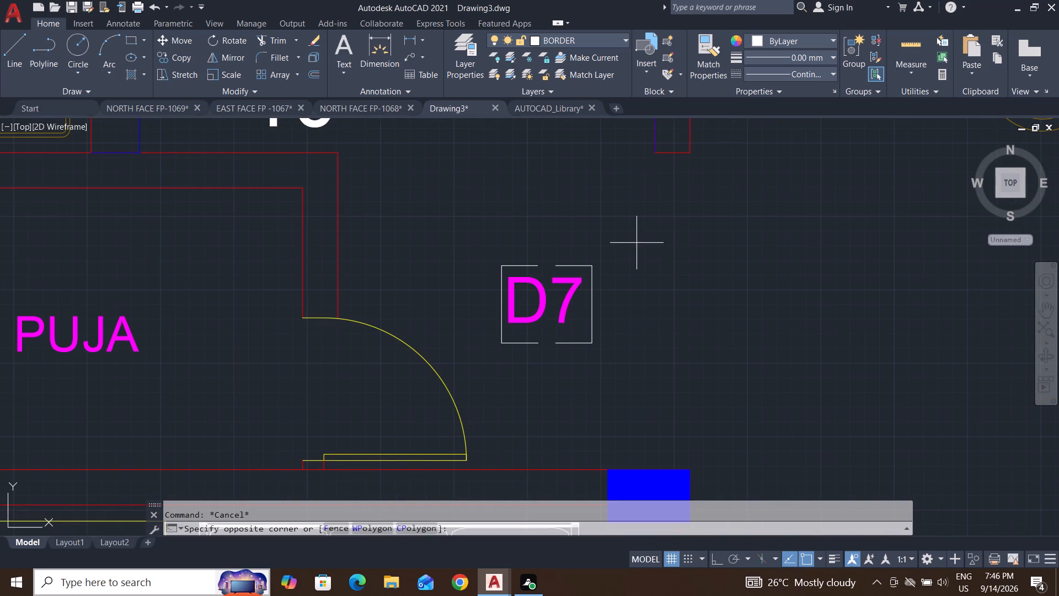
left_click(486, 375)
type("CO")
key("Return")
left_click(501, 343)
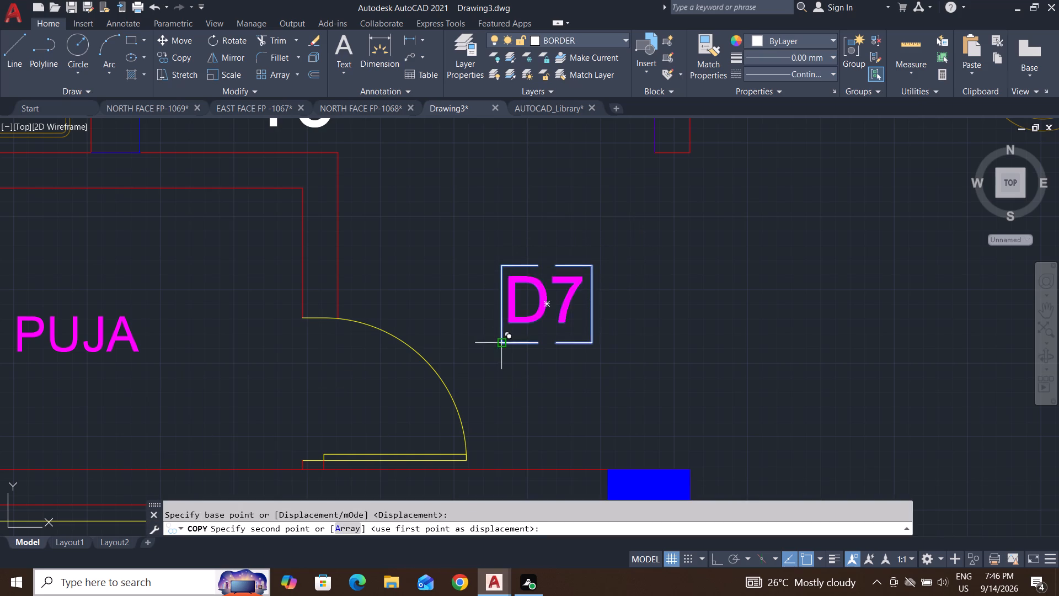
scroll(726, 438, "down", 4)
scroll(732, 330, "up", 3)
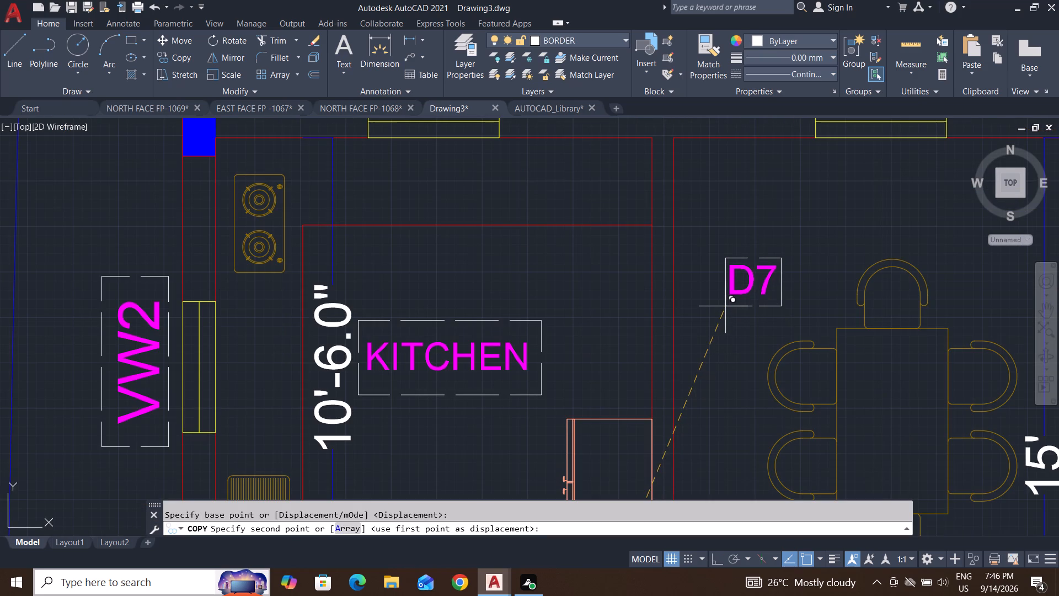
left_click(726, 303)
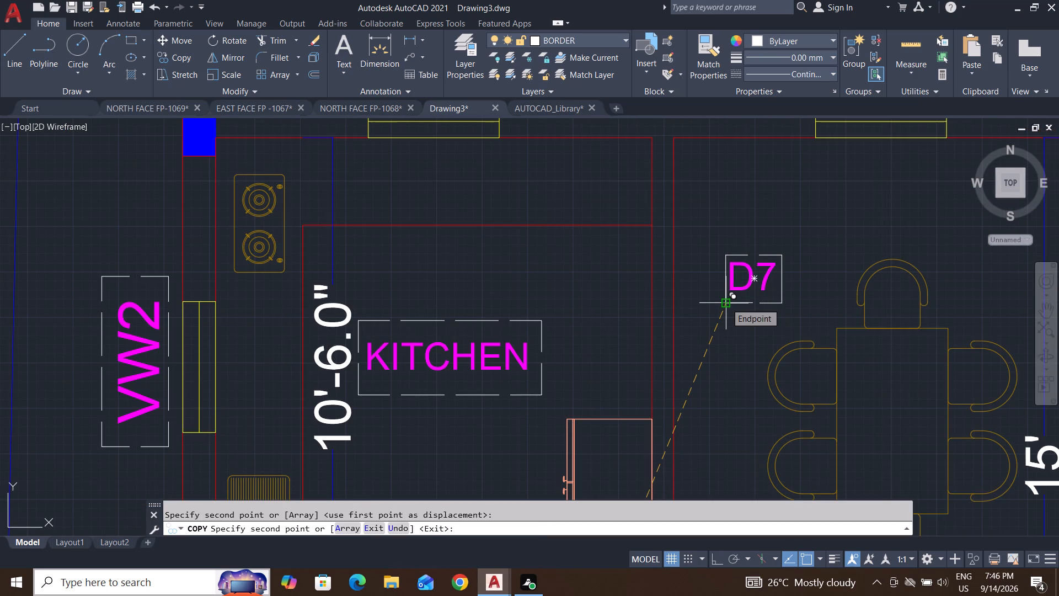
key("Escape")
key("Escape")
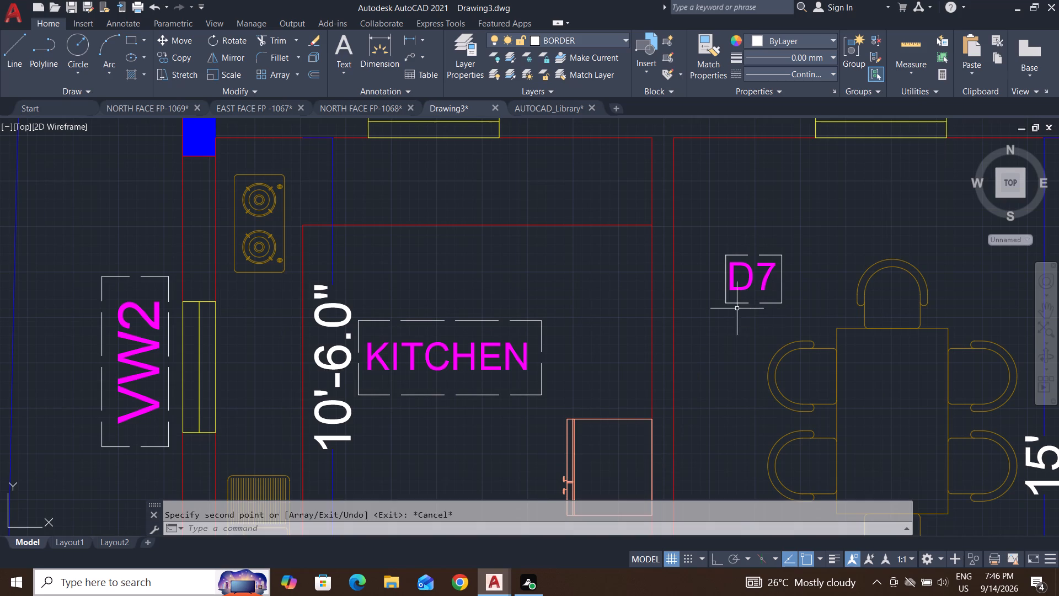
Change the text of the copied door label beside the dining table to D8.
double_click(773, 269)
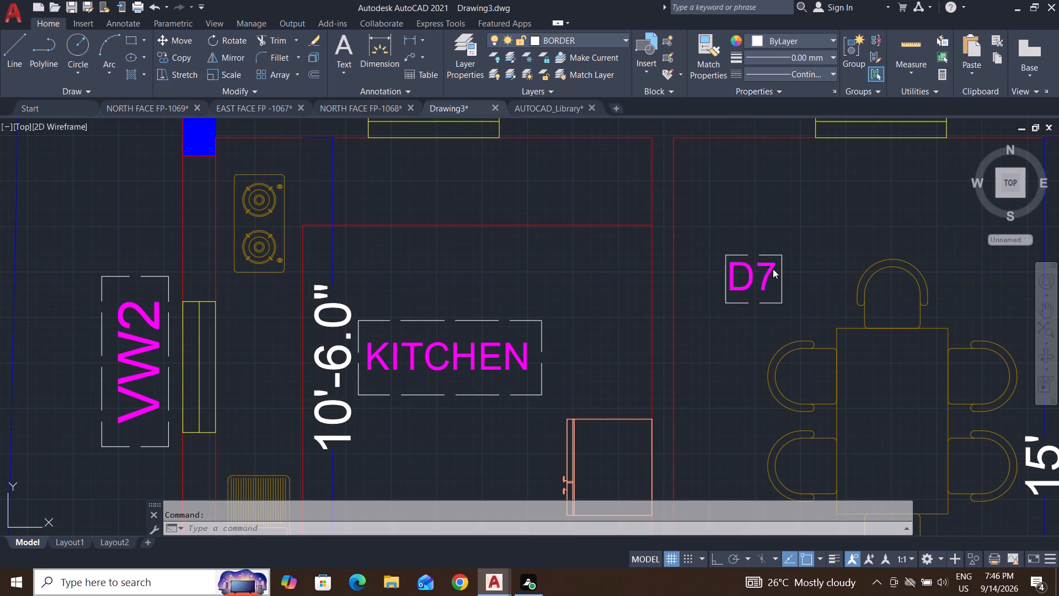
left_click(773, 285)
key("BackSpace")
key("8")
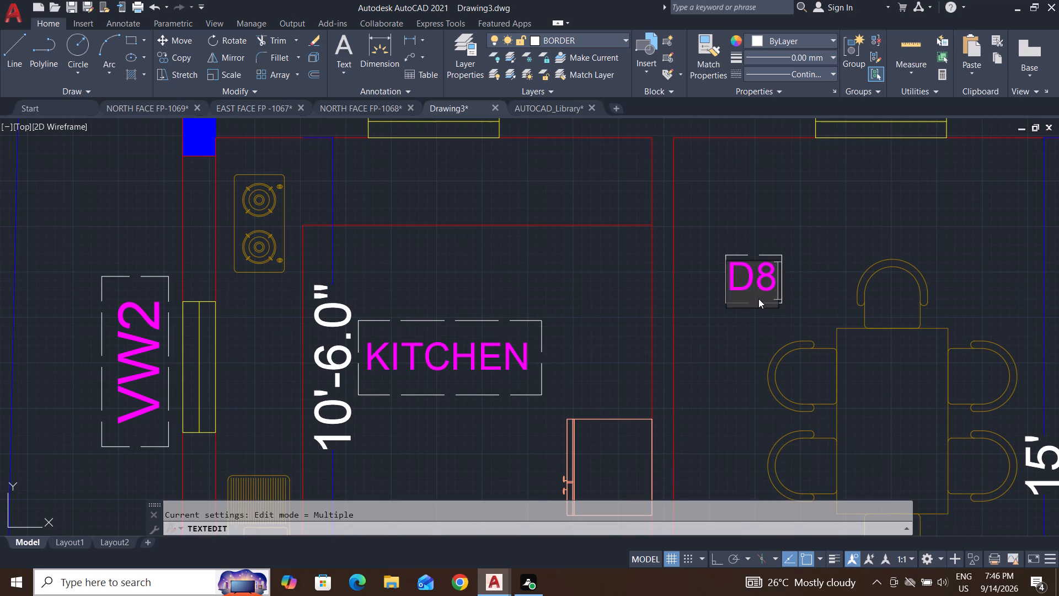
left_click(791, 238)
scroll(754, 348, "down", 5)
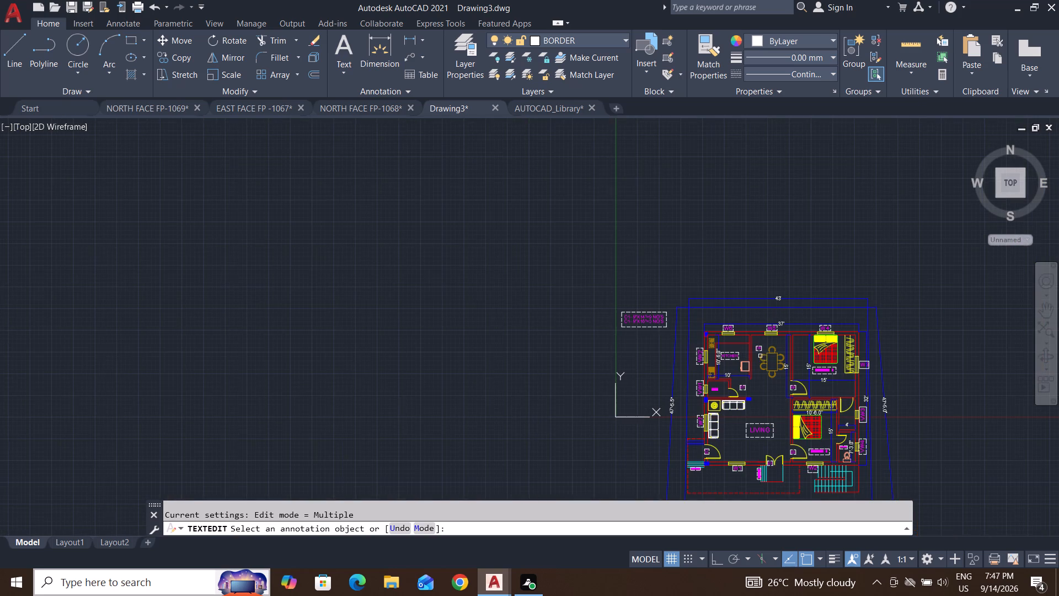
middle_click_drag(799, 371, 566, 310)
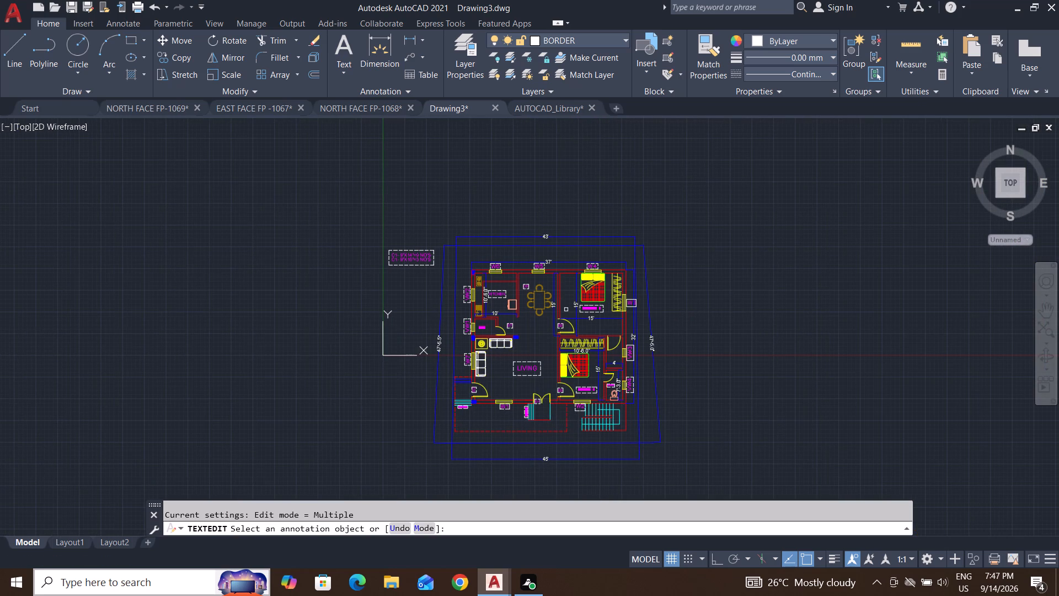
scroll(643, 480, "up", 2)
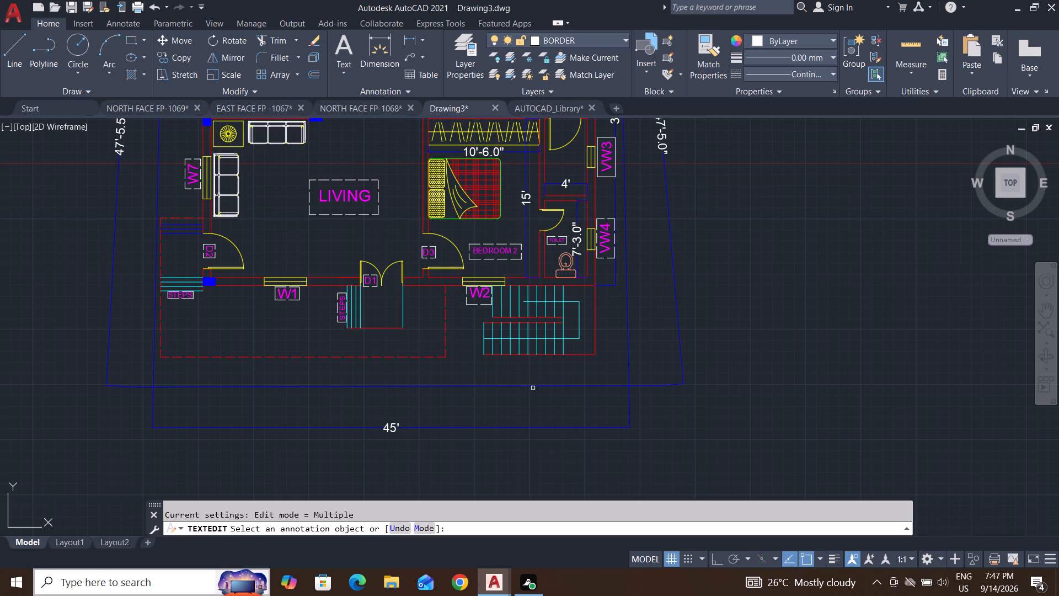
middle_click_drag(534, 388, 552, 458)
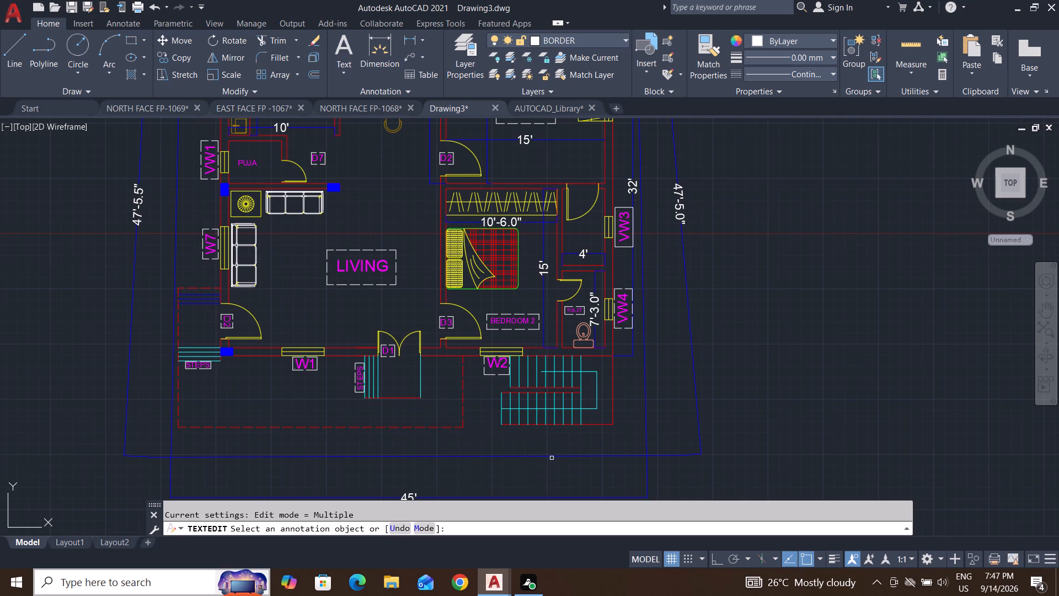
key("Escape")
key("Escape")
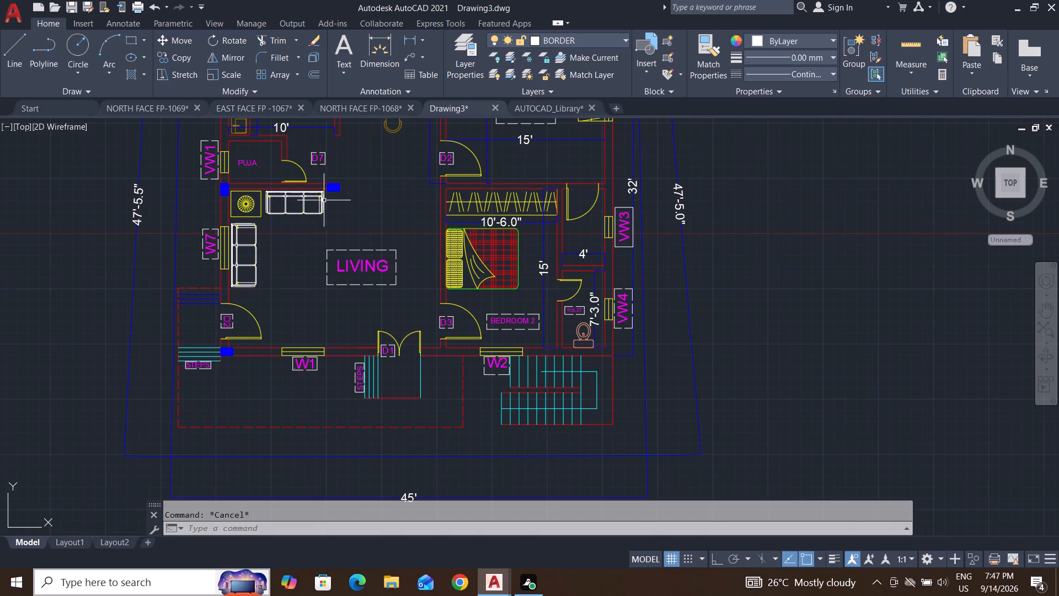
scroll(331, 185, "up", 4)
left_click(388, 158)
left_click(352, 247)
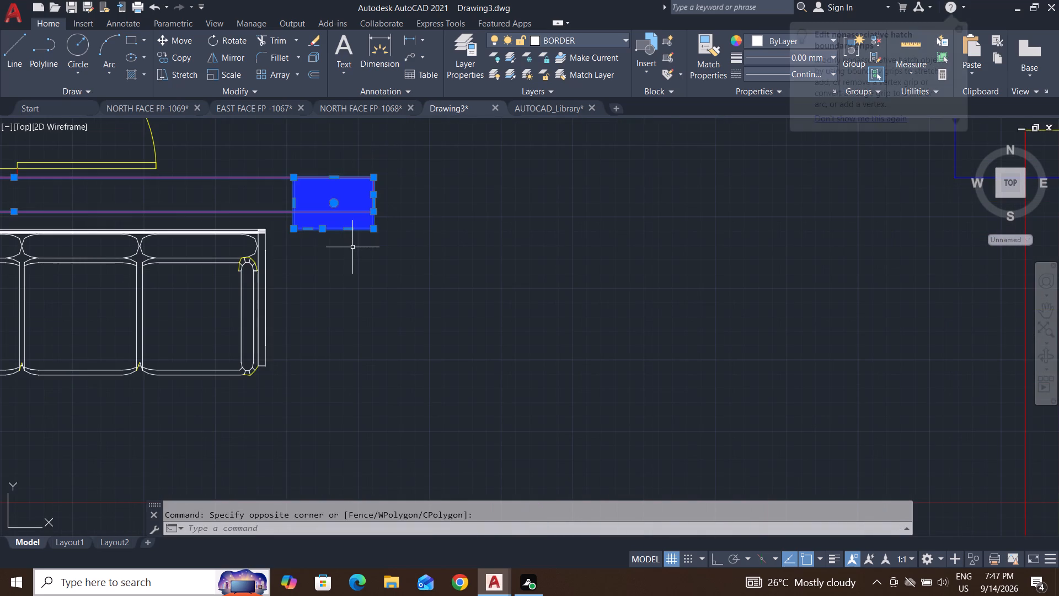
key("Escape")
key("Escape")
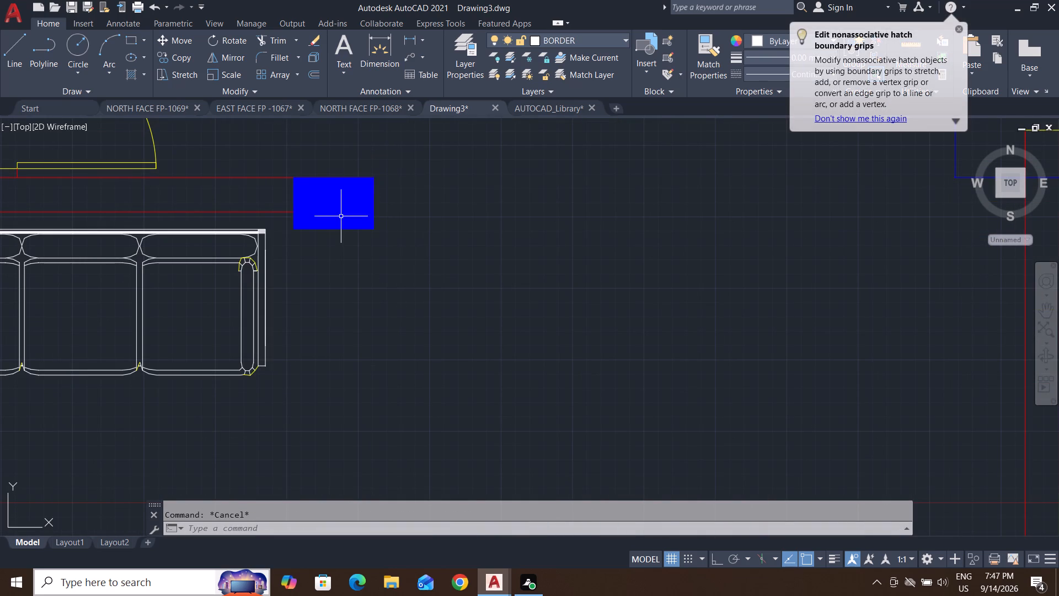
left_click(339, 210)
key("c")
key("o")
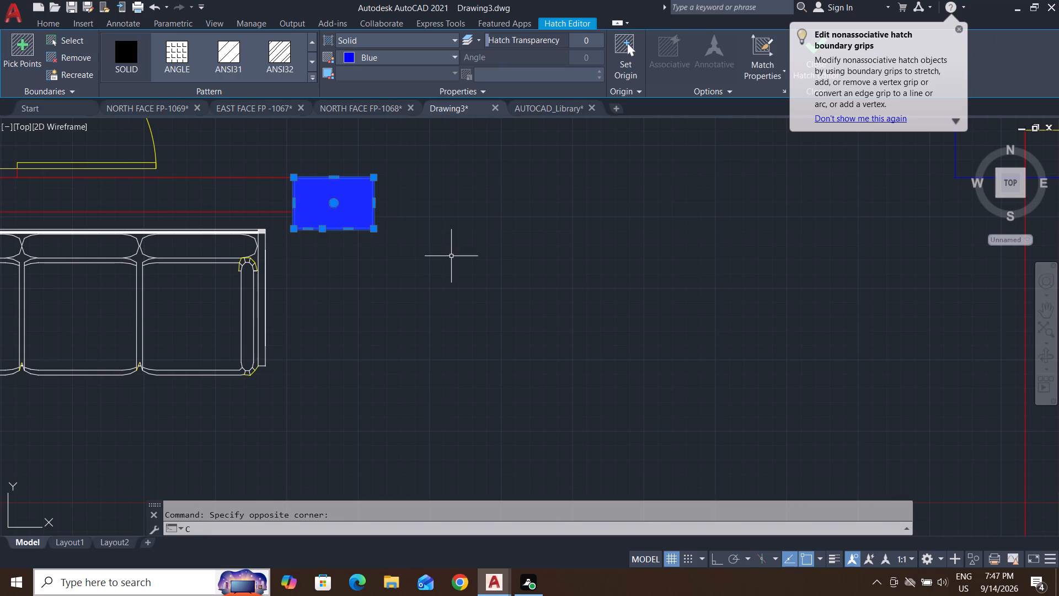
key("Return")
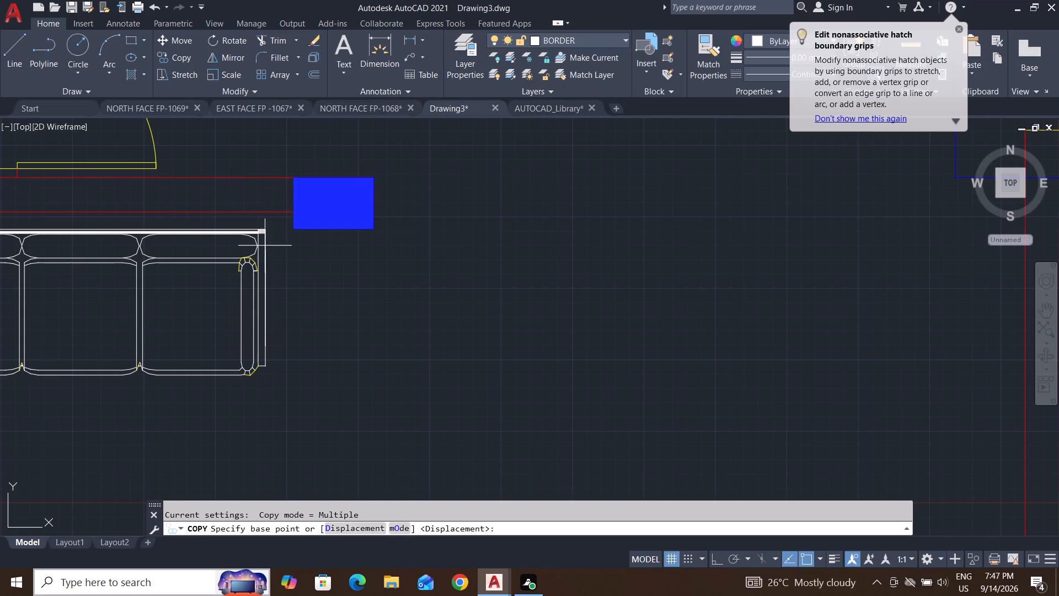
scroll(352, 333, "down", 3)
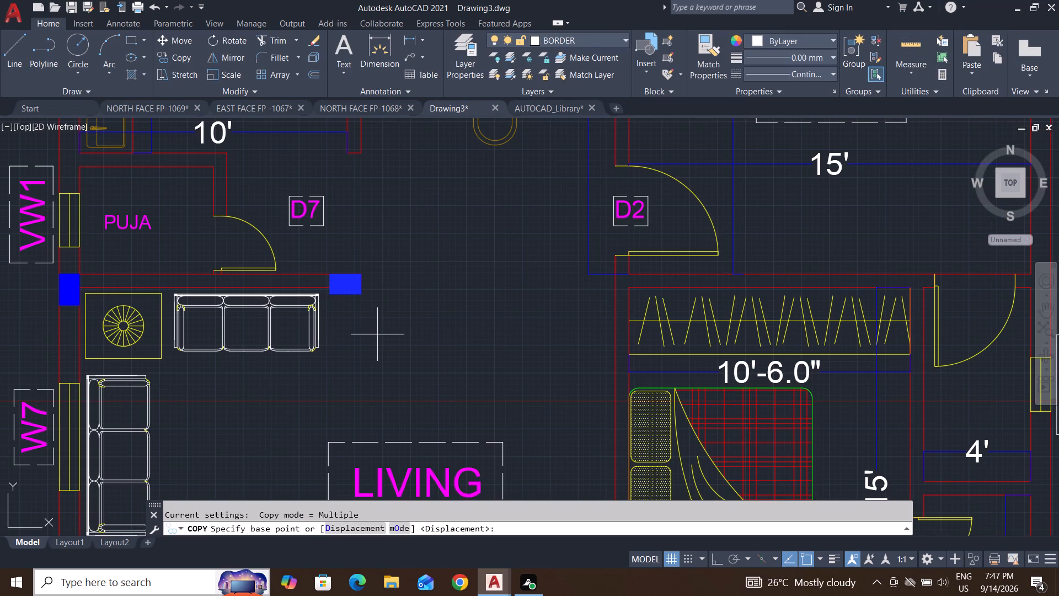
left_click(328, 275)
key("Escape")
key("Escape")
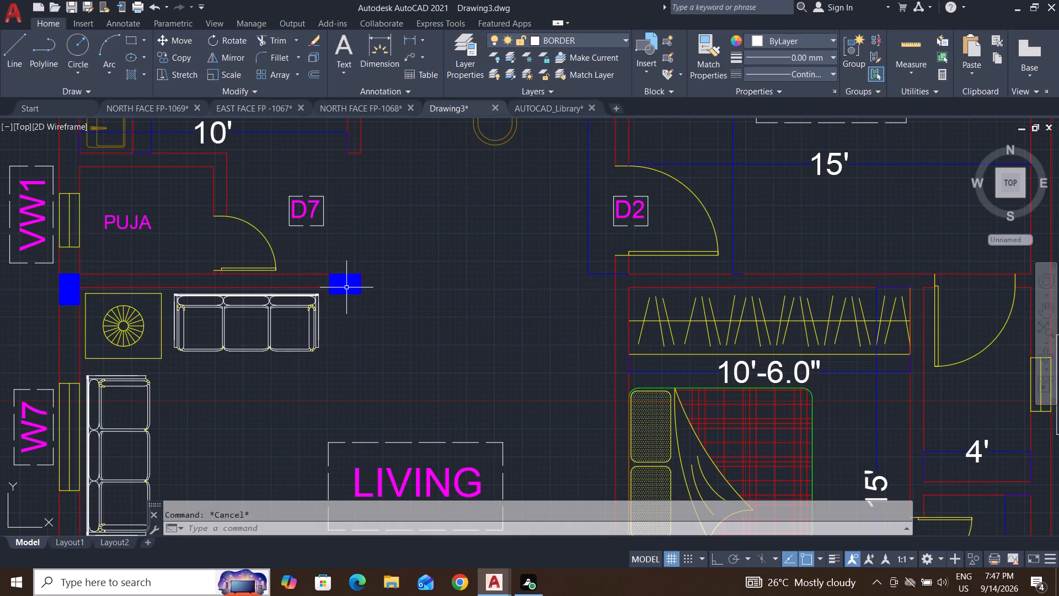
Copy the blue column at the end of the PUJA wall, with Ortho on, horizontally into the open space toward the bedroom wall.
left_click(335, 288)
type("CO")
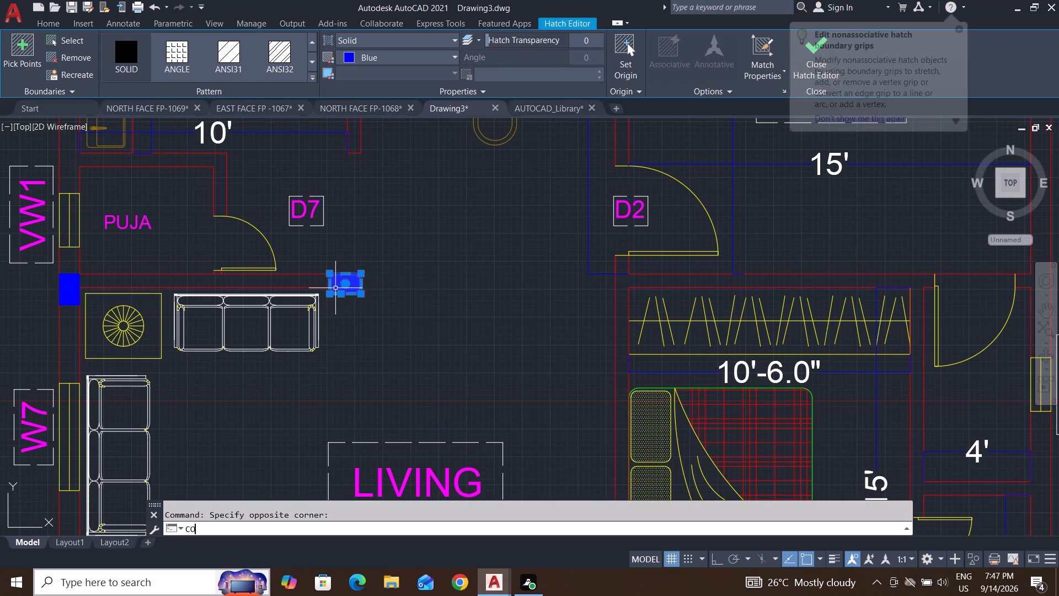
key("Return")
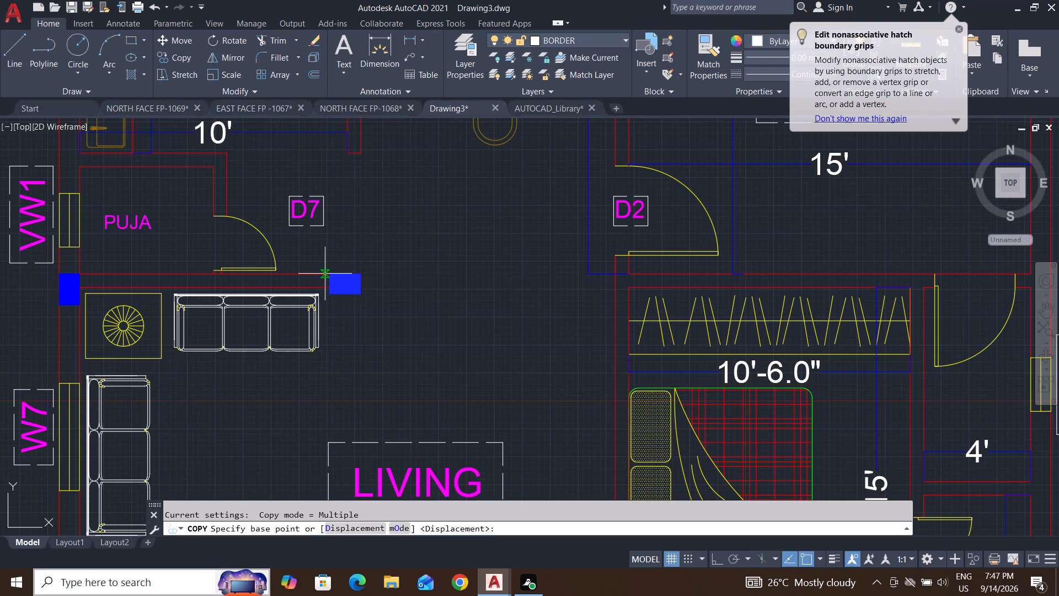
left_click(329, 275)
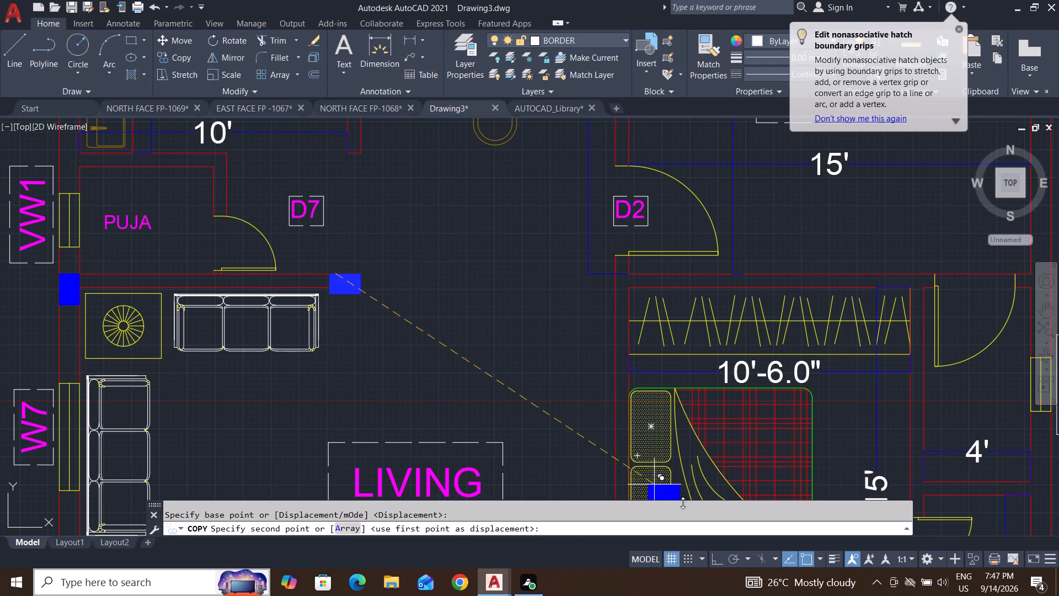
left_click(714, 567)
left_click(713, 561)
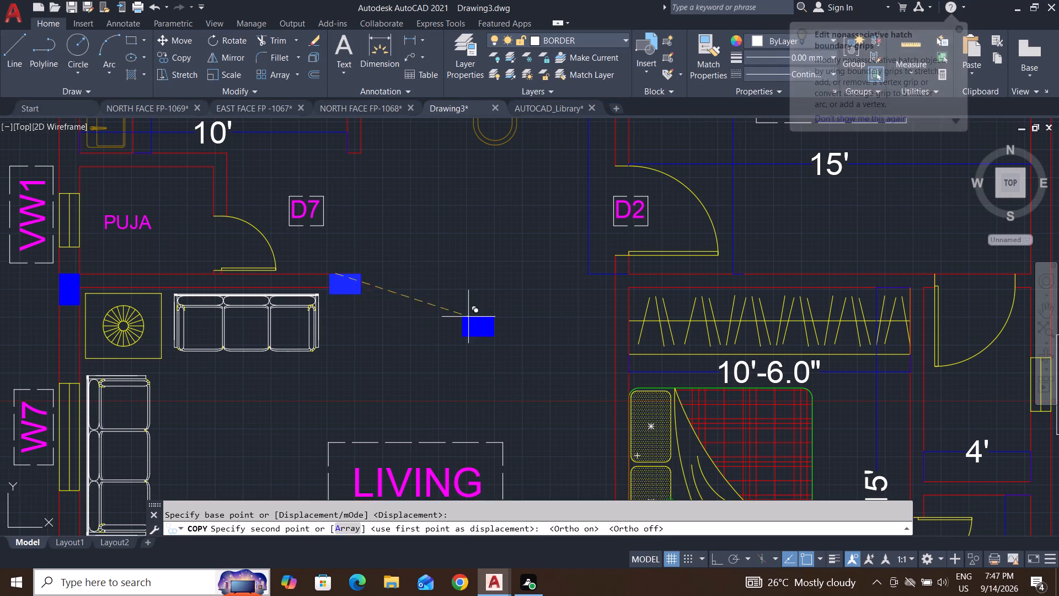
left_click(718, 563)
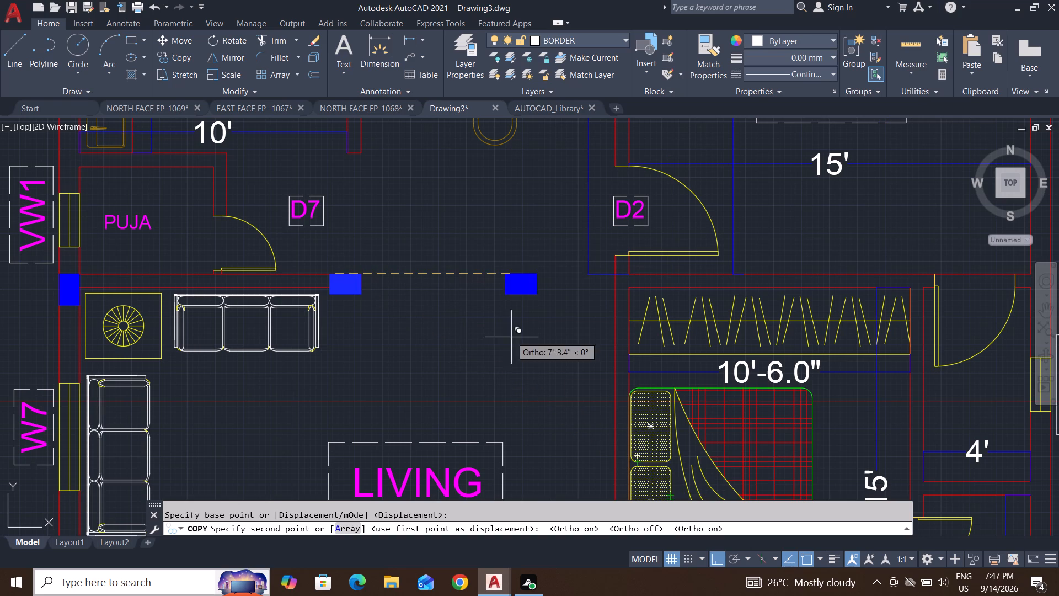
left_click(460, 302)
key("Escape")
key("Escape")
key("Escape")
key("Escape")
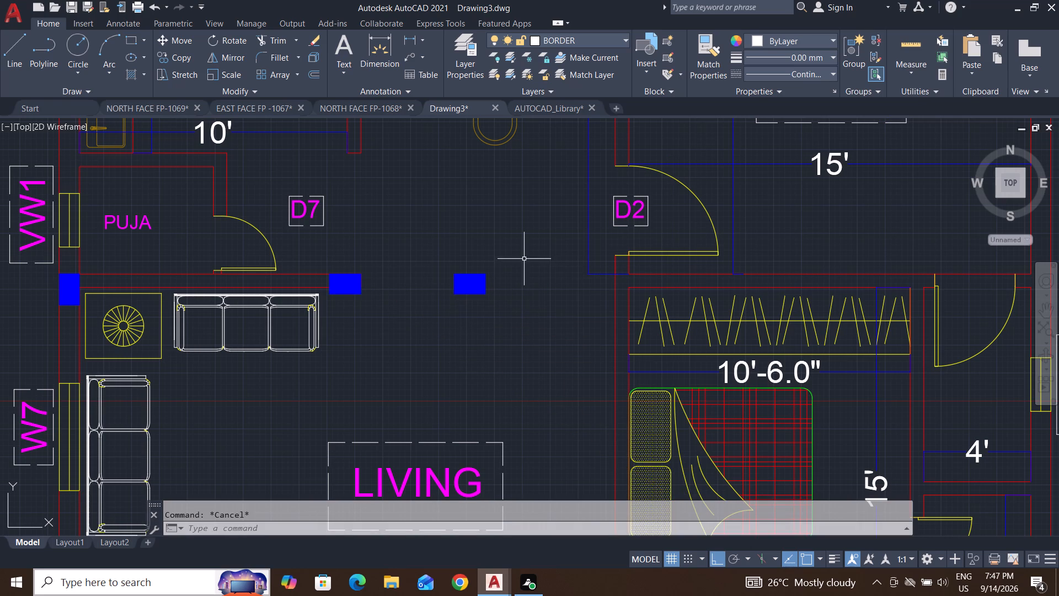
key("Escape")
key("Escape")
key("Escape")
key("Escape")
Rotate the copied column 90° counterclockwise about its lower-left corner so that it stands upright.
left_click(520, 235)
left_click(420, 347)
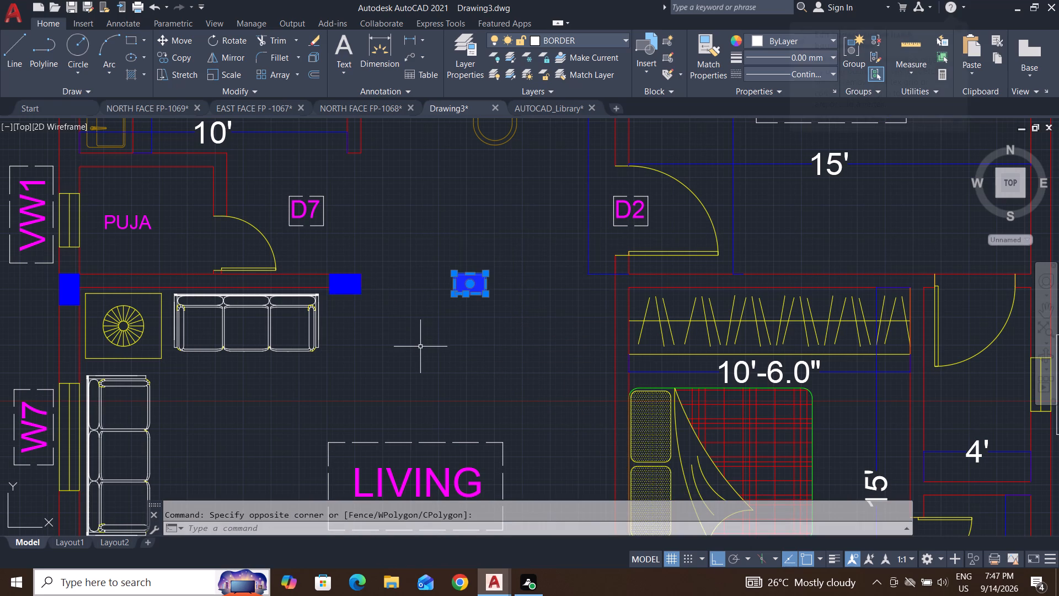
type("RO")
key("Return")
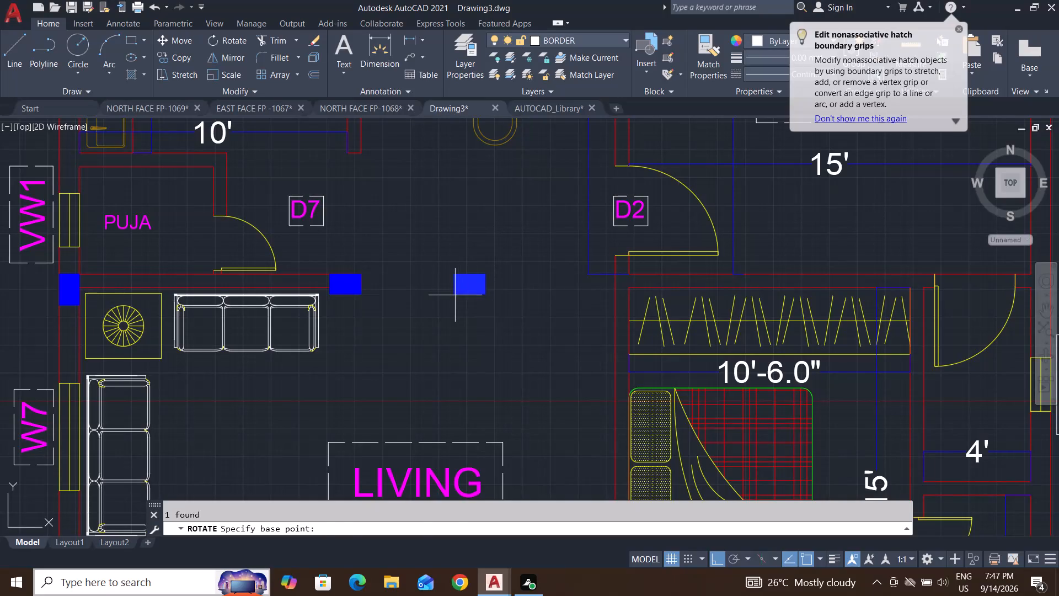
left_click(455, 295)
left_click(458, 221)
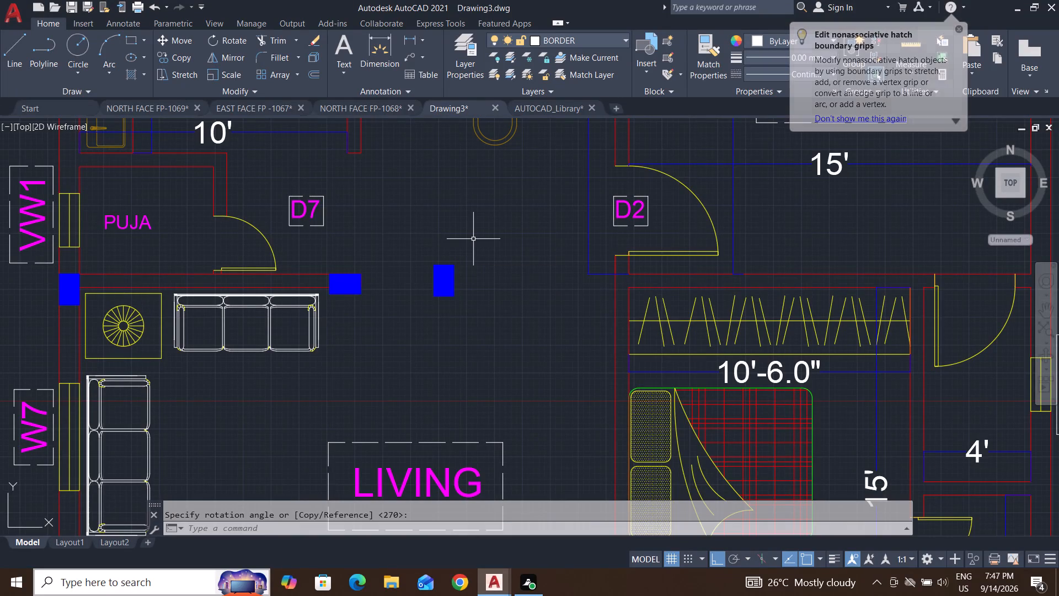
key("space")
key("Escape")
key("Escape")
key("Escape")
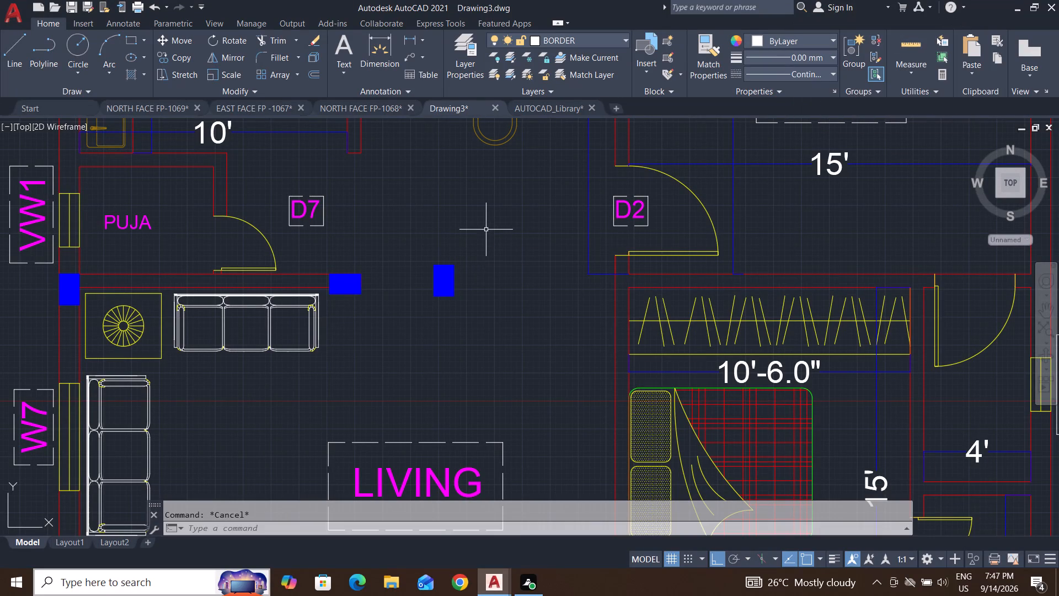
Move the upright column by its upper-right corner to the wall junction below door D2, beside the bedroom 2 wardrobe.
key("Escape")
left_click(486, 230)
left_click(404, 355)
key("m")
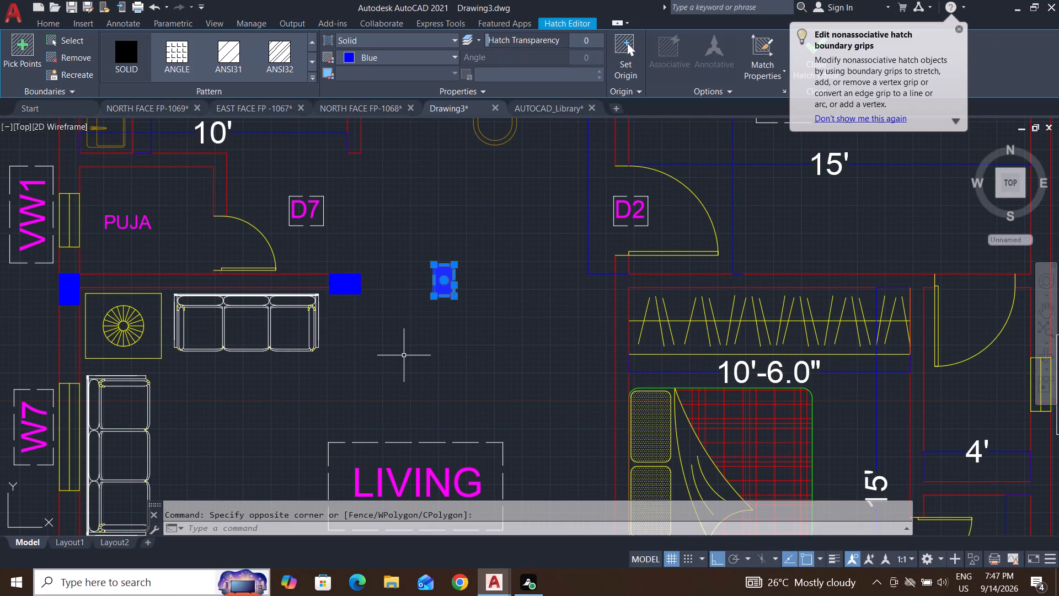
key("Return")
scroll(429, 290, "up", 2)
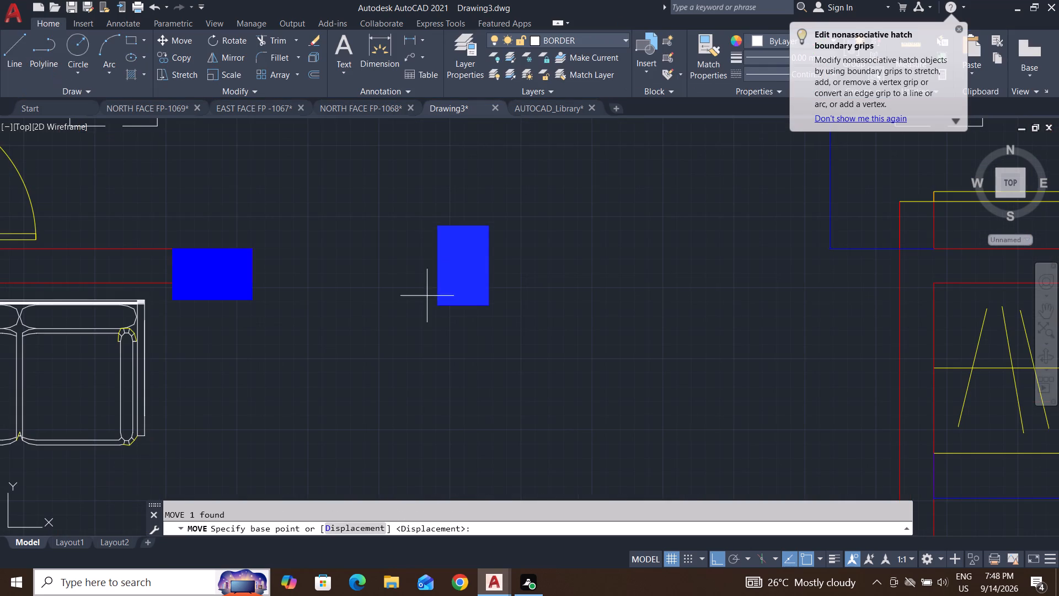
left_click(488, 226)
scroll(488, 226, "down", 3)
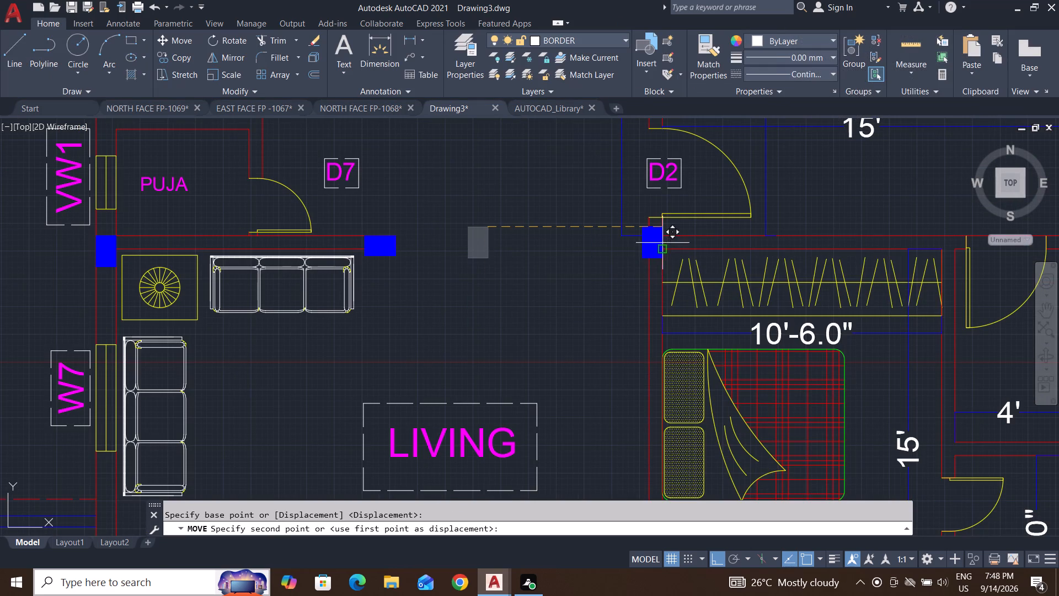
left_click(664, 236)
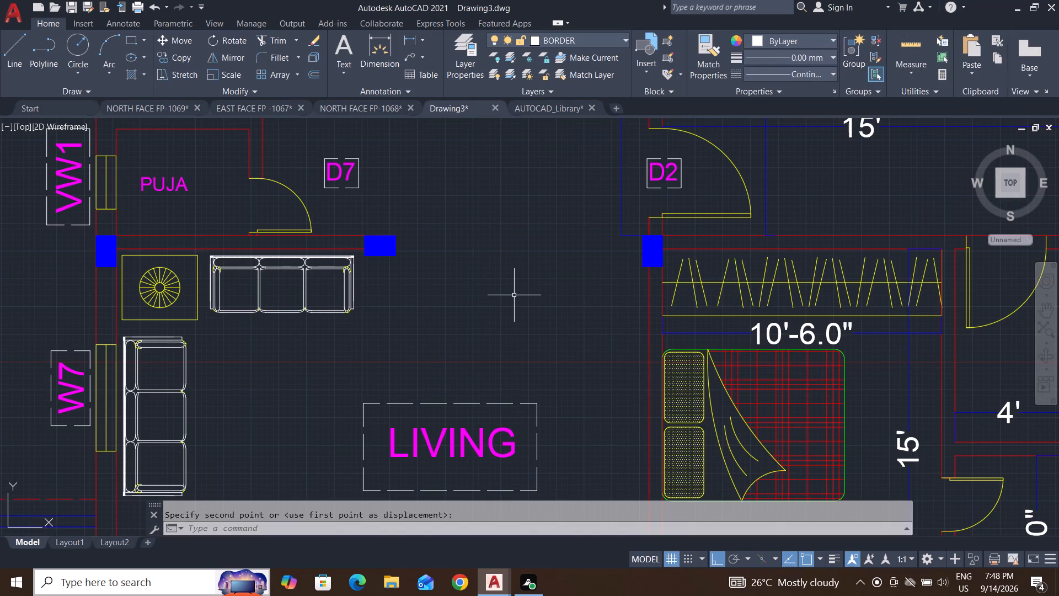
Move the column below door D2 horizontally by its upper-left corner toward the living-side face of the bedroom wall.
scroll(605, 259, "up", 2)
middle_click_drag(644, 260, 415, 321)
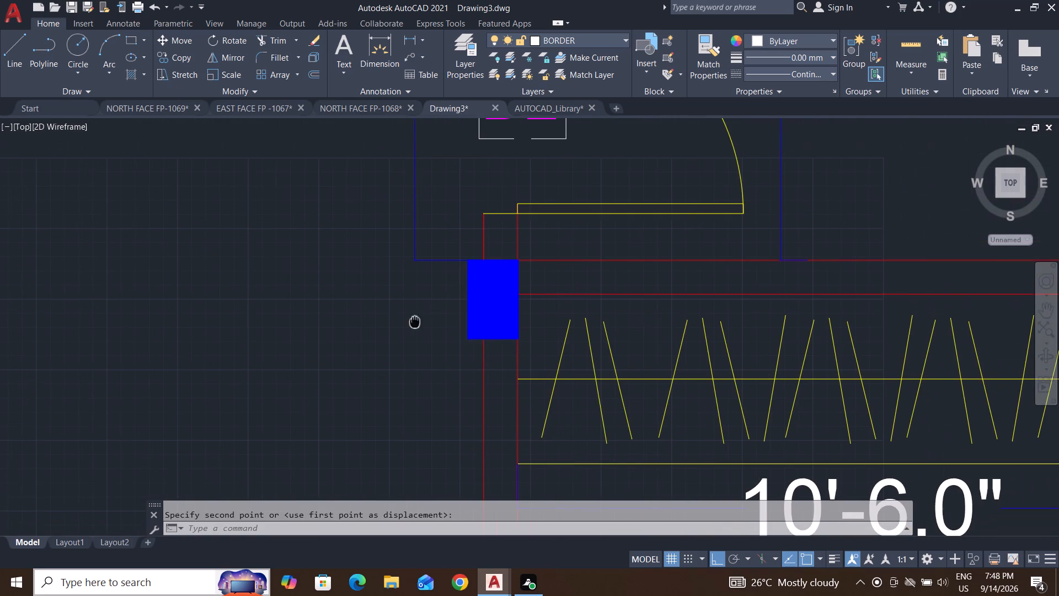
key("Escape")
key("Escape")
left_click(494, 301)
key("m")
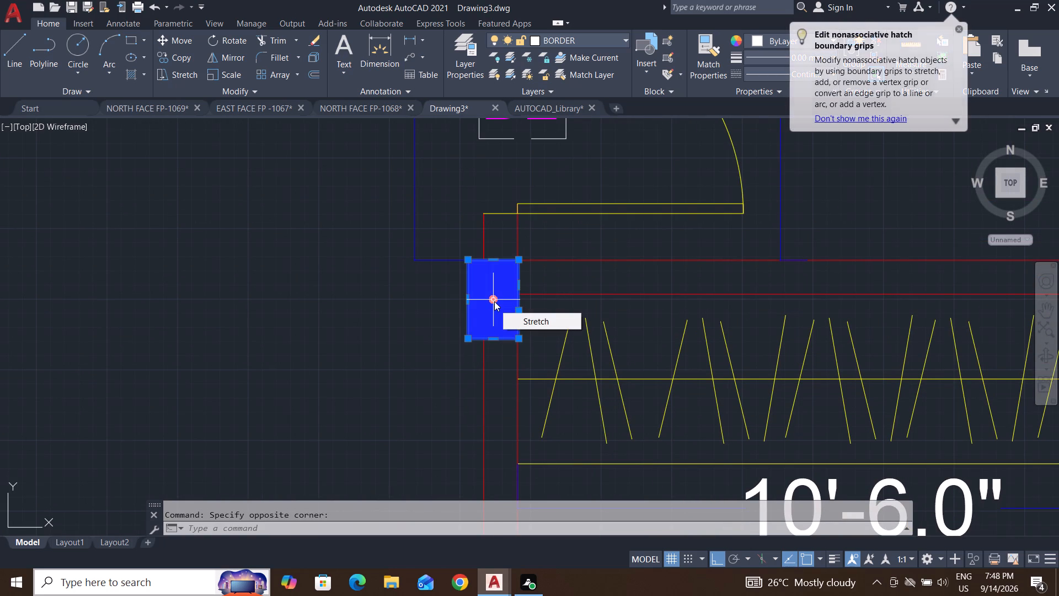
key("Return")
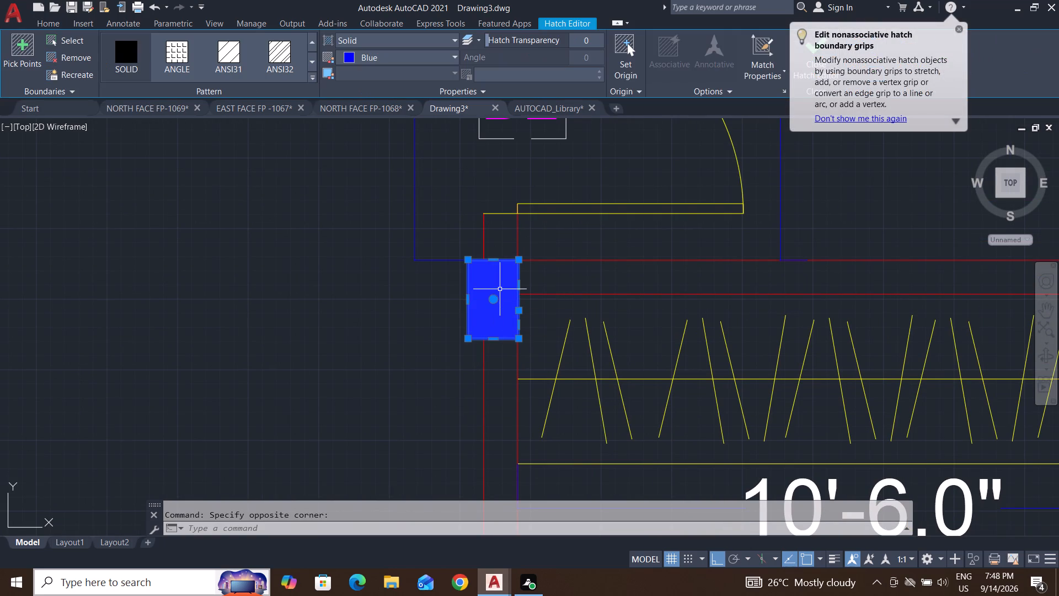
key("Escape")
key("Escape")
left_click(495, 292)
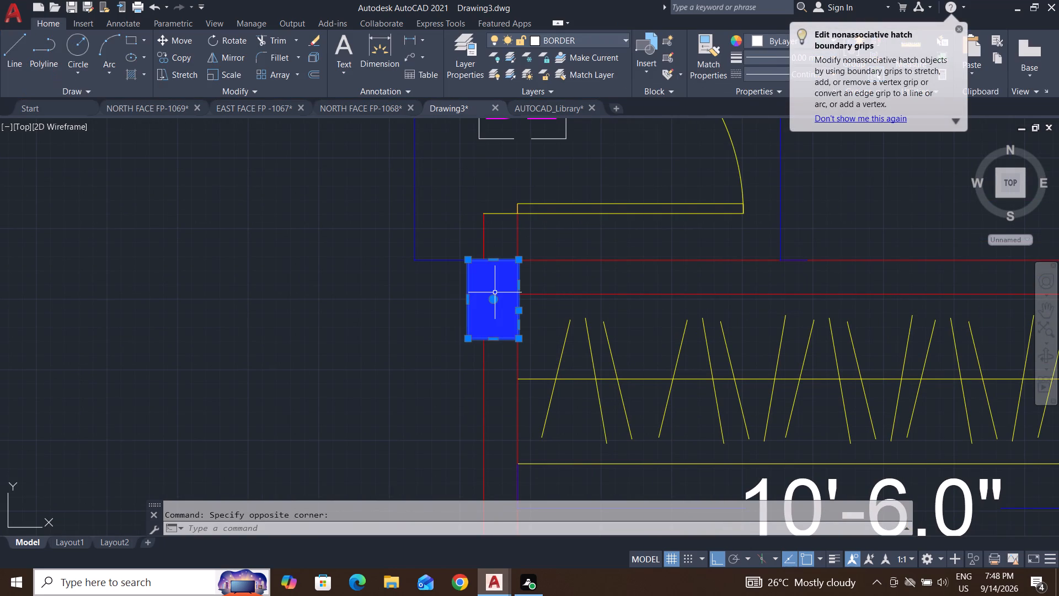
key("m")
key("Return")
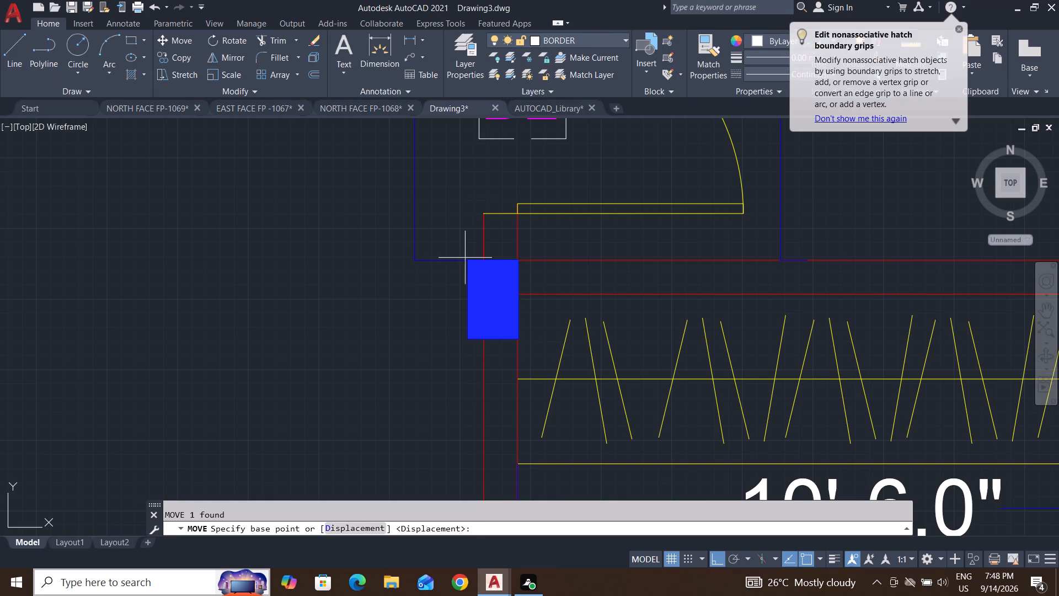
left_click(467, 261)
left_click(486, 261)
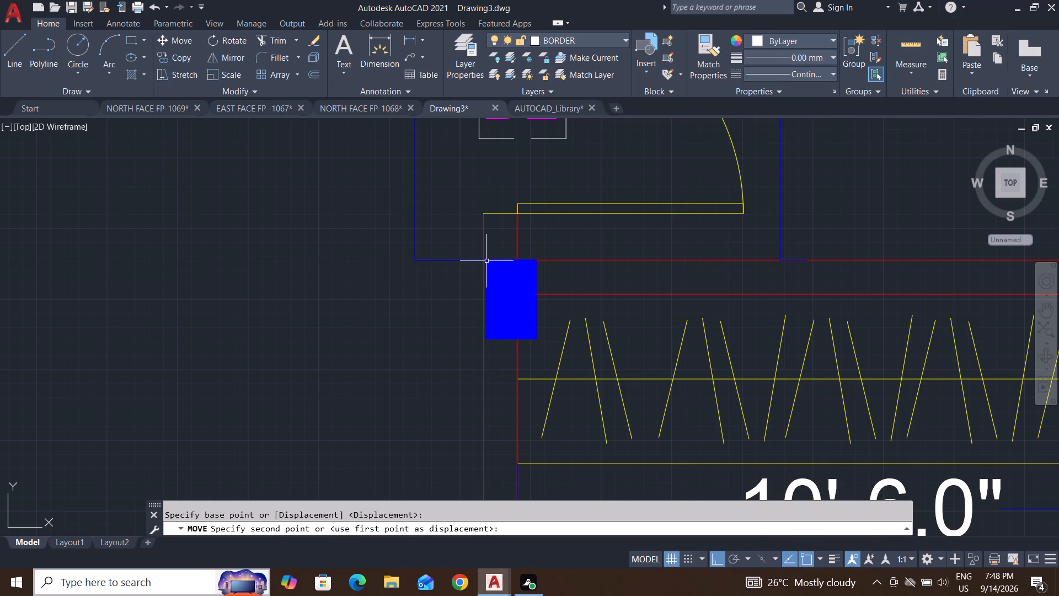
Move the column's upper-left corner exactly onto the living-side wall face where it meets the blue dimension line.
scroll(494, 296, "up", 2)
key("Escape")
key("Escape")
left_click(507, 260)
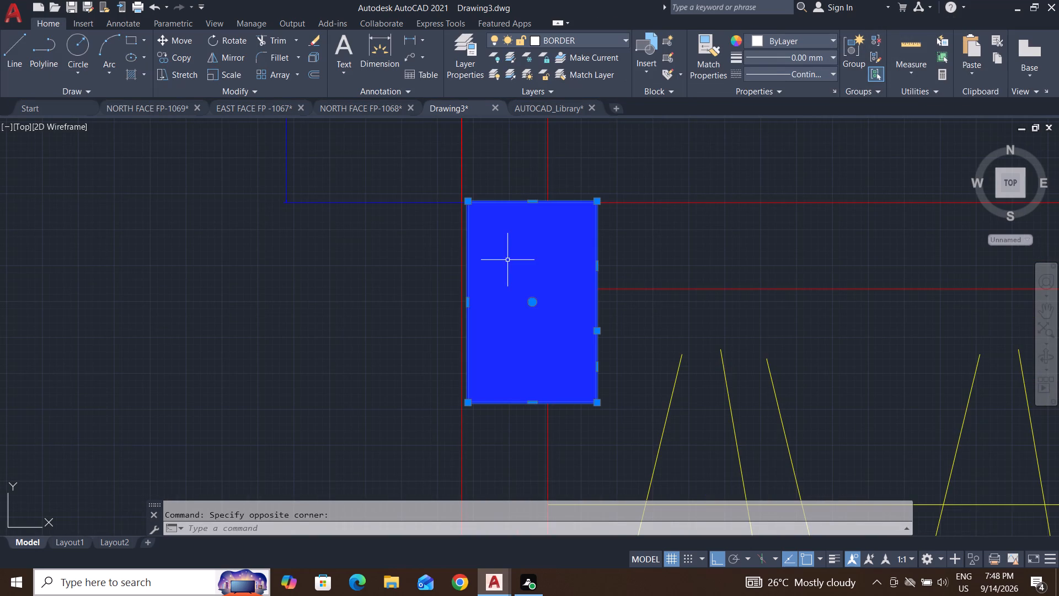
key("m")
key("Return")
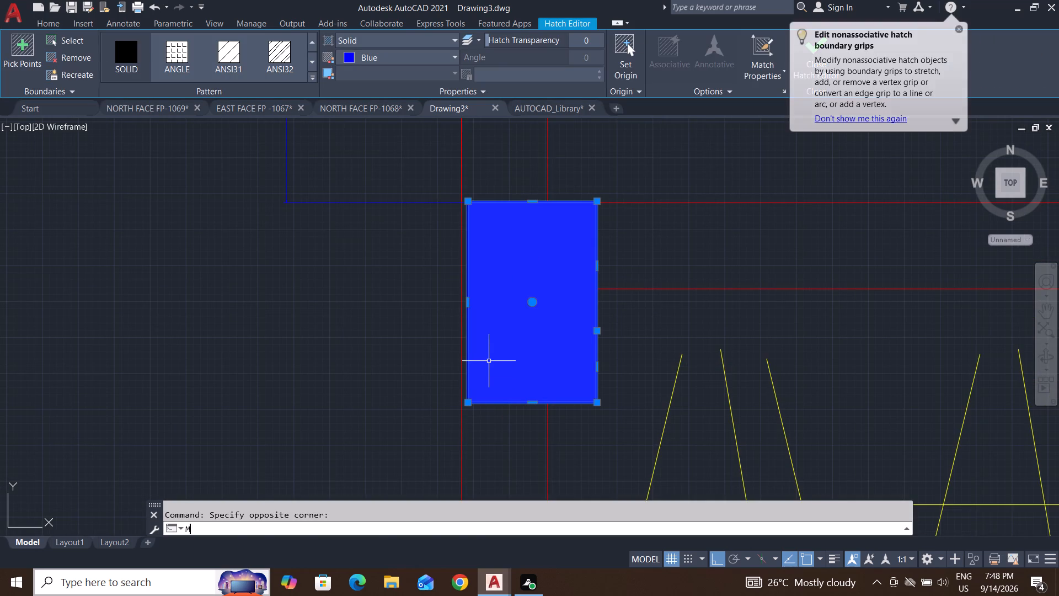
scroll(501, 151, "up", 2)
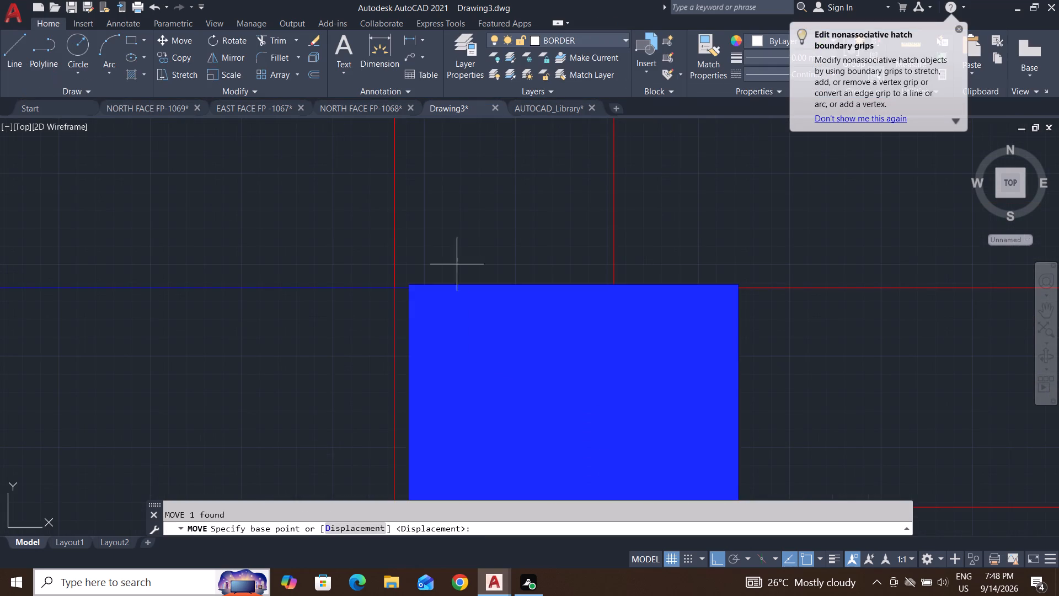
scroll(409, 282, "up", 4)
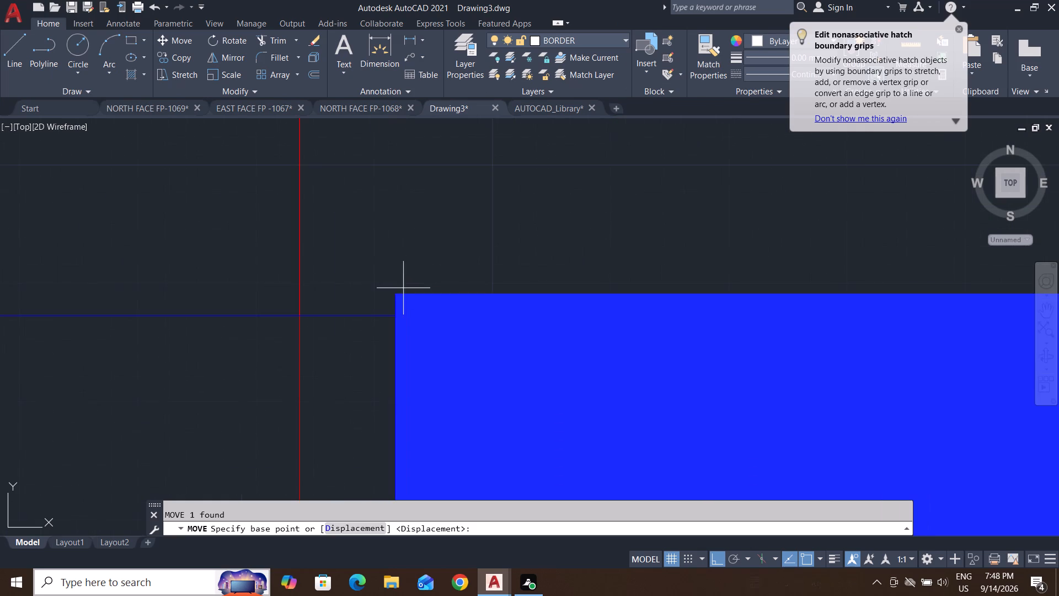
left_click(396, 294)
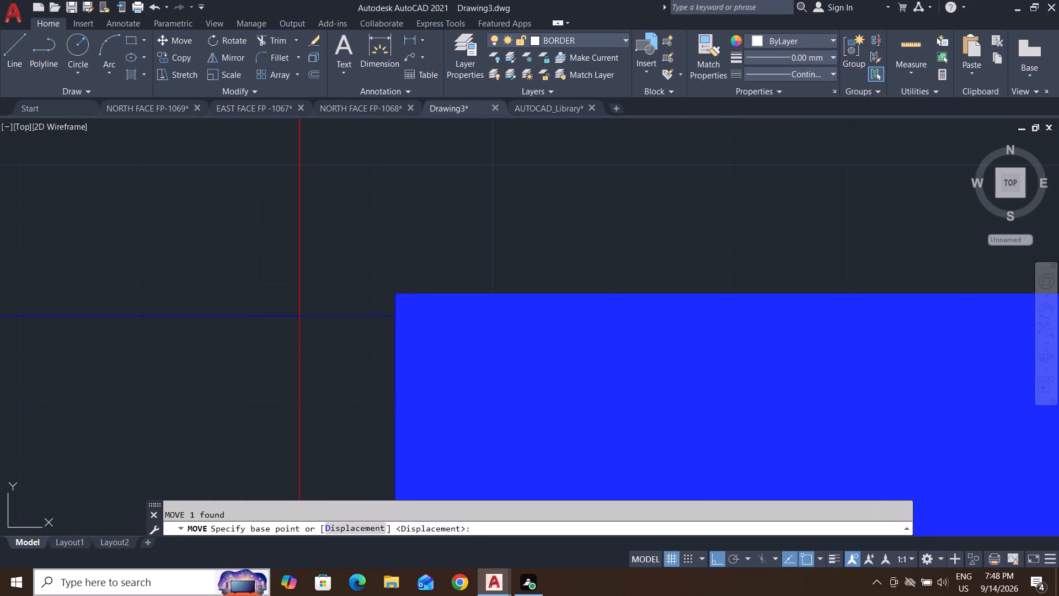
left_click(300, 317)
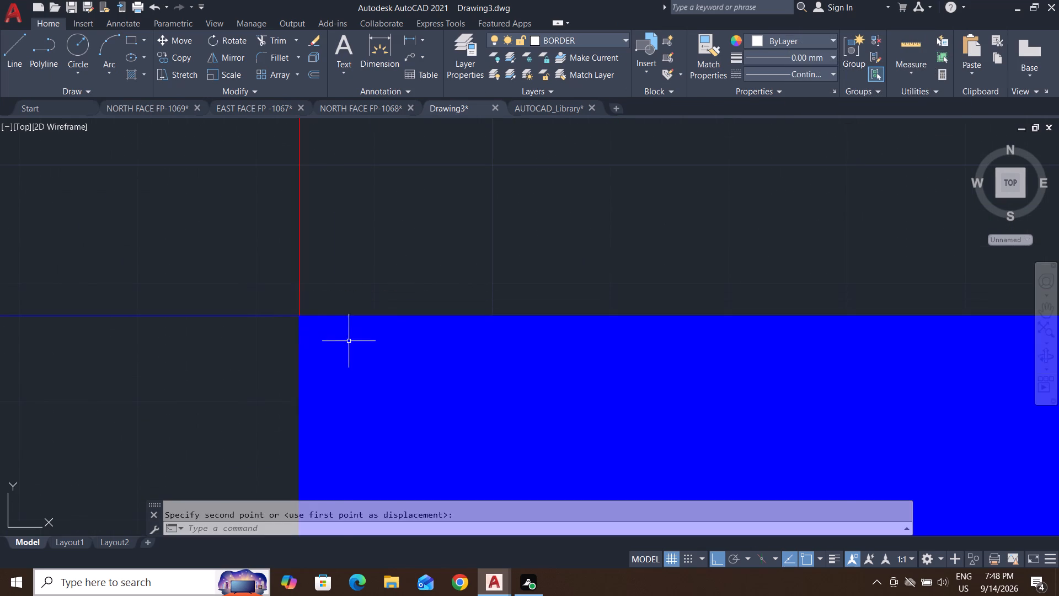
Copy the column below door D2, with Ortho off, from its upper-left corner to above the top wall between W6 and W5.
scroll(350, 342, "down", 10)
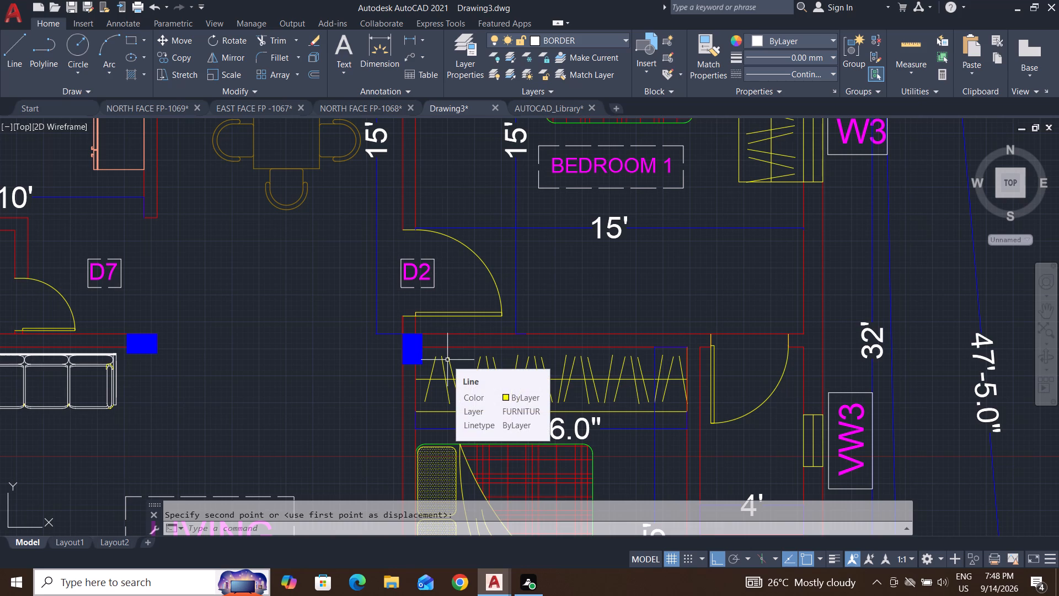
scroll(493, 384, "down", 2)
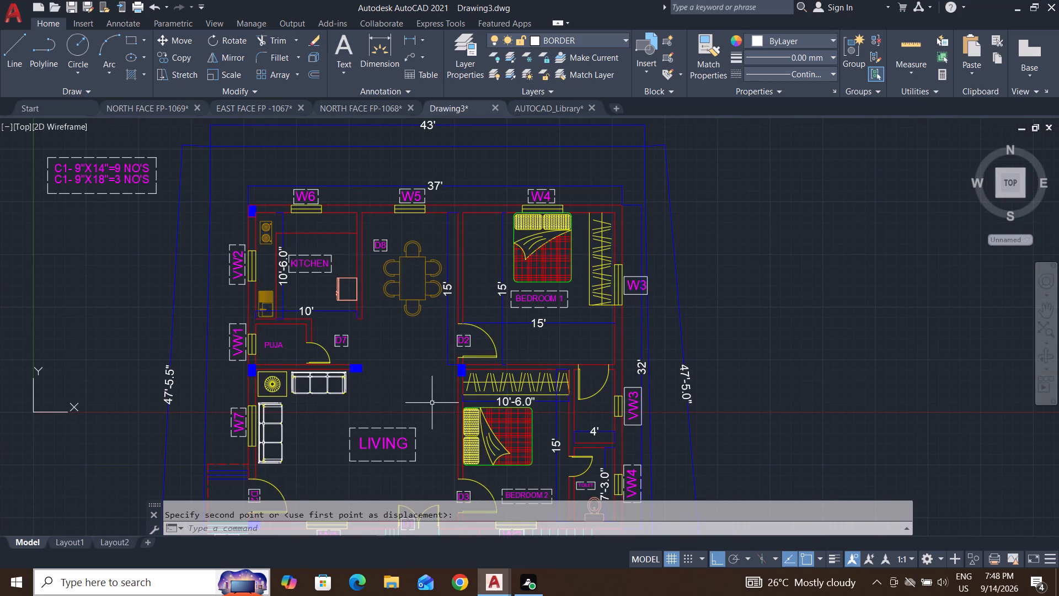
scroll(436, 375, "up", 2)
left_click(500, 362)
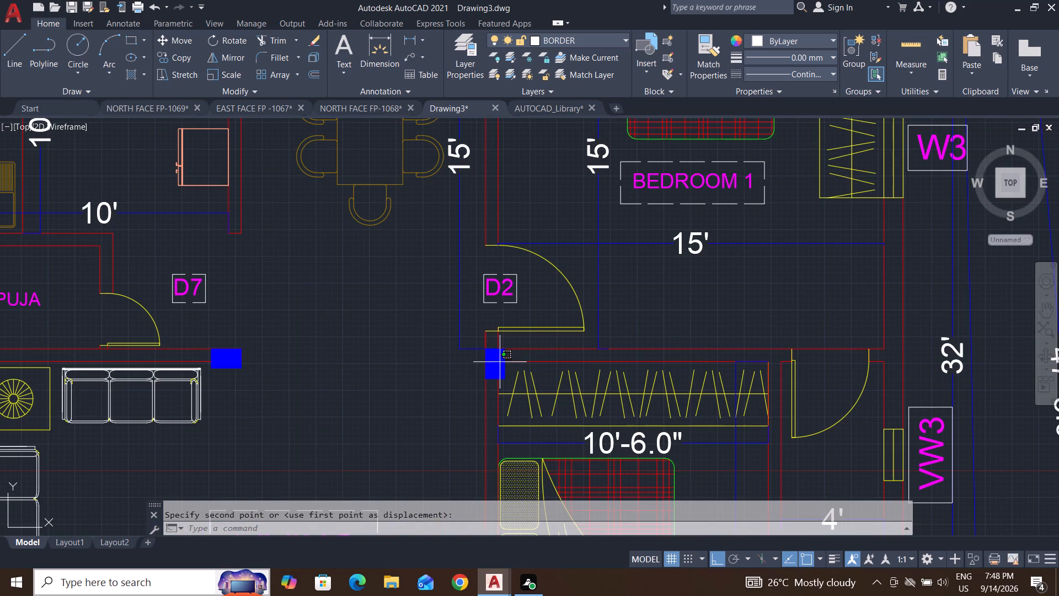
type("CO")
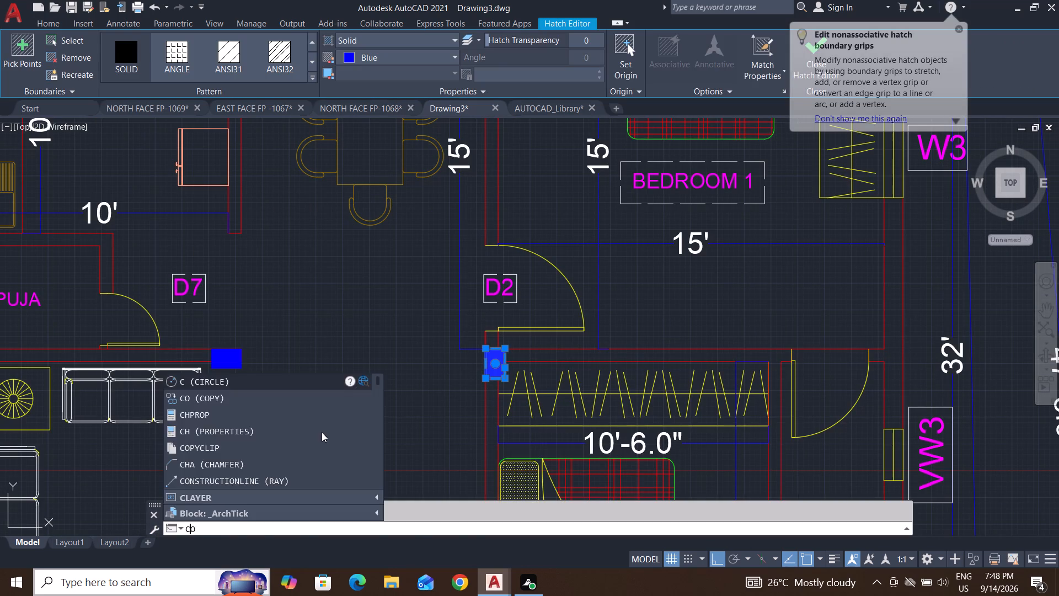
key("Return")
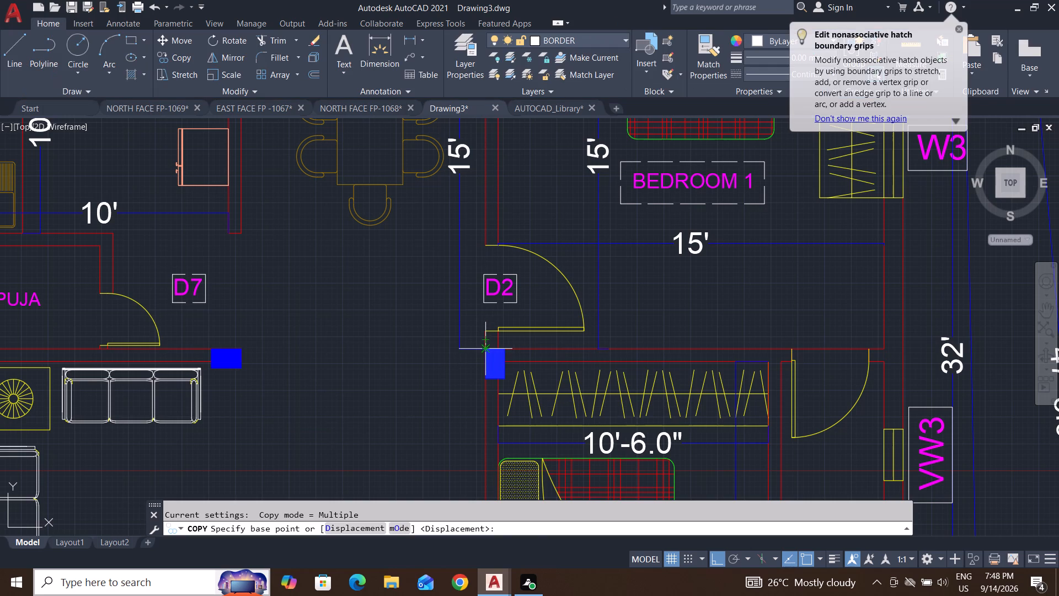
left_click(488, 353)
scroll(500, 411, "down", 2)
scroll(393, 239, "up", 1)
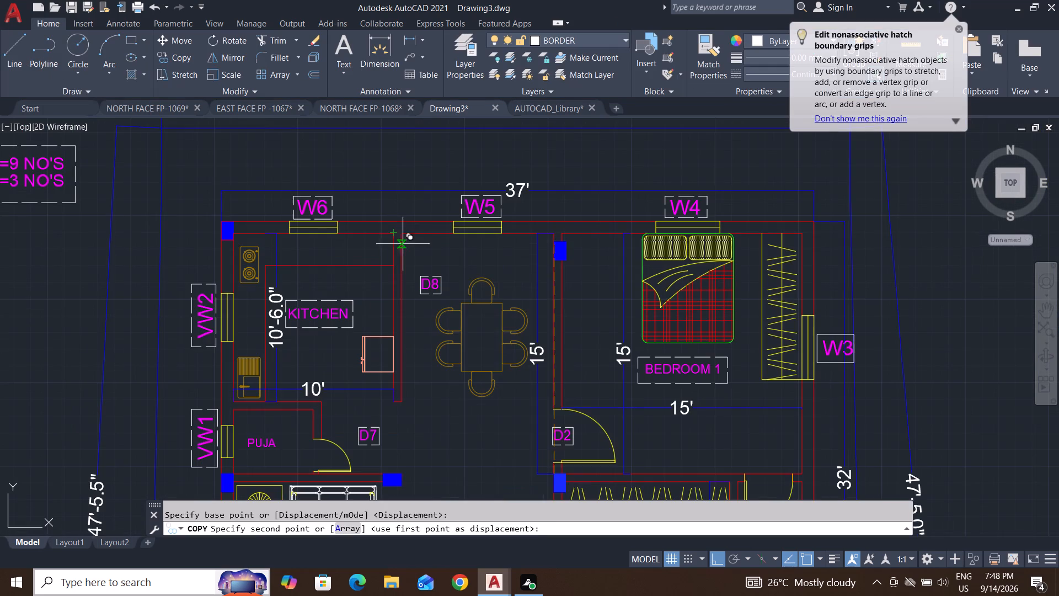
left_click(720, 556)
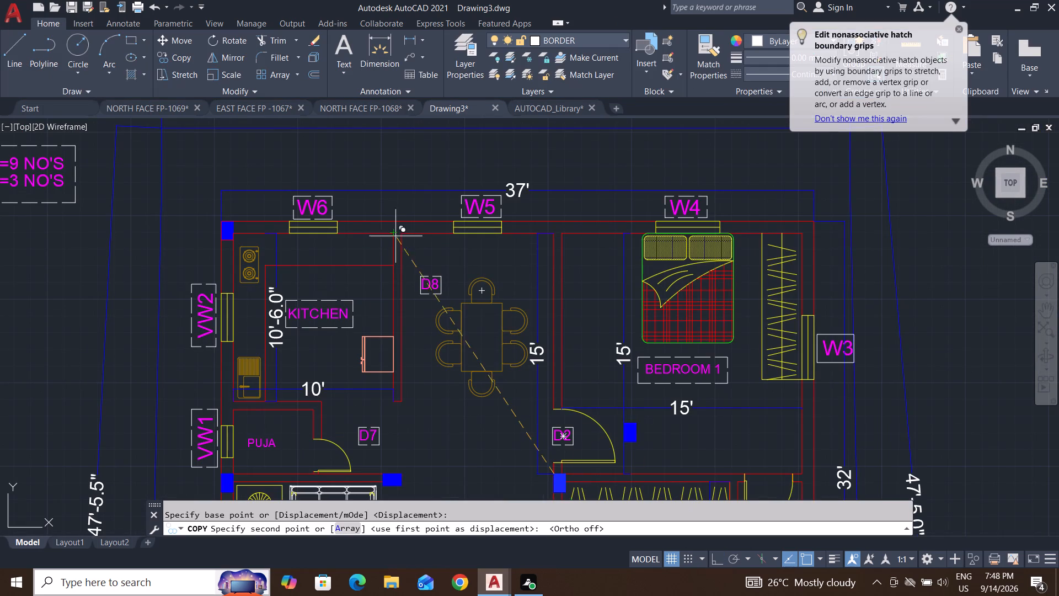
scroll(381, 224, "up", 3)
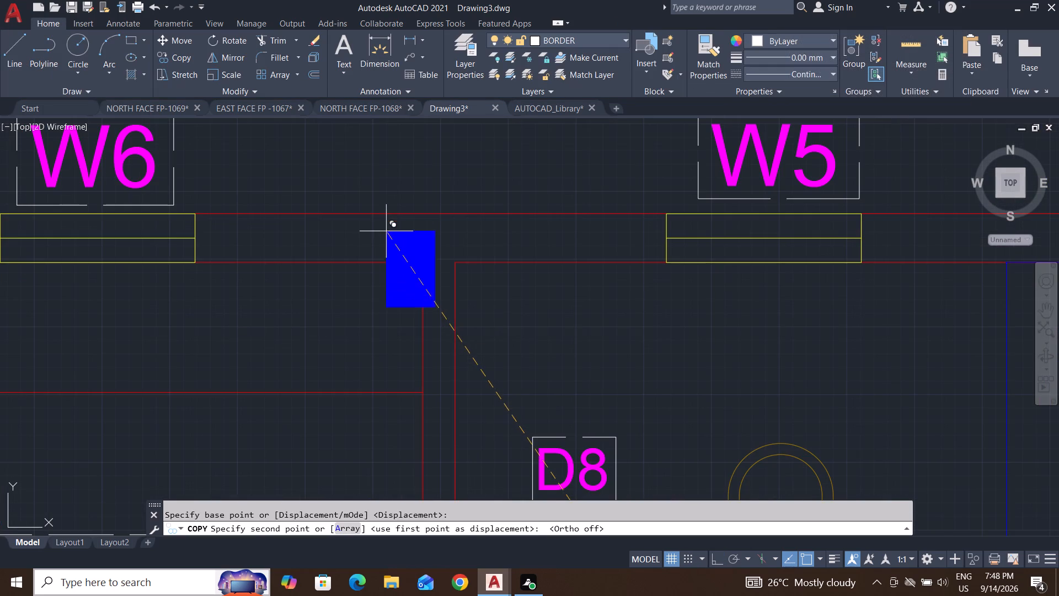
middle_click_drag(425, 158, 403, 267)
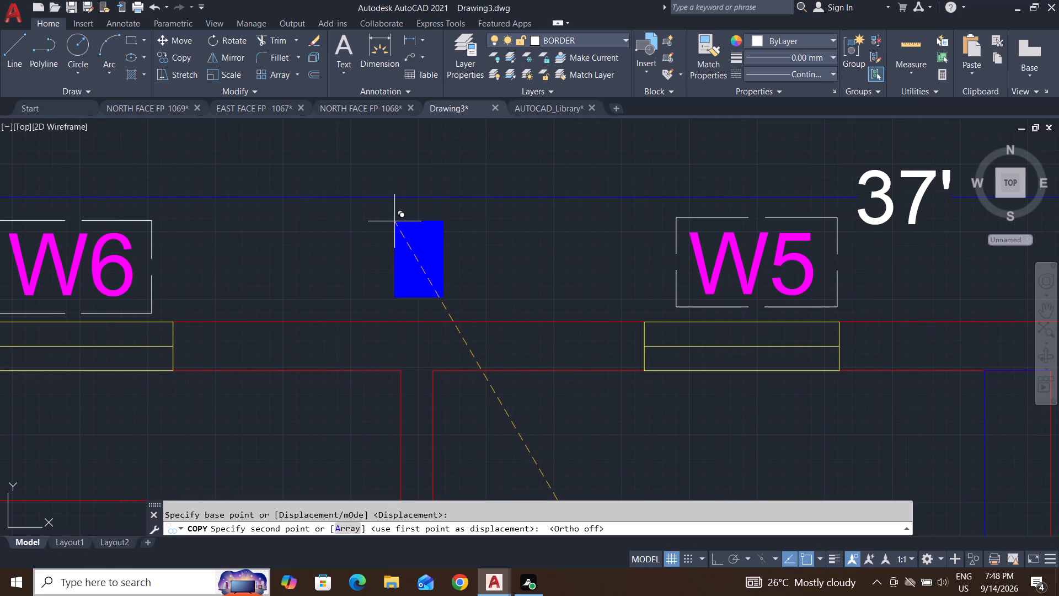
left_click(388, 217)
Place a second copy of the column above the 37' dimension line, between windows W5 and W4.
scroll(327, 284, "down", 3)
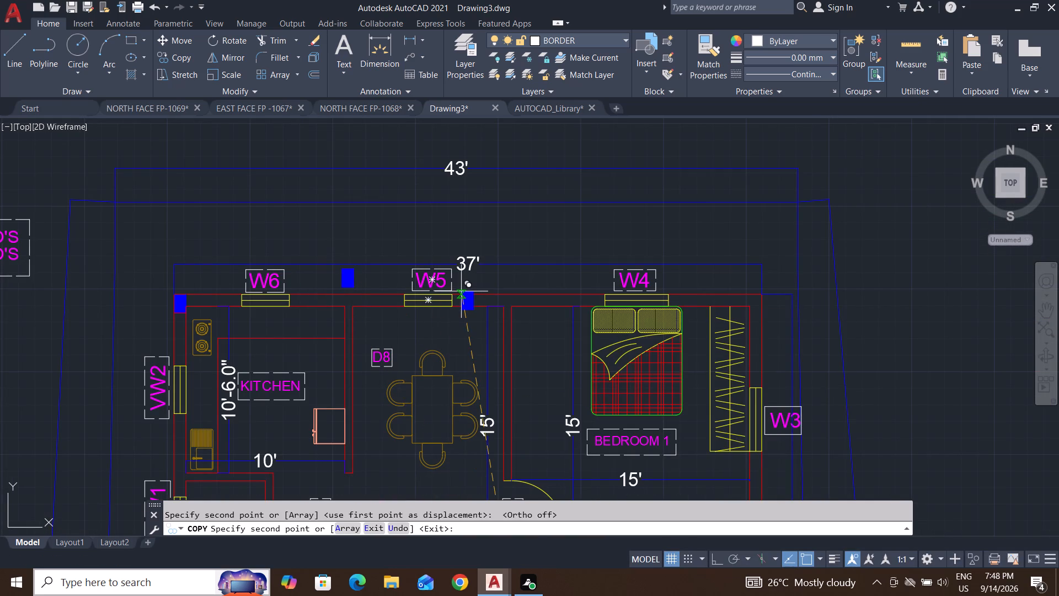
left_click(525, 226)
key("Escape")
key("Escape")
key("Escape")
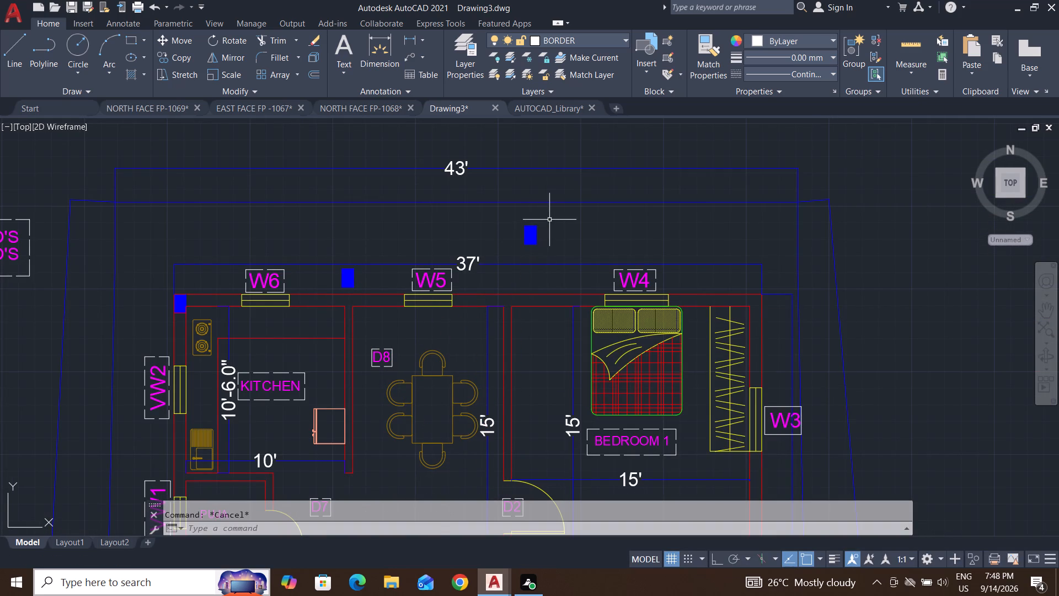
Rotate the column copy between W5 and W4 90° counterclockwise about its upper-left corner, with Ortho on, so it lies horizontally.
left_click(551, 219)
left_click(511, 257)
type("RO")
key("Return")
scroll(525, 247, "up", 2)
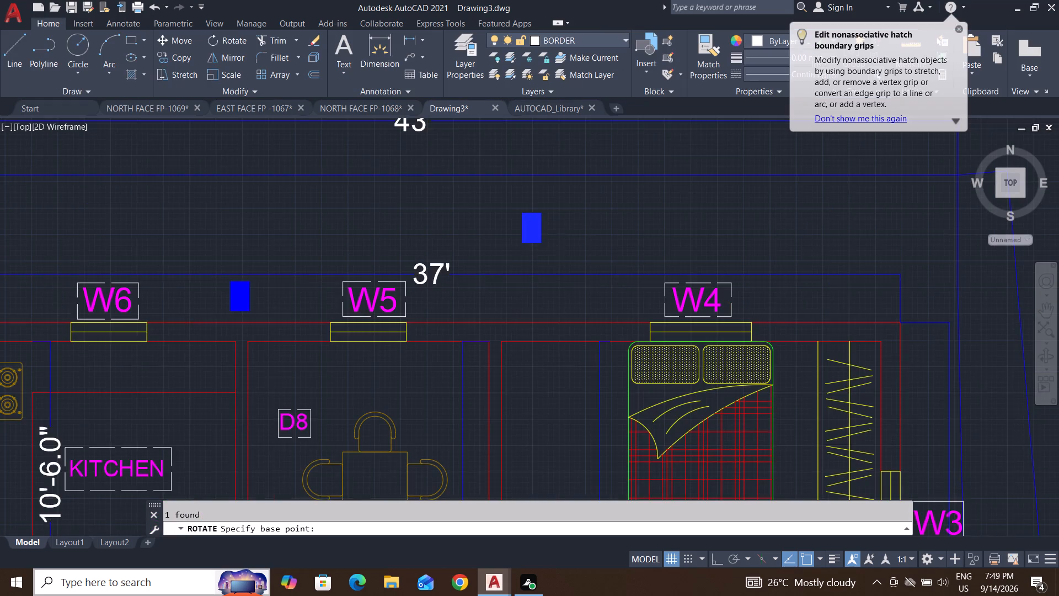
left_click(518, 194)
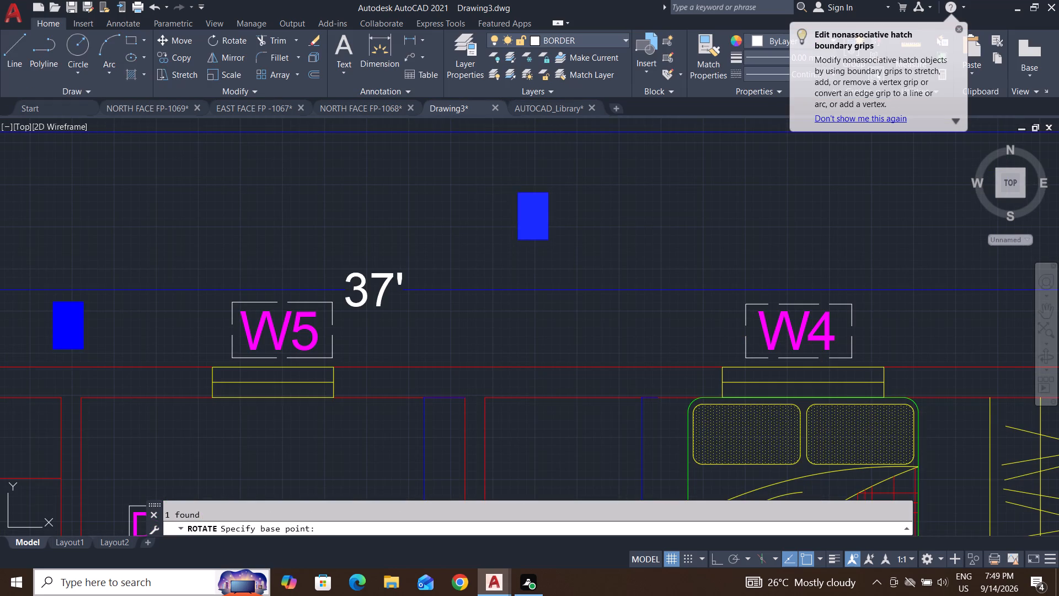
left_click(718, 557)
left_click(515, 153)
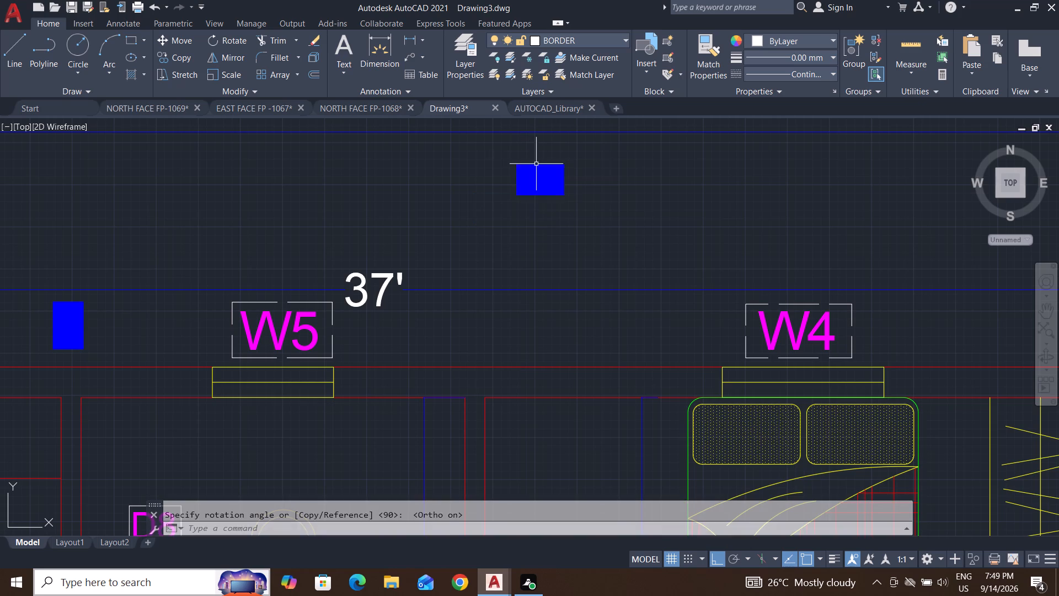
key("Return")
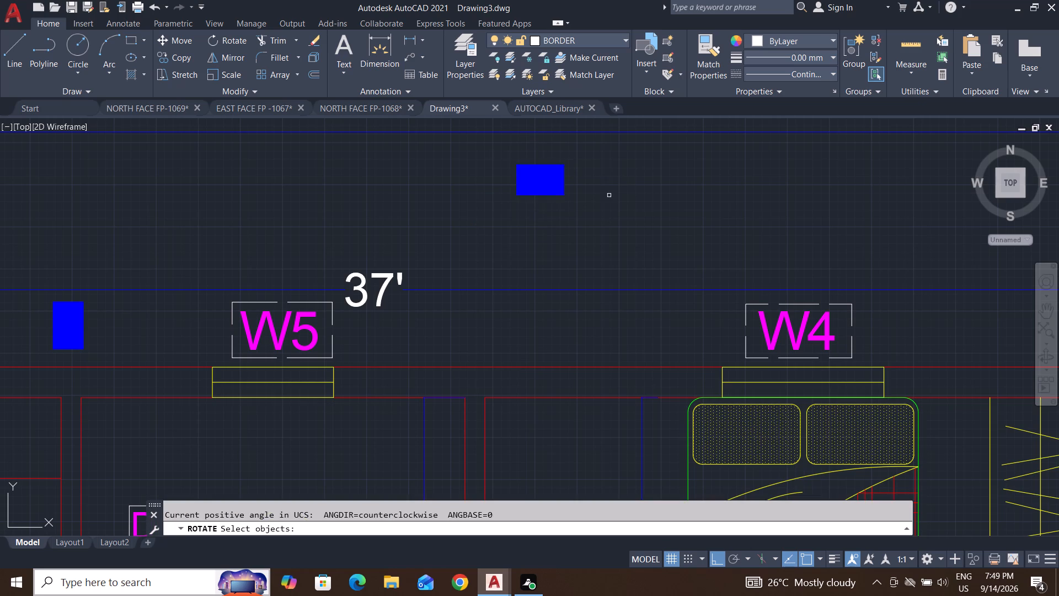
key("Escape")
key("Escape")
key("Escape")
key("Escape")
key("Escape")
Move the horizontal column by its lower-left corner onto the inner face of the top wall, at the partition between W5 and W4.
left_click(606, 150)
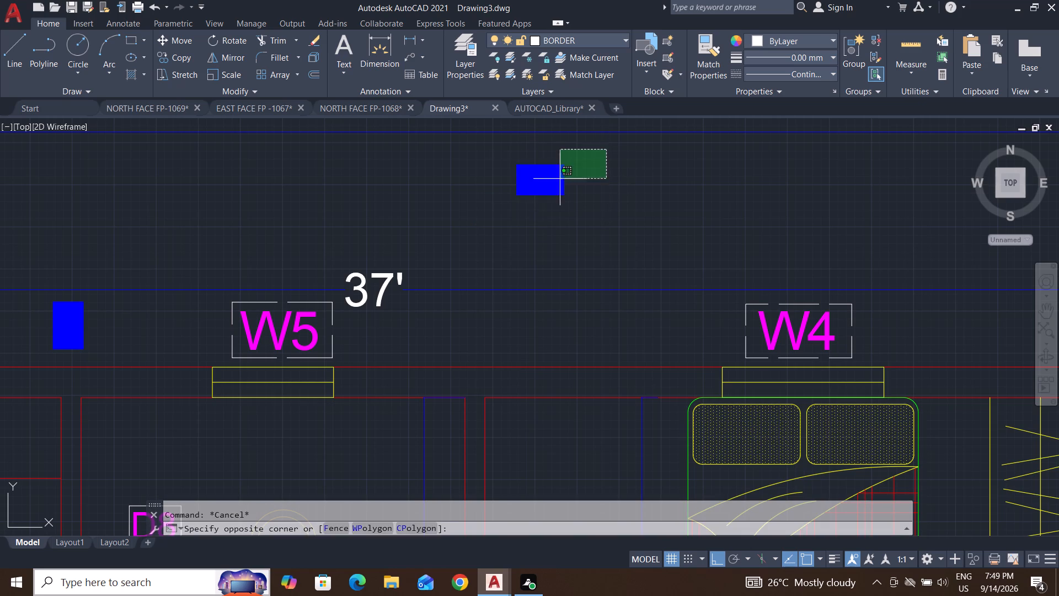
left_click(491, 218)
key("m")
key("Return")
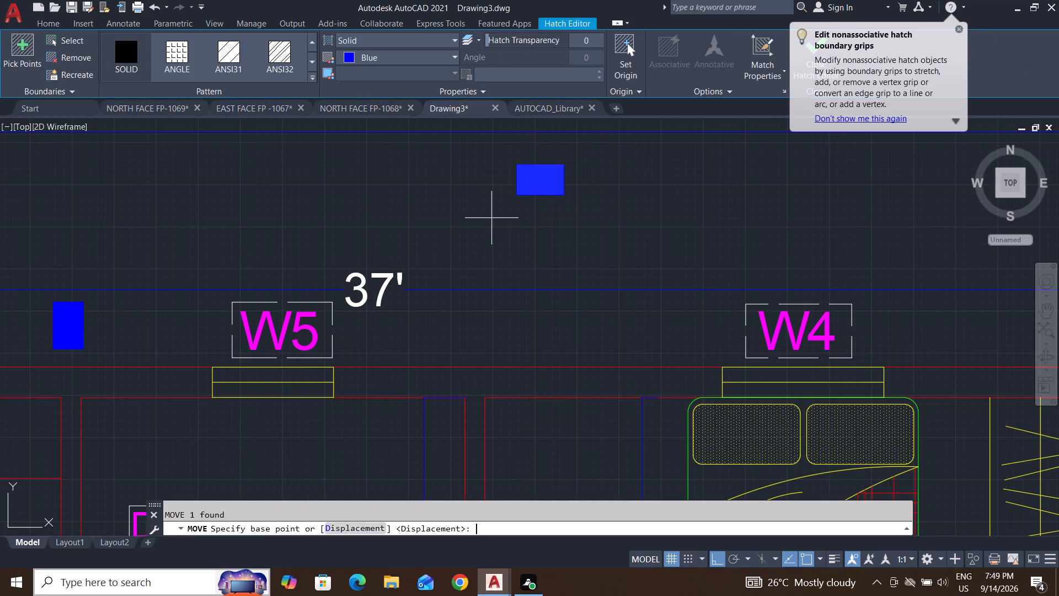
left_click(516, 196)
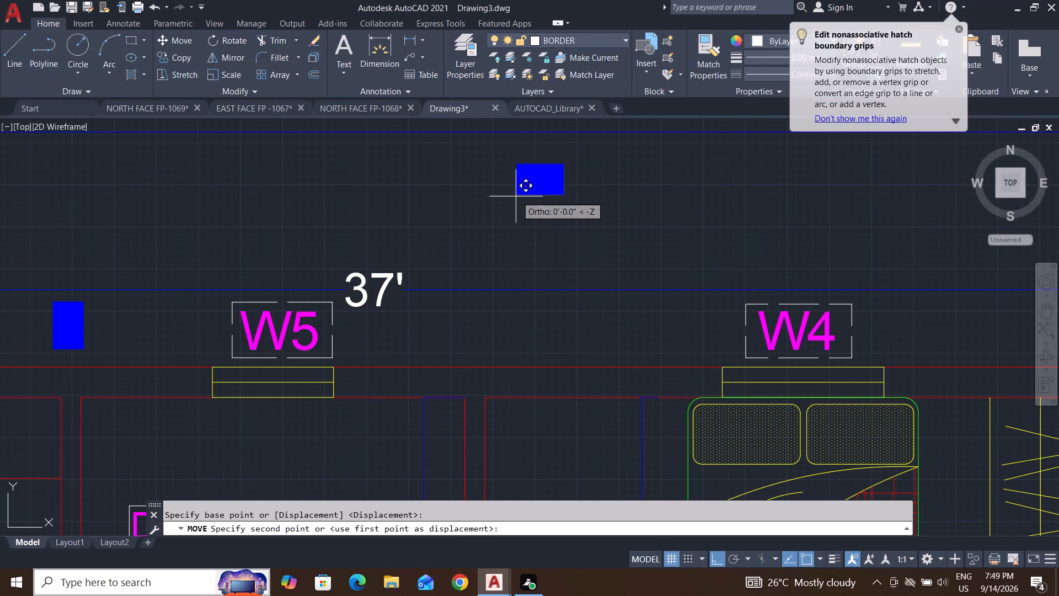
left_click(468, 398)
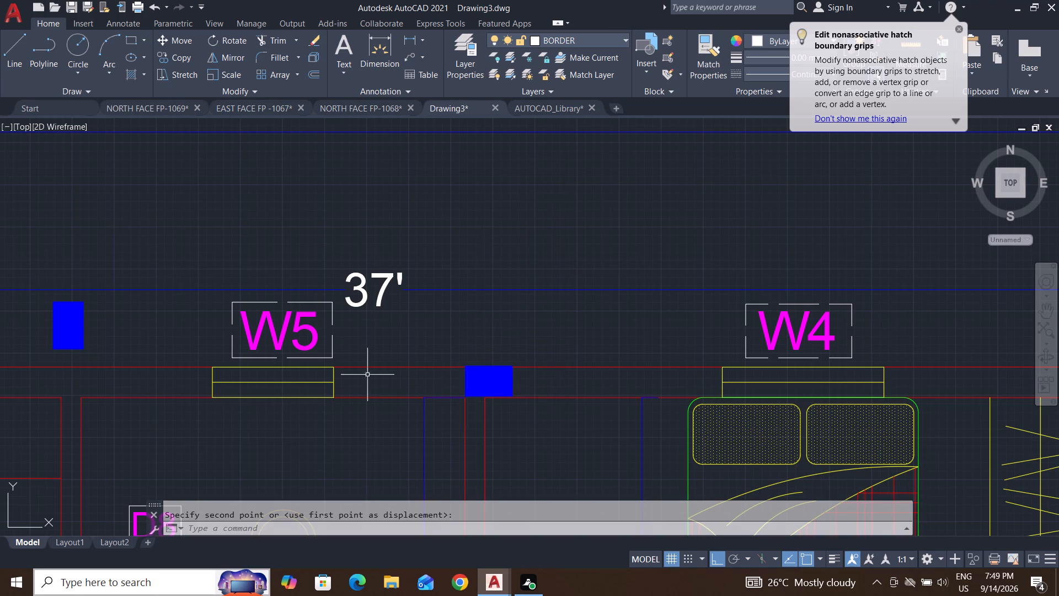
Move the vertical column between W6 and W5 straight down from its upper-left corner onto the top wall's outer face.
middle_click_drag(220, 447, 322, 414)
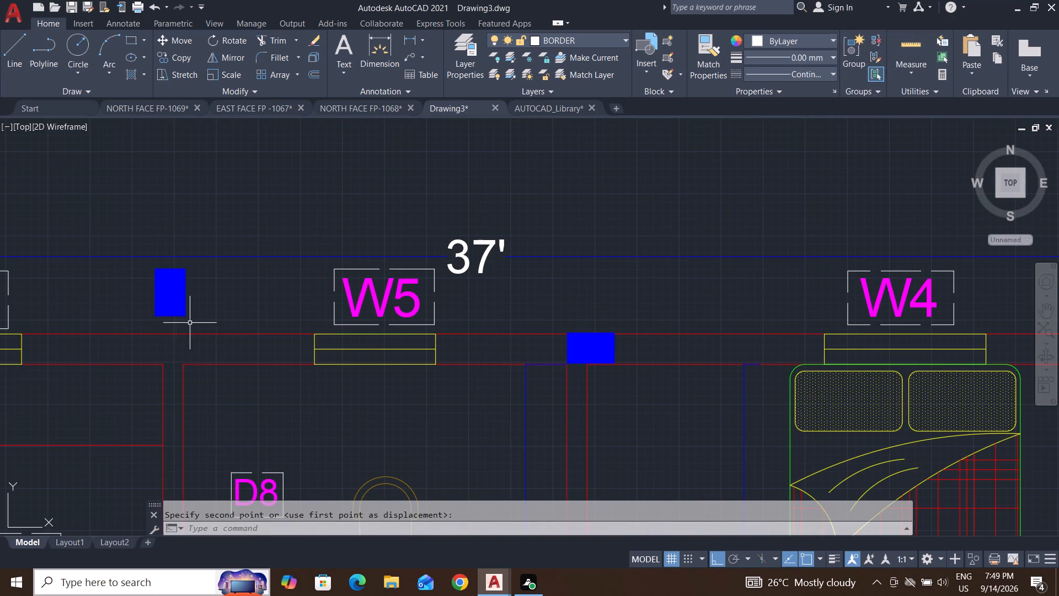
left_click(195, 263)
left_click(147, 332)
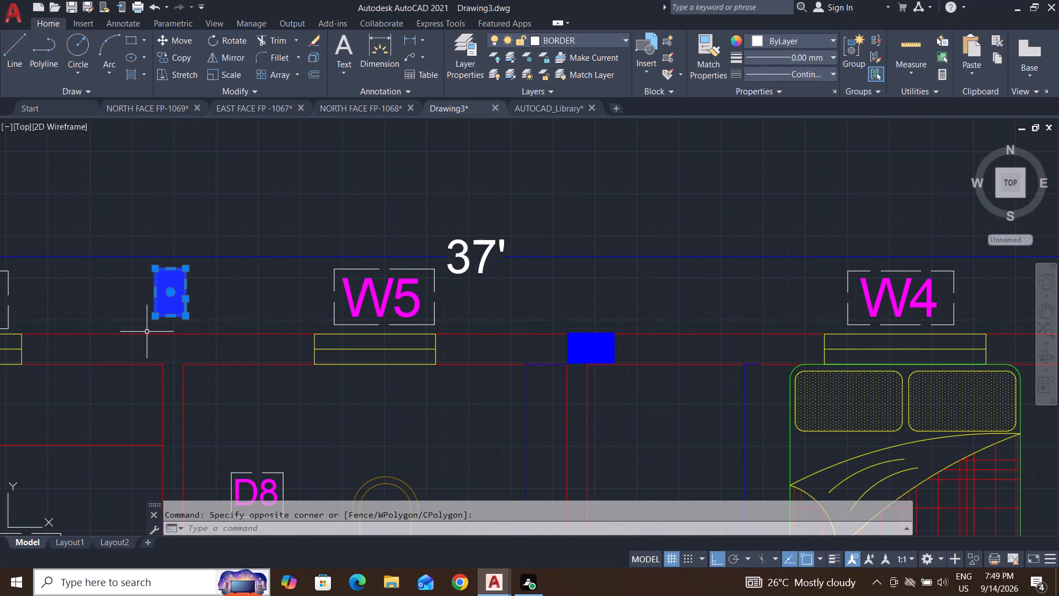
key("m")
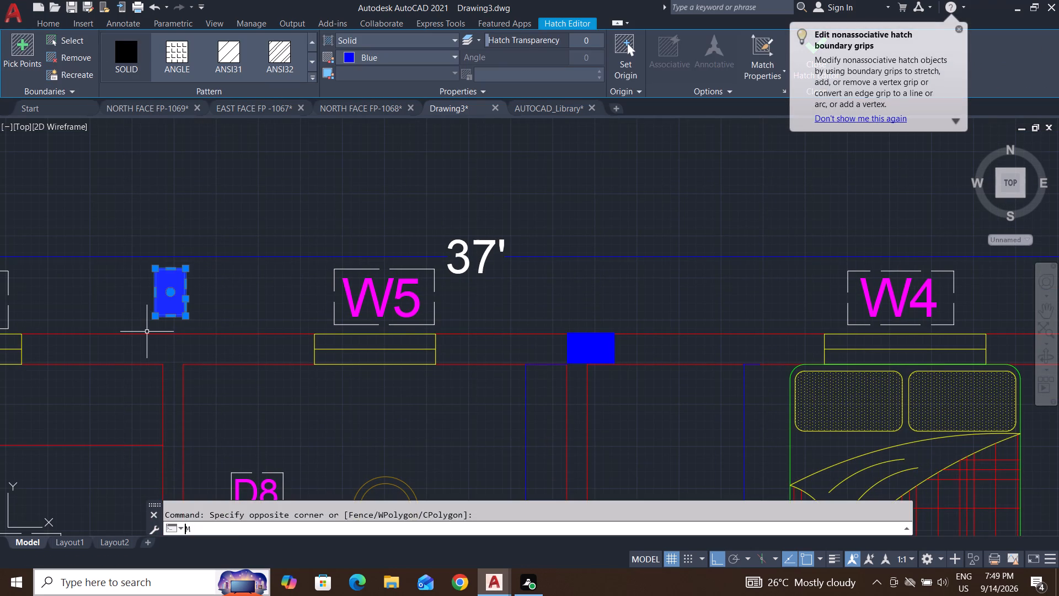
key("Return")
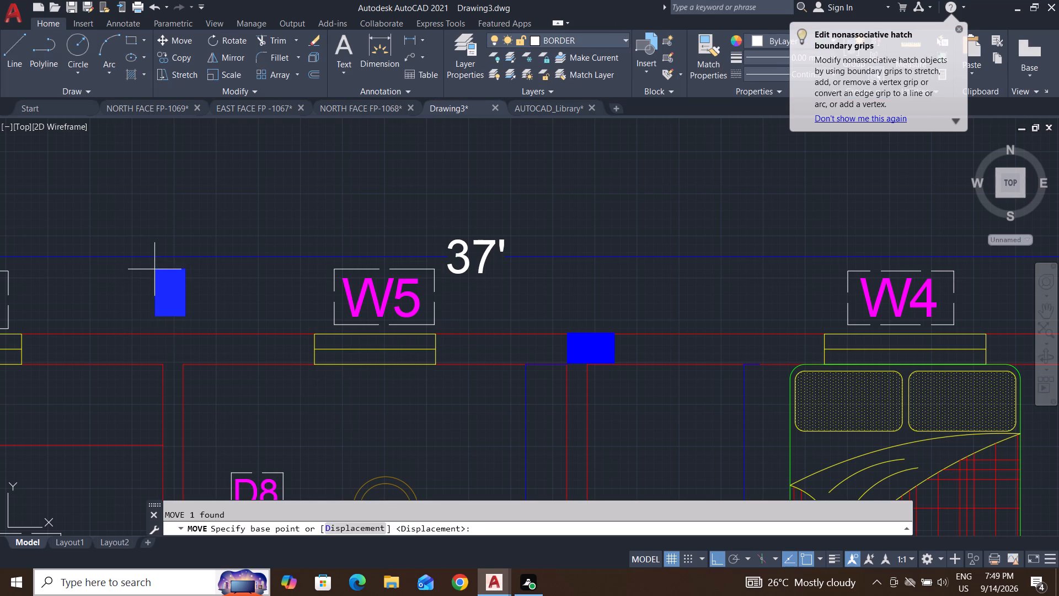
left_click(154, 269)
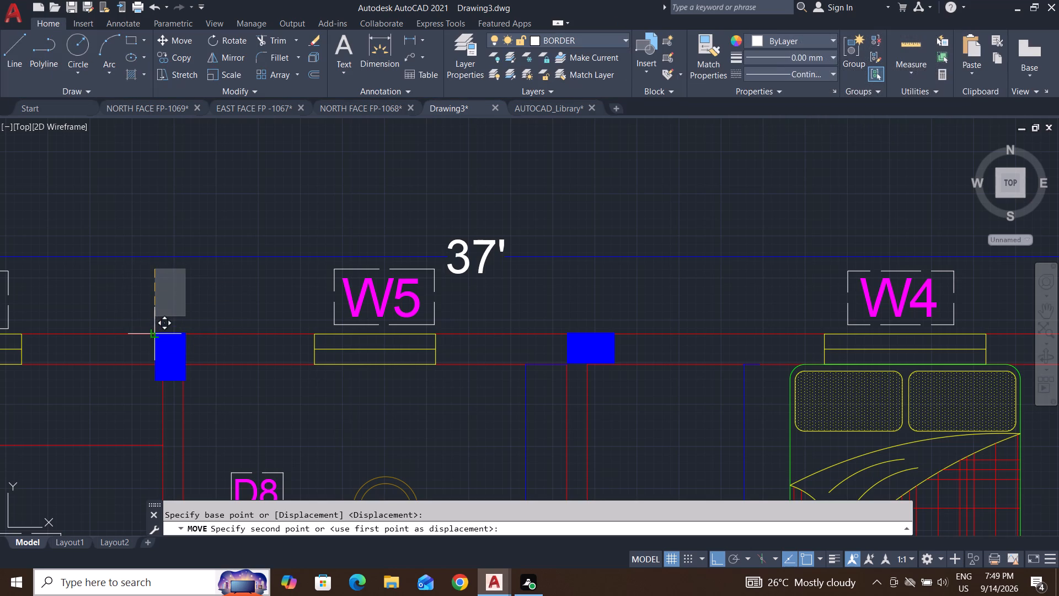
left_click(154, 333)
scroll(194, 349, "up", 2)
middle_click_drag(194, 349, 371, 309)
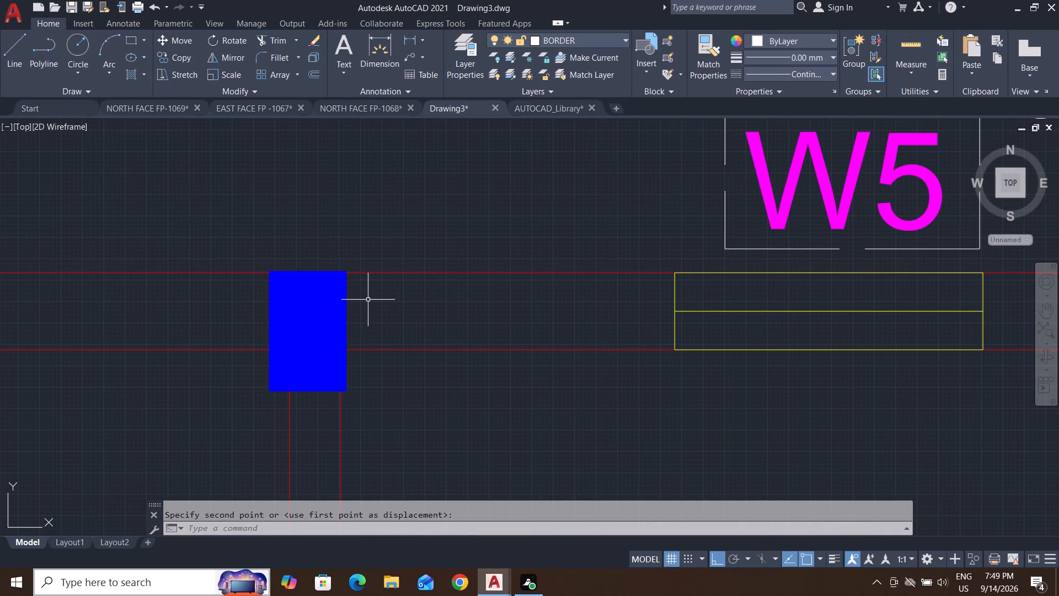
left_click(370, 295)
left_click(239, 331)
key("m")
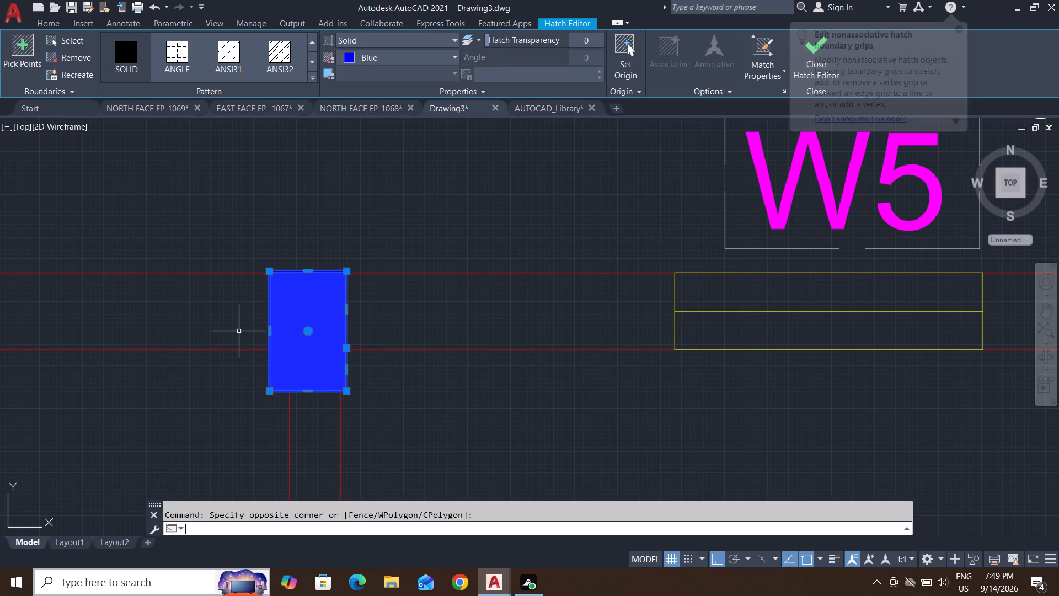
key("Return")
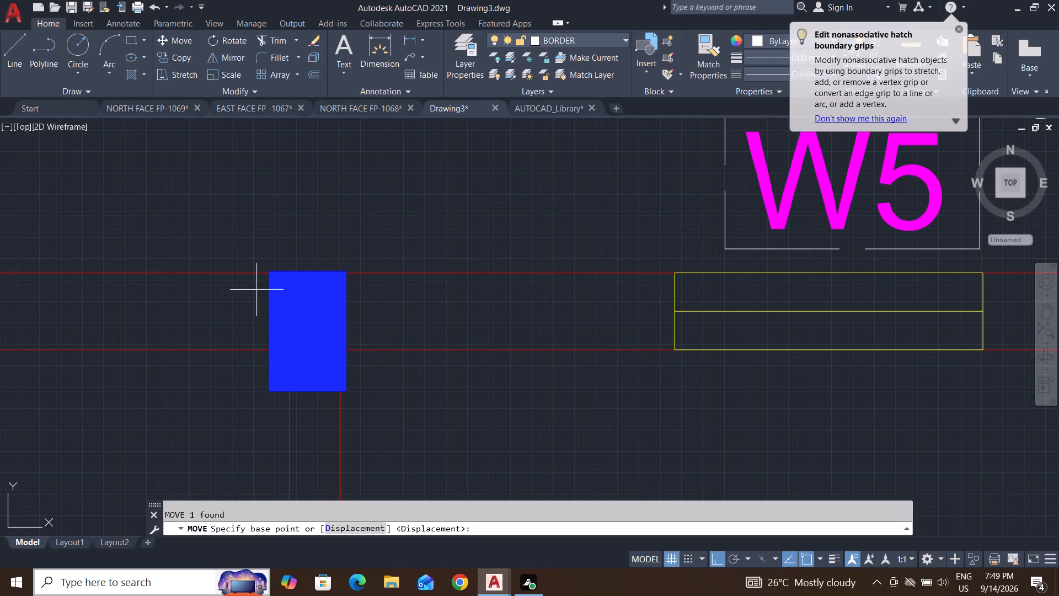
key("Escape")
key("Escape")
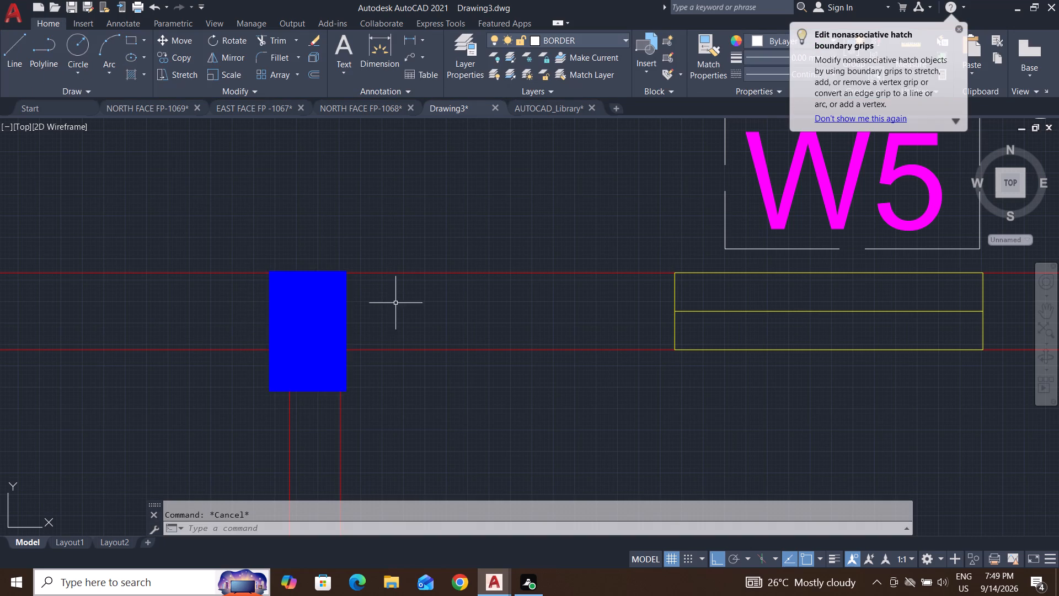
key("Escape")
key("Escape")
Move the column between W6 and W5 sideways so its lower-left corner meets the left face of the kitchen partition wall.
left_click(407, 295)
left_click(229, 330)
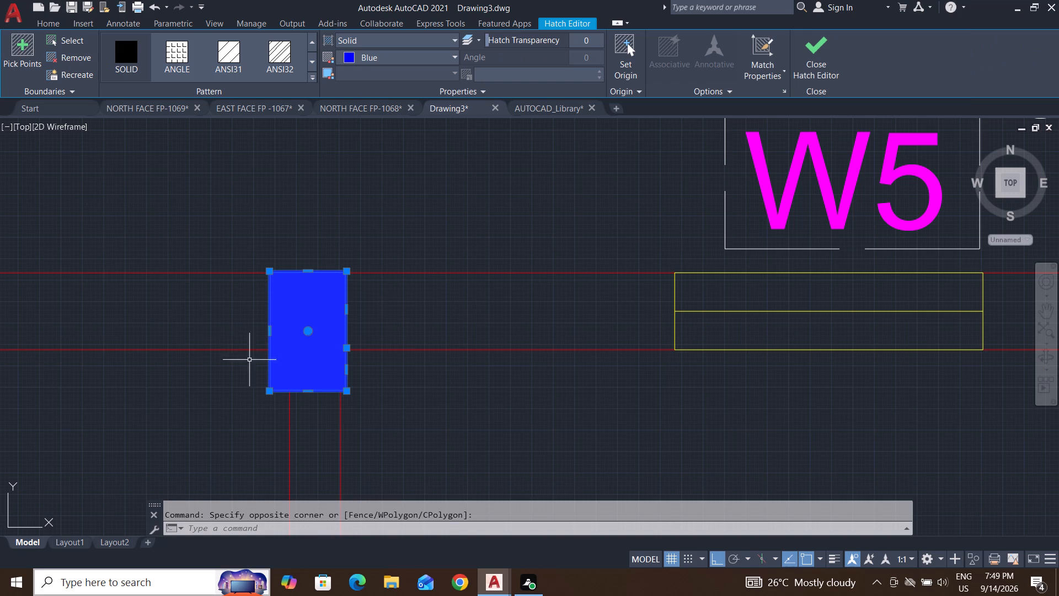
key("m")
key("Return")
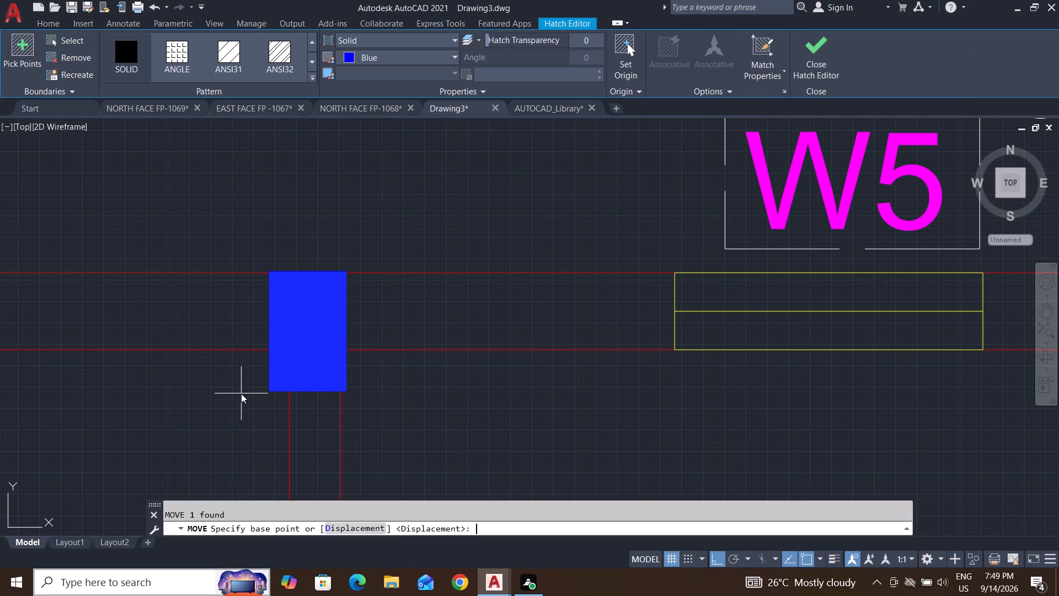
scroll(264, 395, "up", 3)
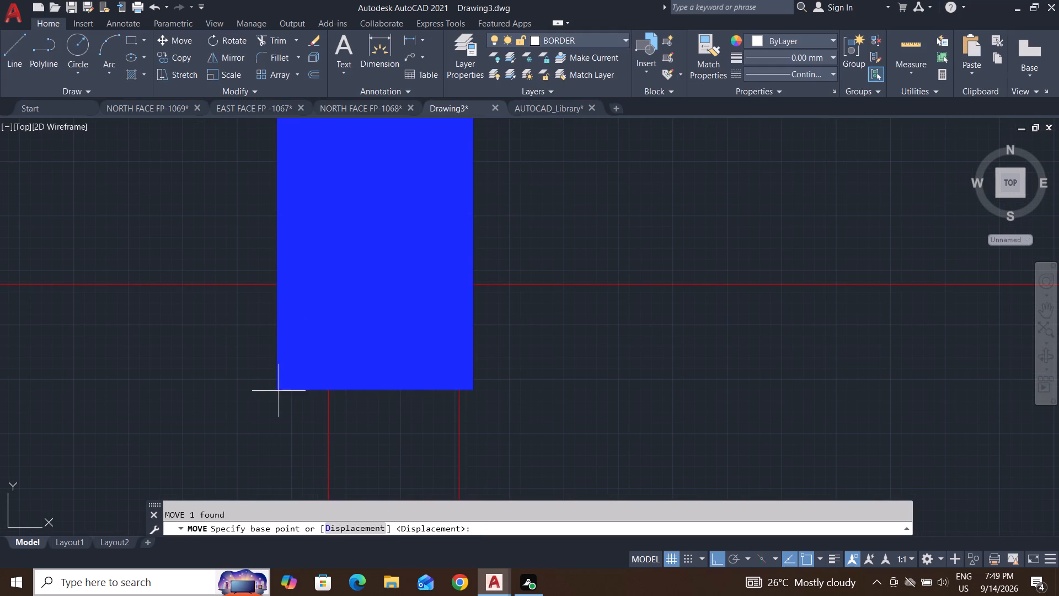
left_click(277, 390)
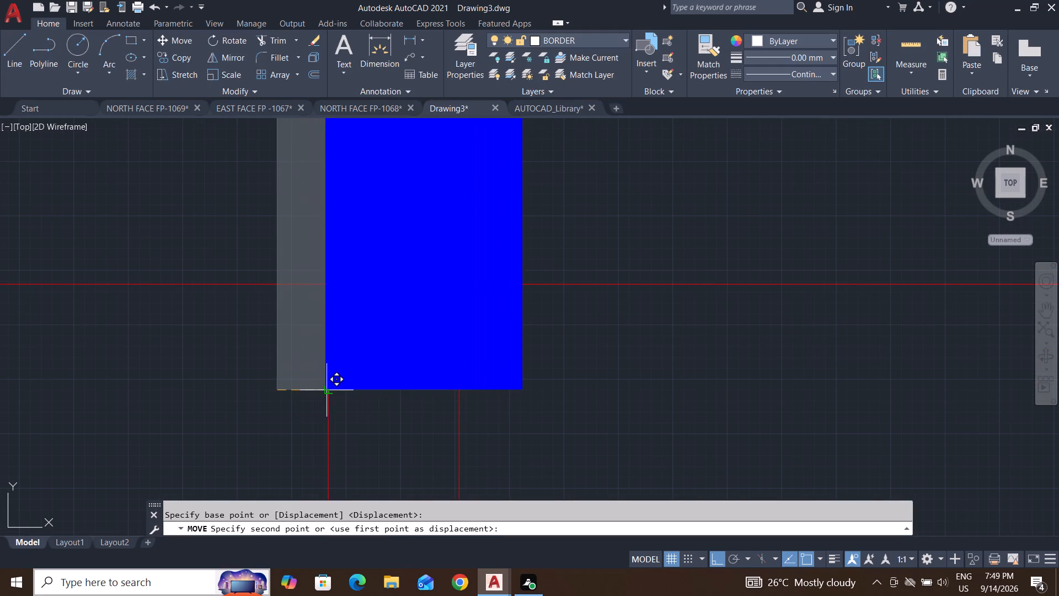
left_click(329, 389)
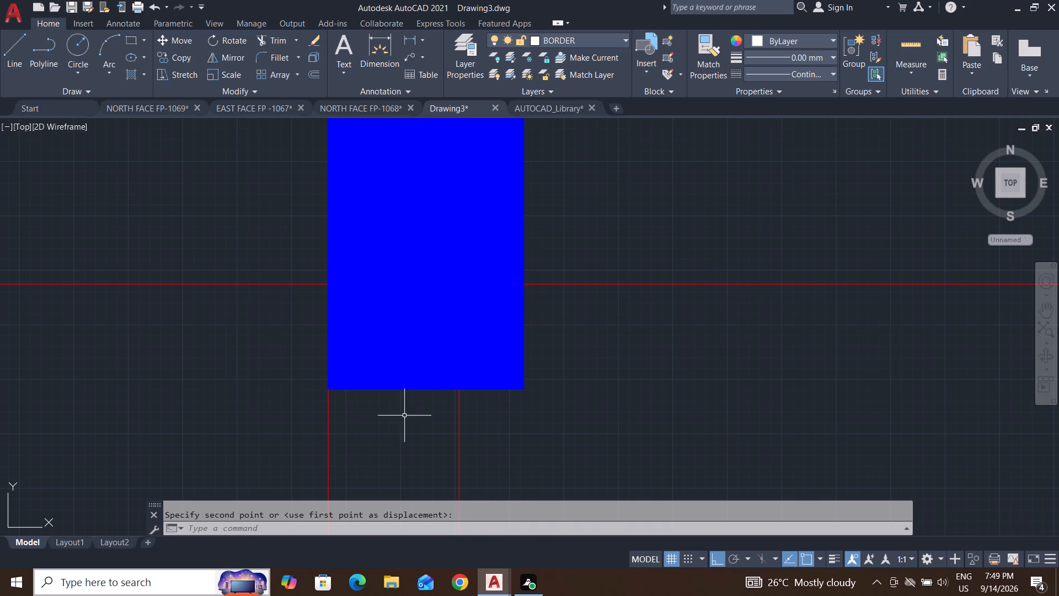
key("Escape")
key("Escape")
key("Escape")
Fine-tune the same column with another Move, placing its lower-left corner exactly on the partition wall's left face line.
left_click(415, 288)
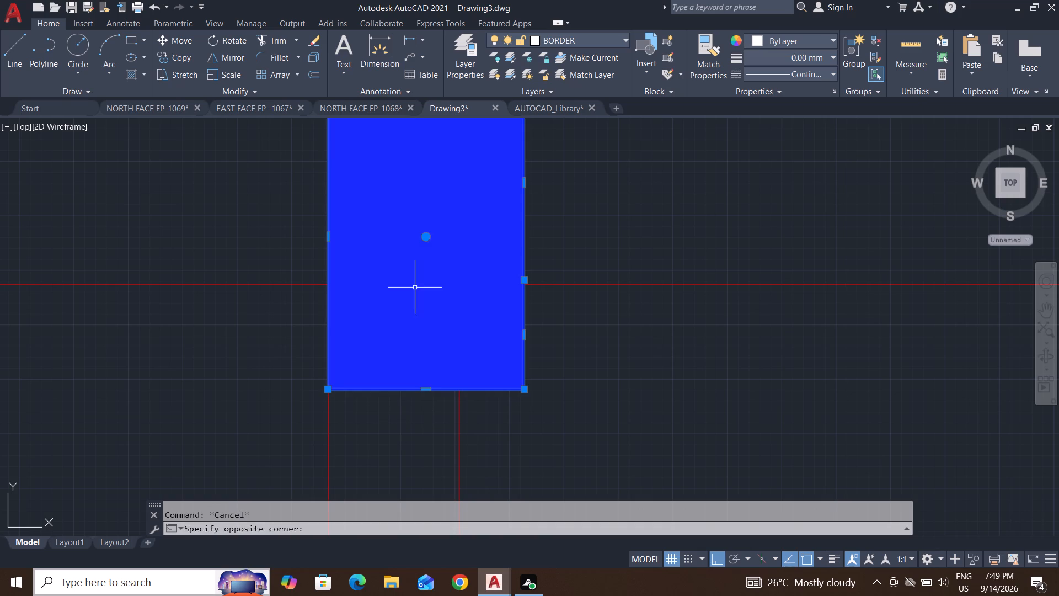
key("m")
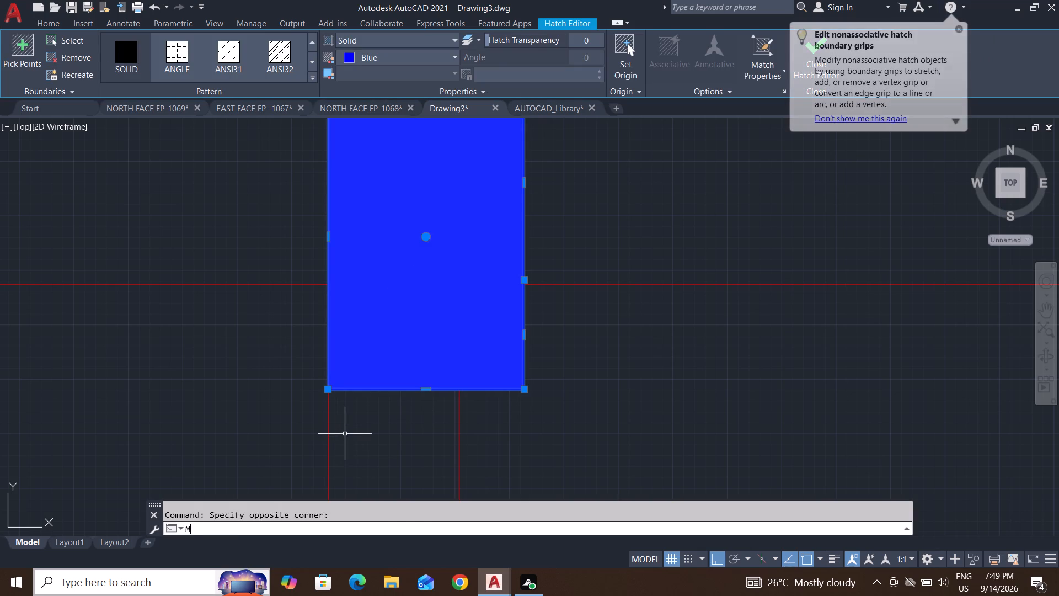
key("Return")
scroll(334, 408, "up", 4)
scroll(287, 316, "up", 3)
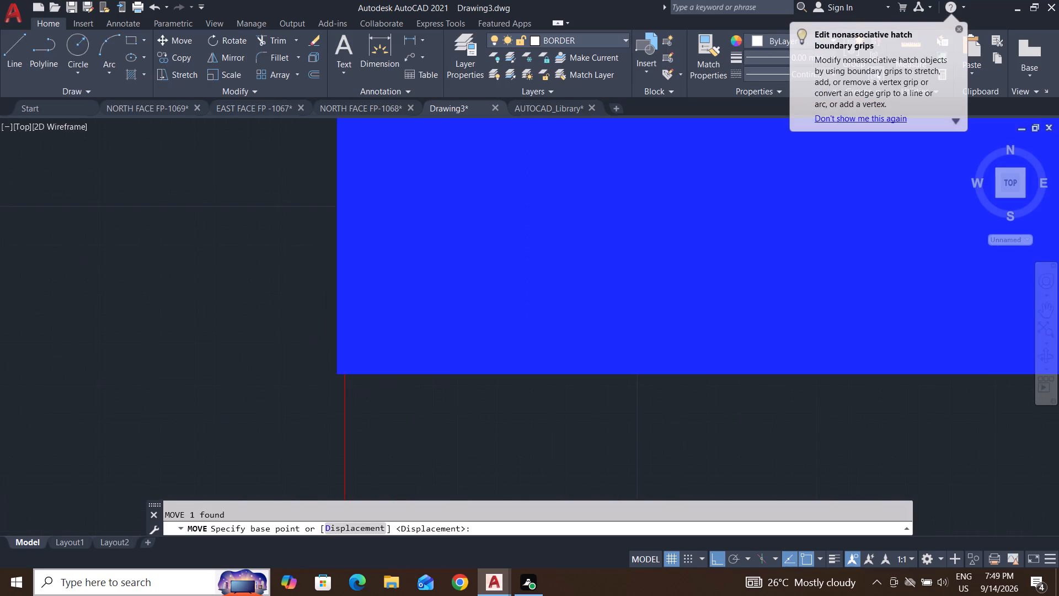
scroll(331, 378, "up", 2)
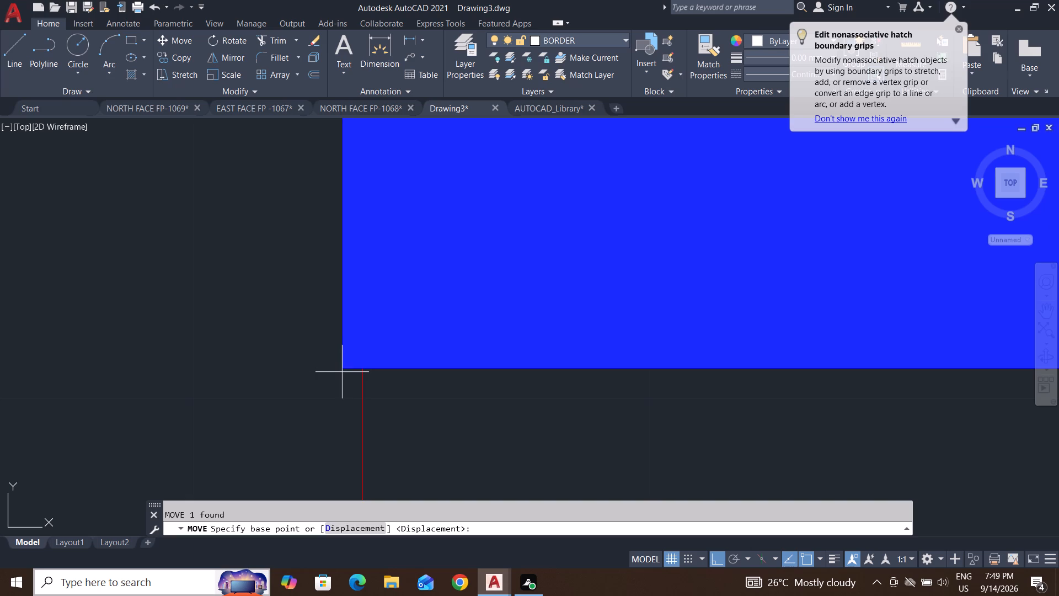
left_click(341, 368)
left_click(360, 366)
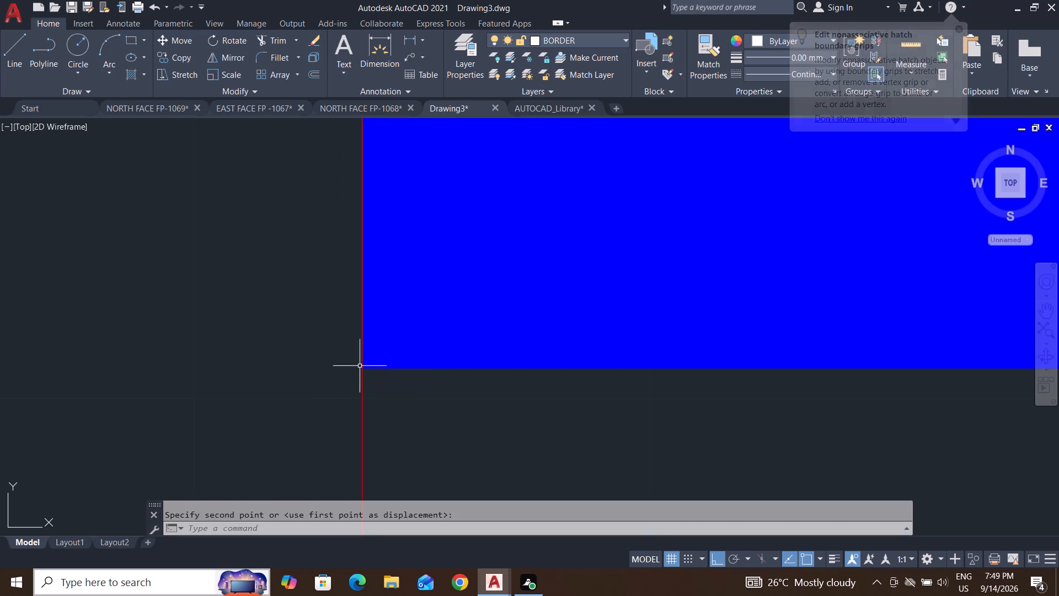
scroll(304, 414, "down", 4)
scroll(304, 414, "up", 4)
scroll(308, 407, "down", 10)
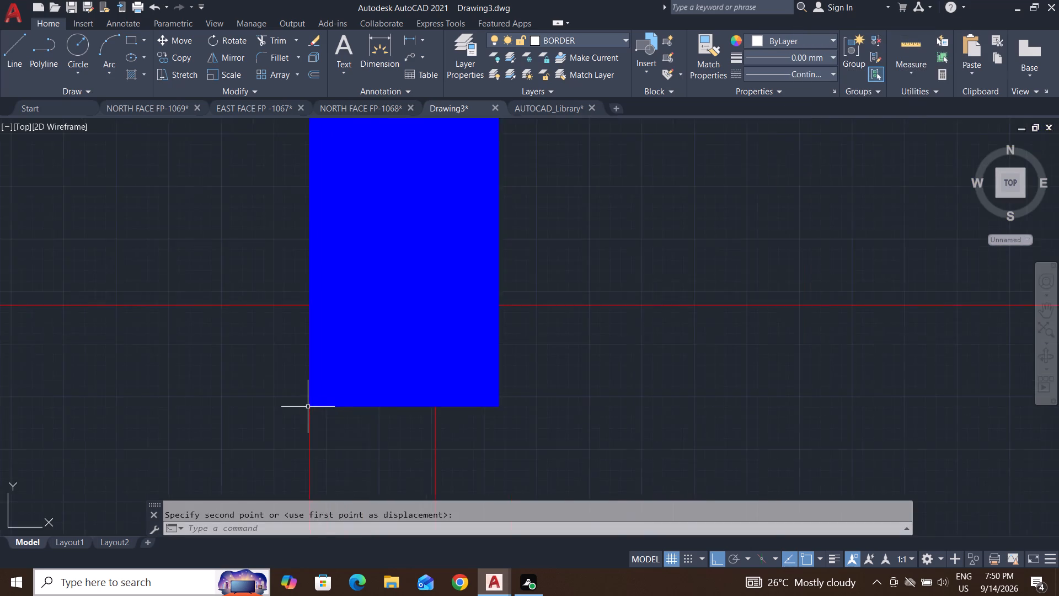
scroll(308, 407, "down", 5)
key("Escape")
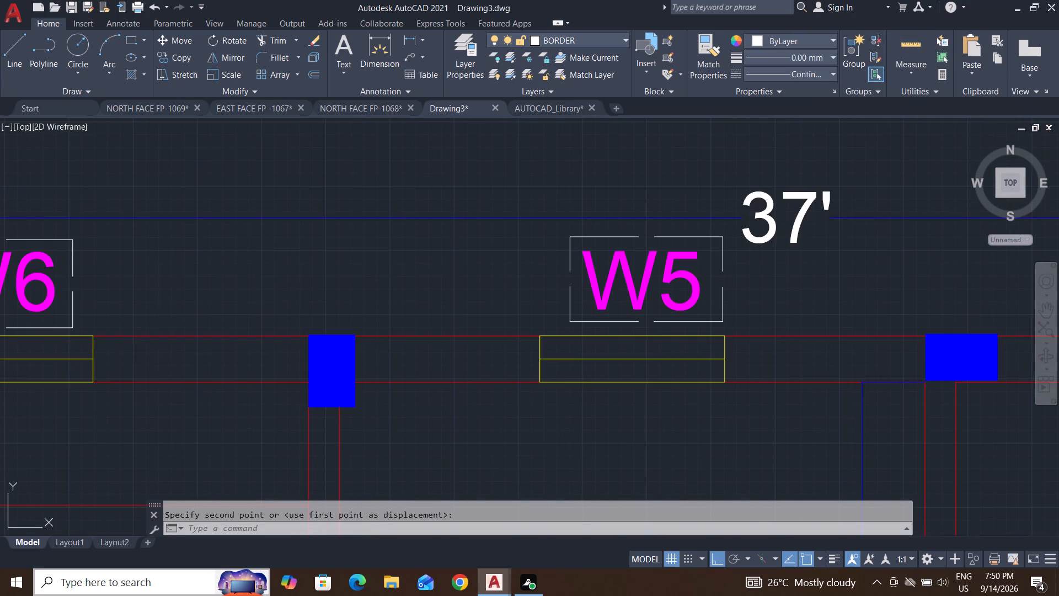
key("Escape")
Copy the horizontal column between W5 and W4 from its upper-right corner to the outer wall corner above W3.
scroll(378, 424, "down", 3)
middle_click_drag(449, 451, 374, 427)
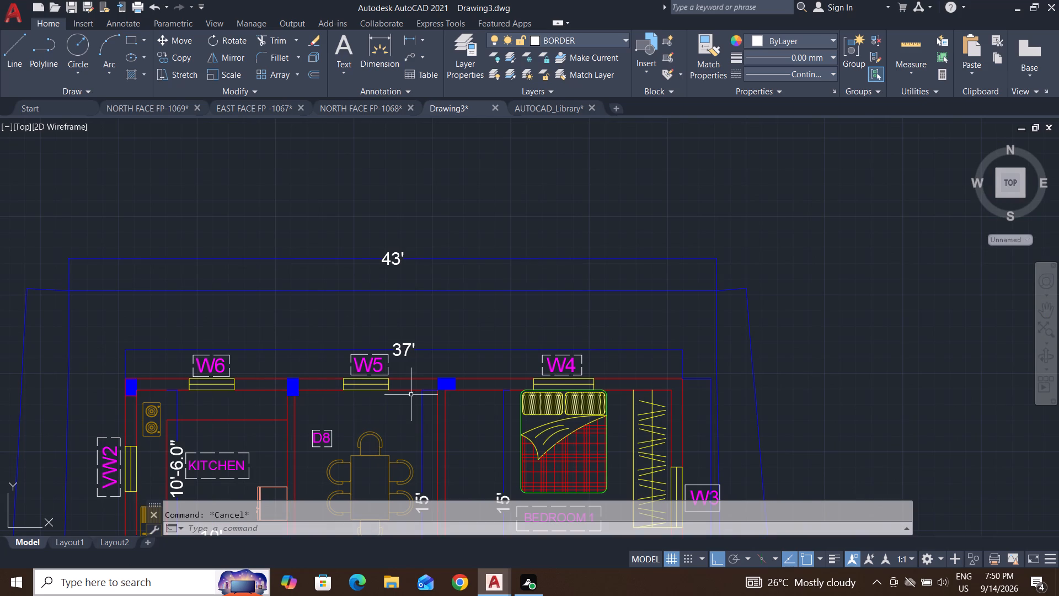
scroll(411, 395, "up", 3)
left_click(538, 359)
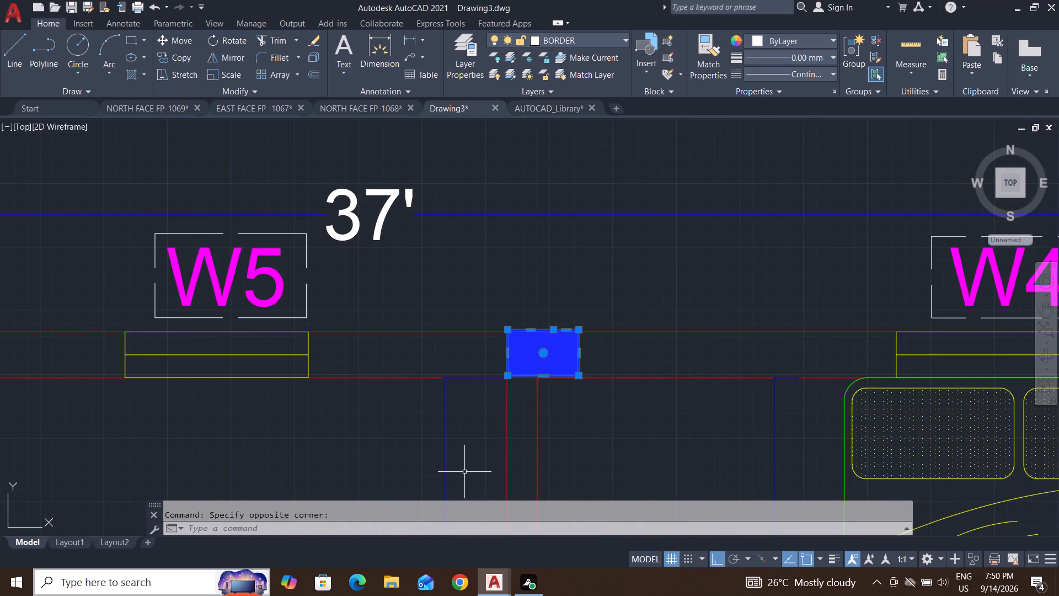
middle_click_drag(602, 433, 461, 434)
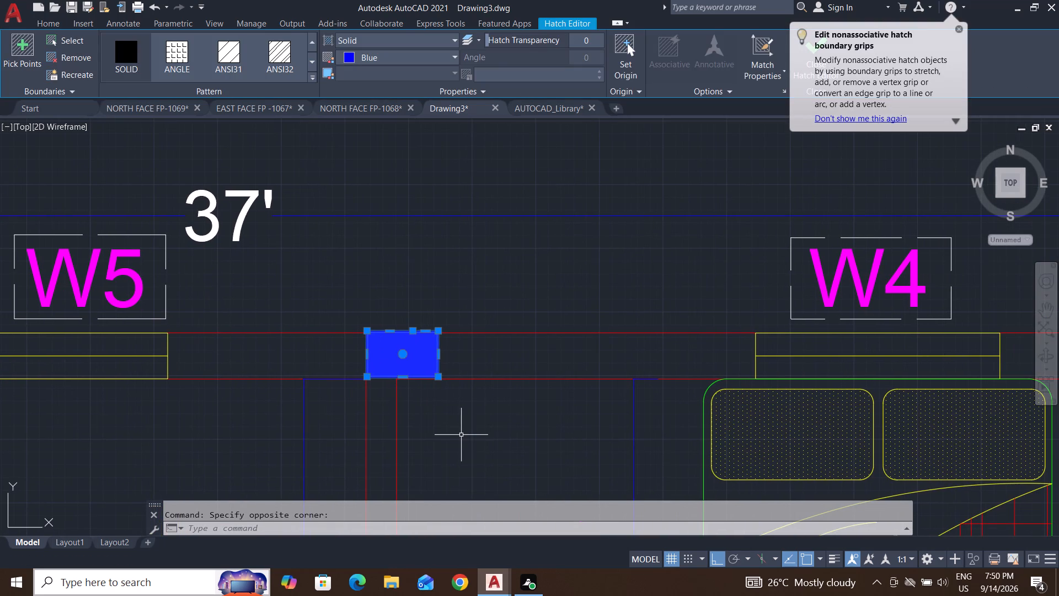
key("c")
key("o")
key("Return")
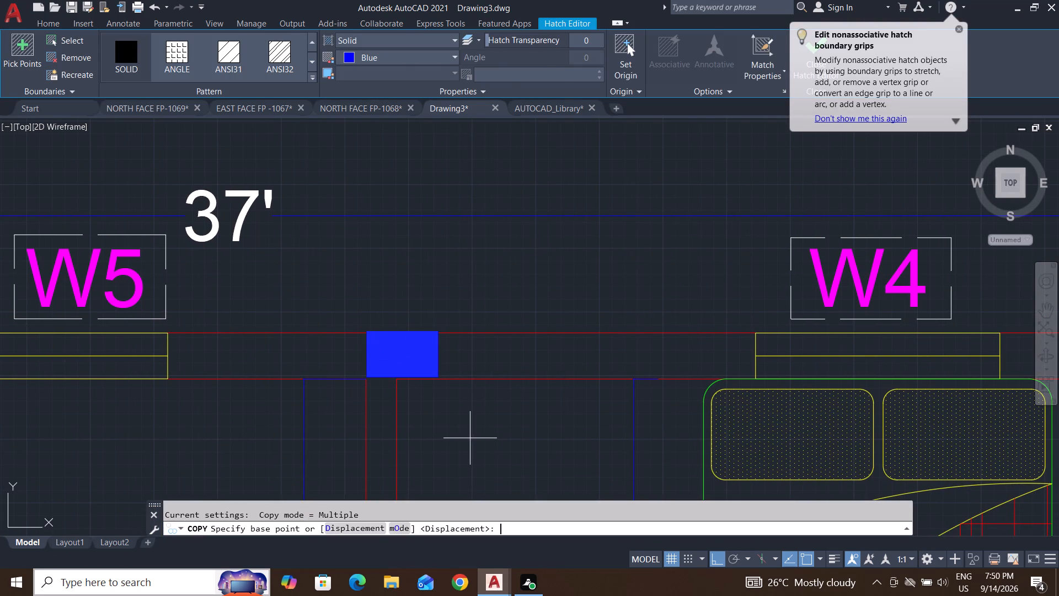
left_click(438, 334)
scroll(438, 334, "down", 3)
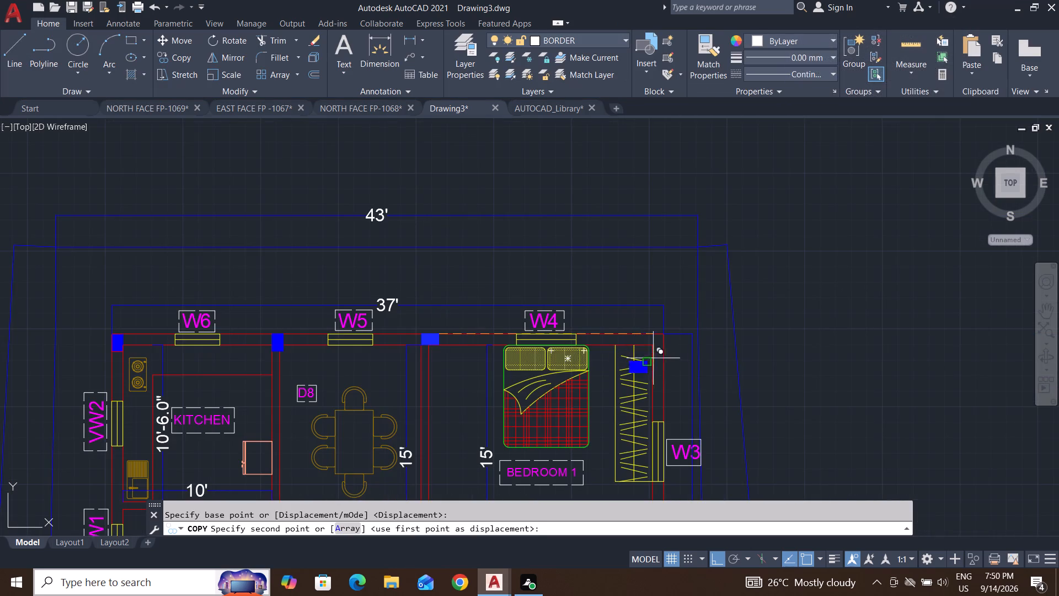
scroll(689, 331, "up", 4)
left_click(505, 361)
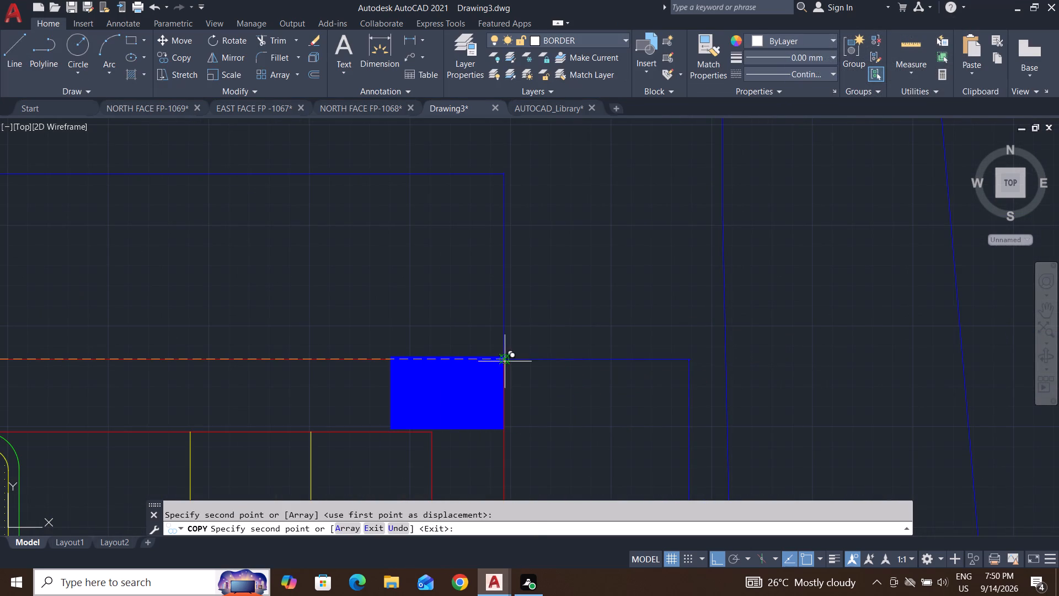
key("Escape")
key("Escape")
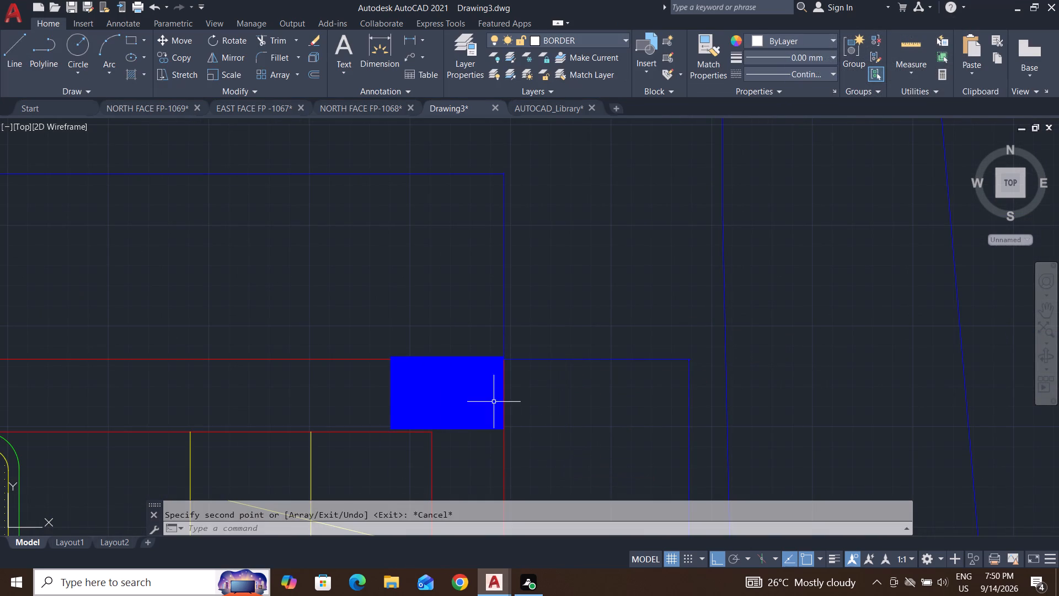
Move the horizontal column above W3 from its upper-right corner onto the outer wall corner so its edges align with the wall faces.
left_click(486, 392)
scroll(474, 388, "up", 3)
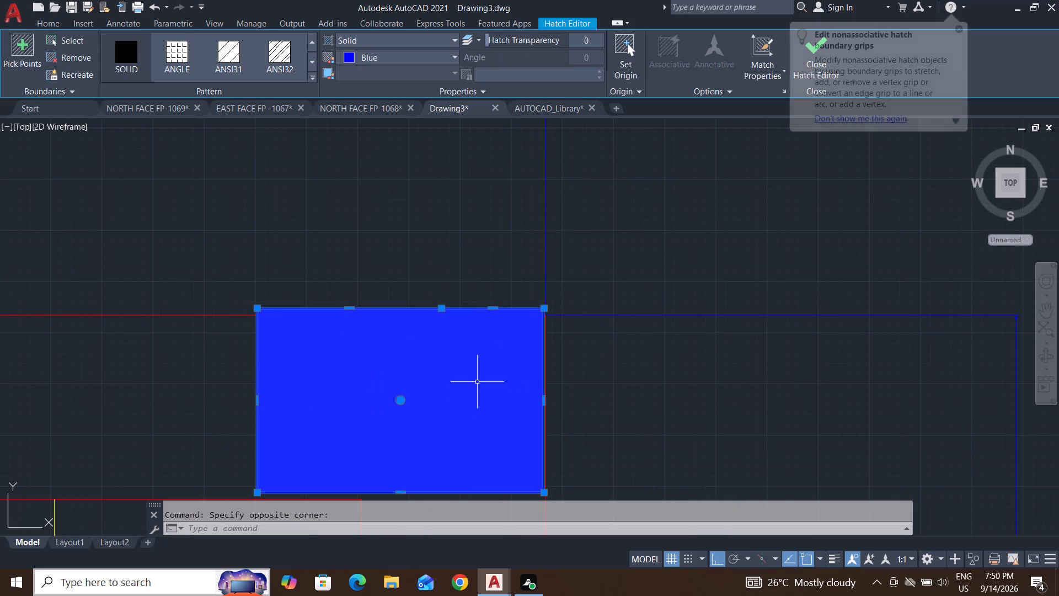
key("m")
key("Return")
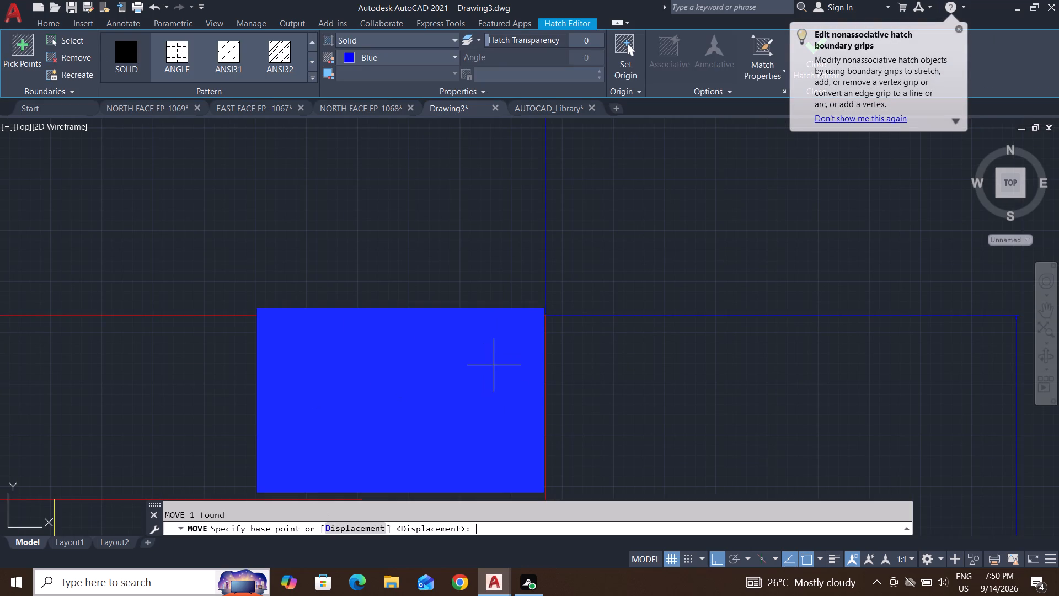
scroll(537, 291, "up", 4)
left_click(554, 381)
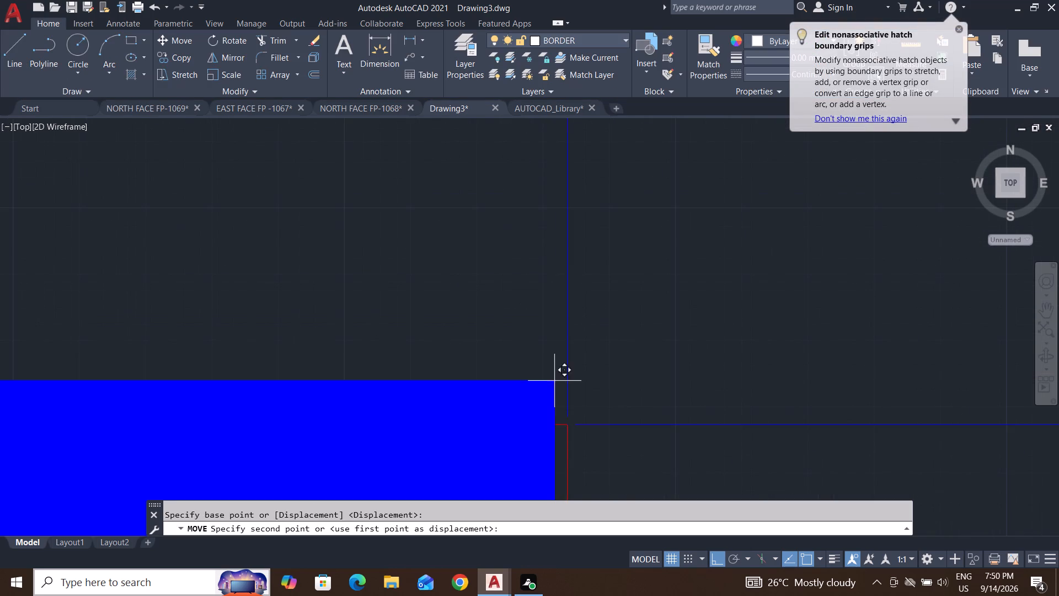
left_click(564, 425)
scroll(575, 434, "down", 4)
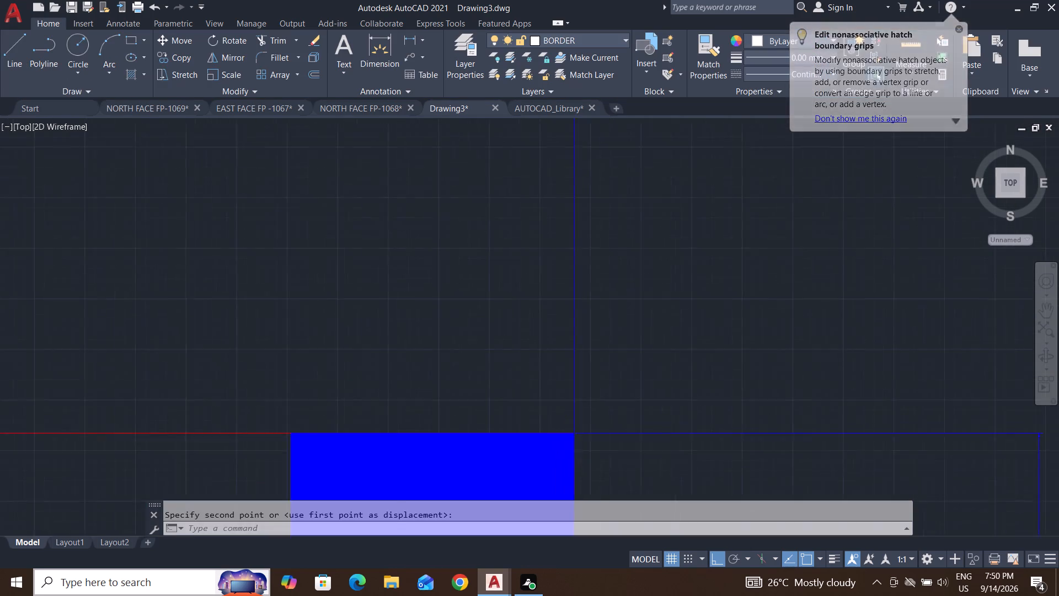
scroll(575, 434, "down", 7)
middle_click_drag(258, 458, 324, 369)
key("Escape")
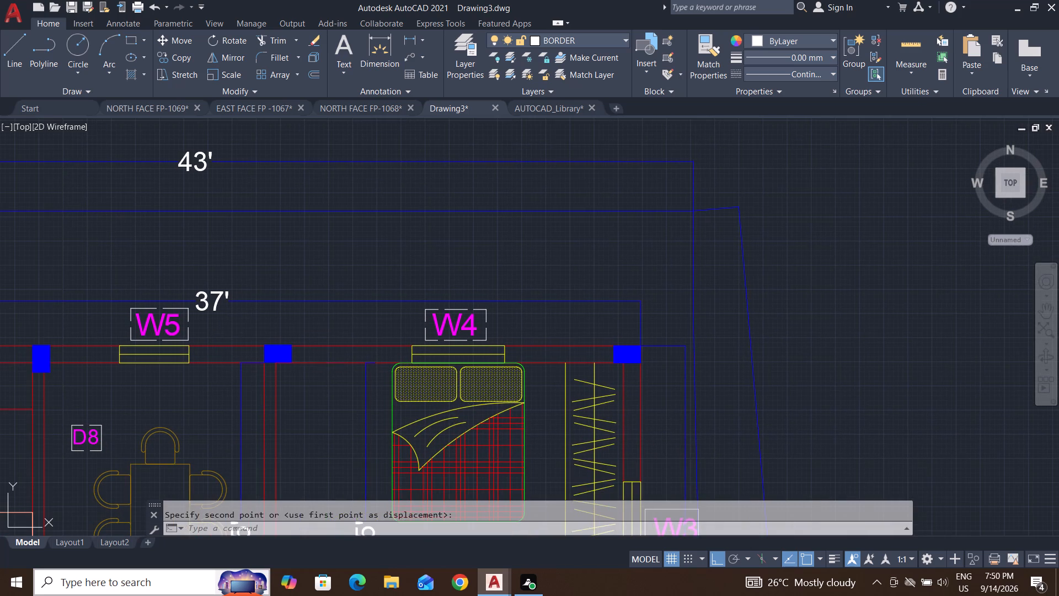
key("Escape")
key("Escape")
key("Escape")
Copy the corner column above W3 horizontally about 8'-5" to the open area outside the plan, using its upper-left corner as base point.
middle_click_drag(617, 400, 652, 267)
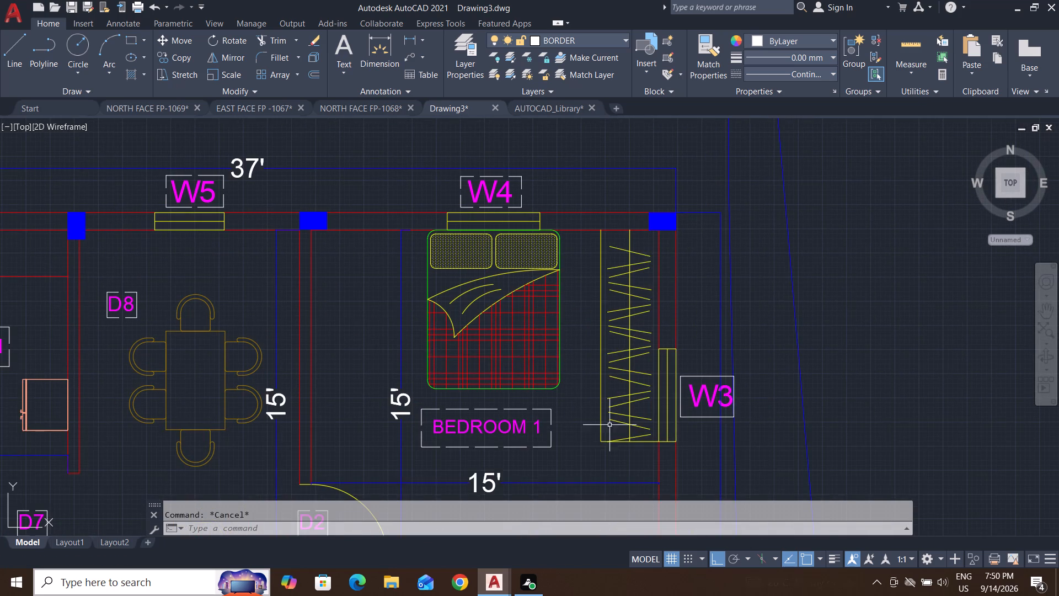
middle_click_drag(608, 437, 608, 372)
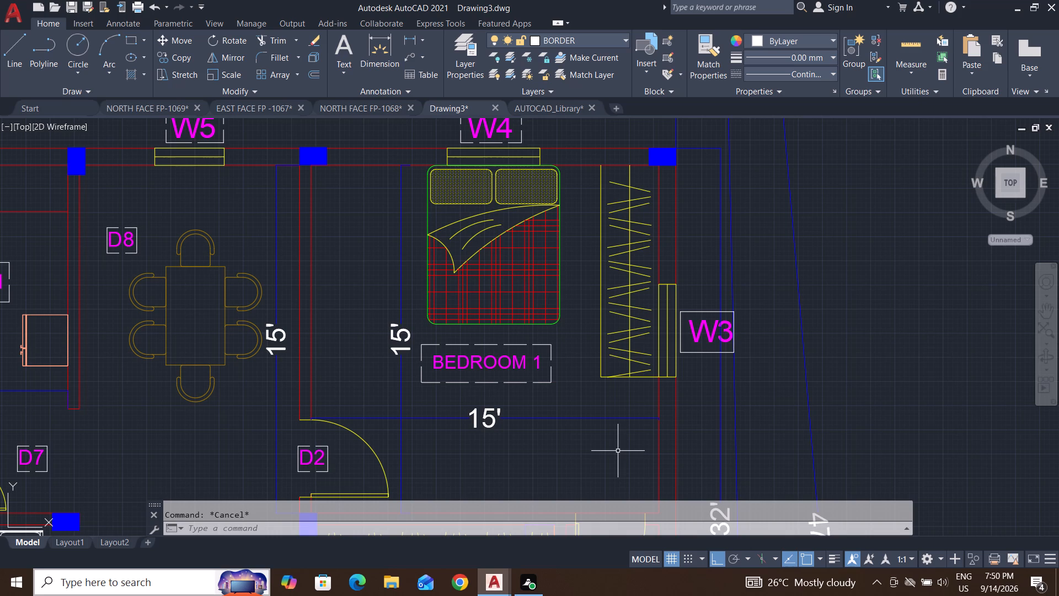
key("grave")
key("Escape")
key("Escape")
left_click(671, 158)
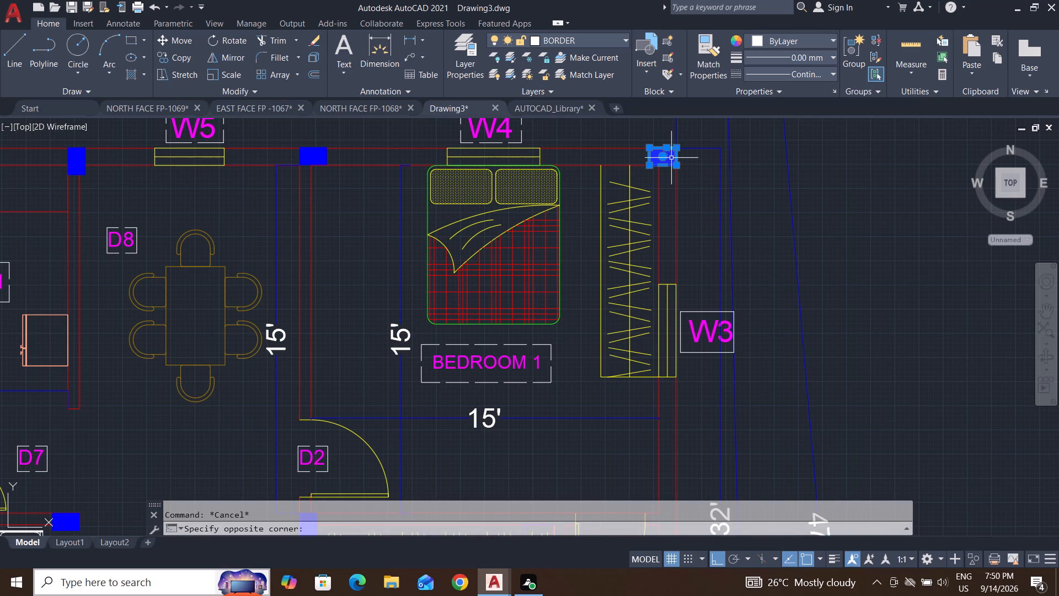
key("c")
key("o")
key("Return")
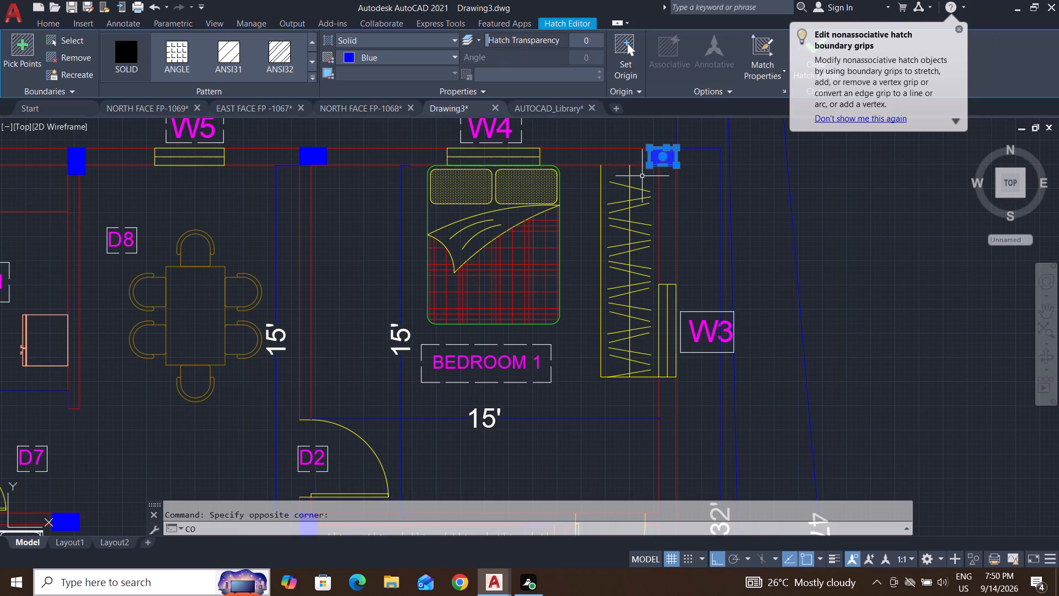
left_click(651, 149)
left_click(846, 168)
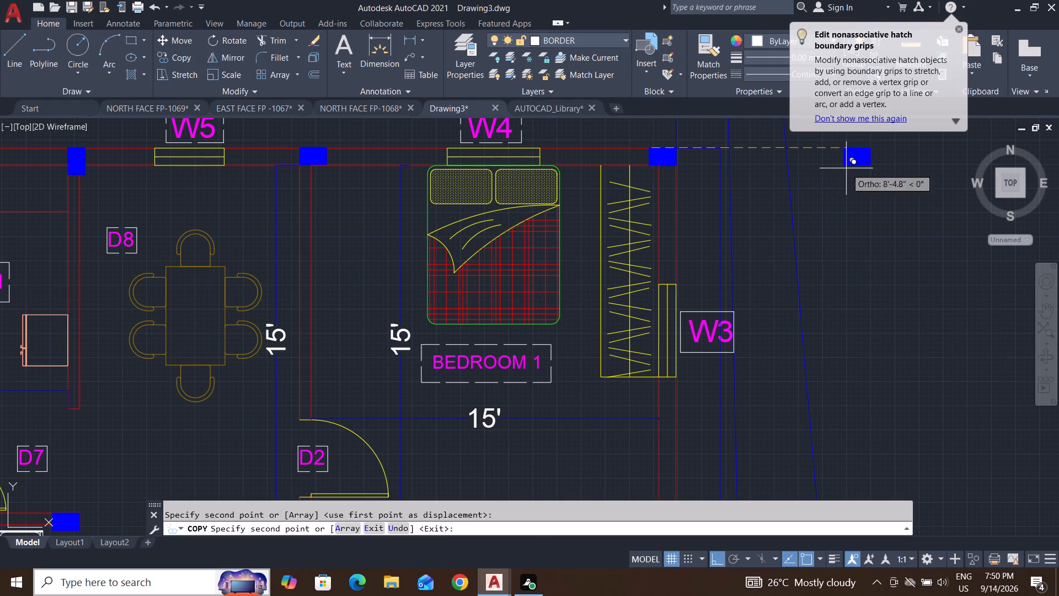
key("Escape")
key("Escape")
key("Escape")
Rotate the copied column outside the plan 90 degrees clockwise about its lower-left corner so it stands vertically.
middle_click_drag(870, 216, 862, 224)
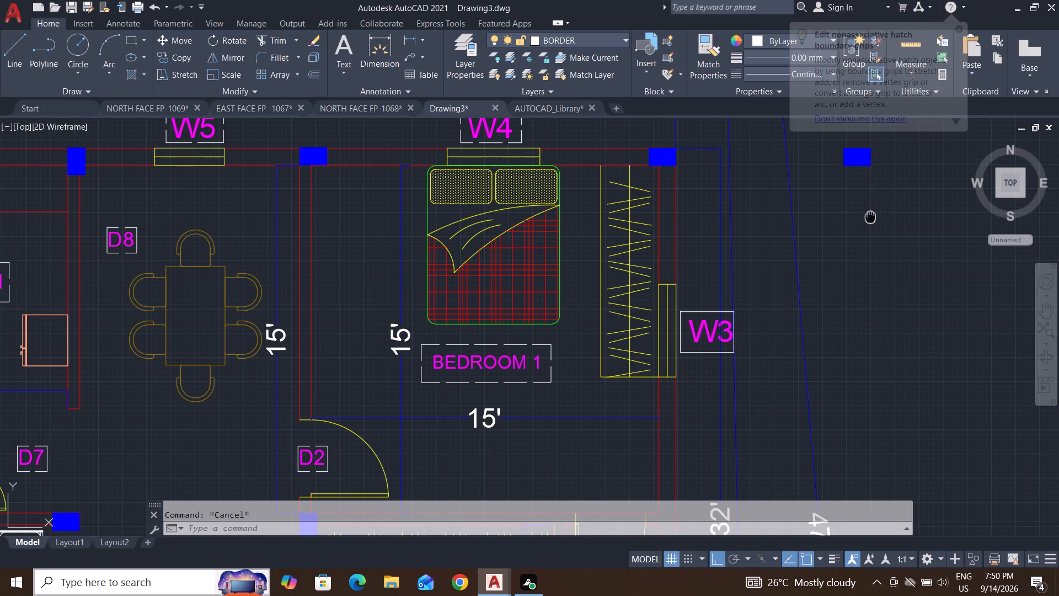
middle_click_drag(862, 224, 739, 246)
key("Escape")
key("Escape")
left_click(762, 158)
left_click(686, 225)
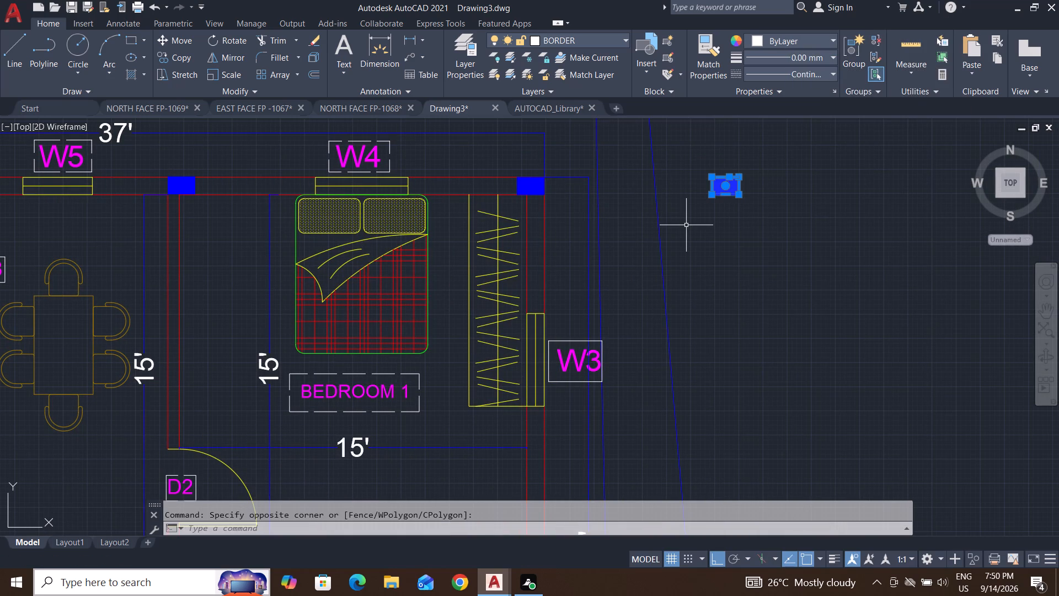
type("RO")
key("Return")
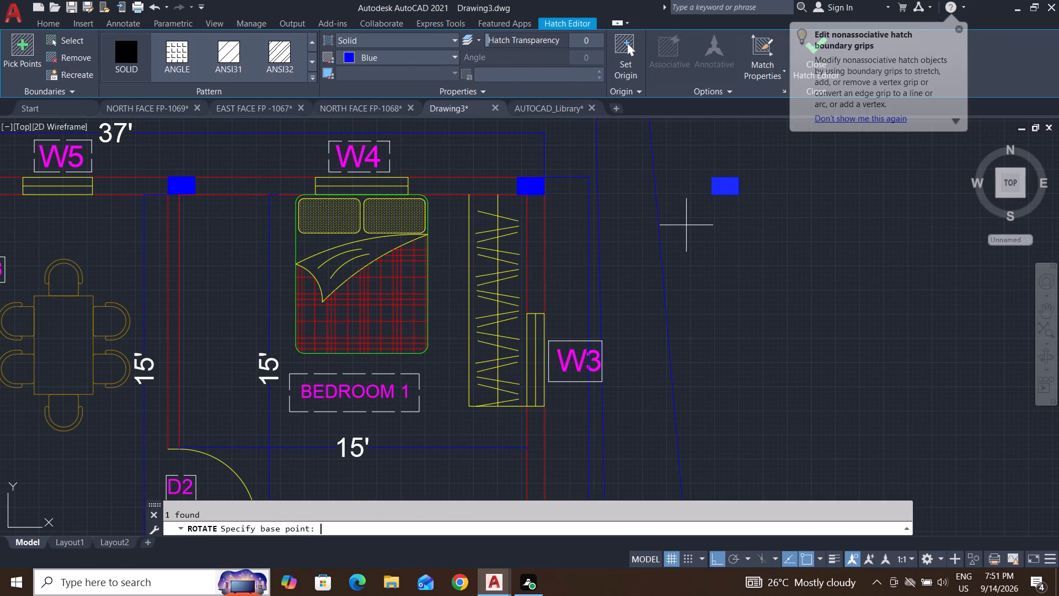
left_click(713, 194)
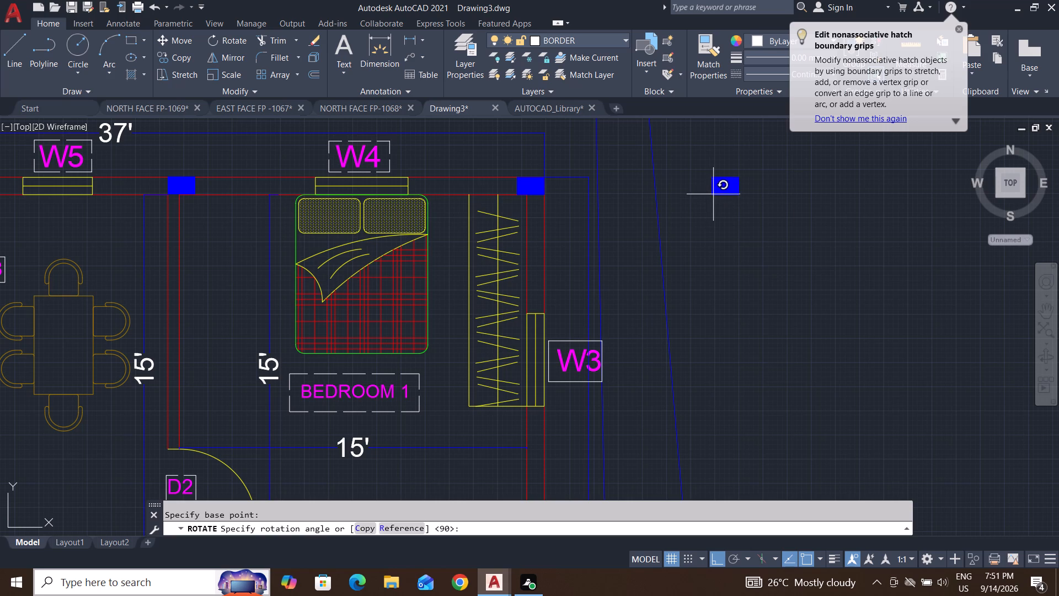
left_click(696, 280)
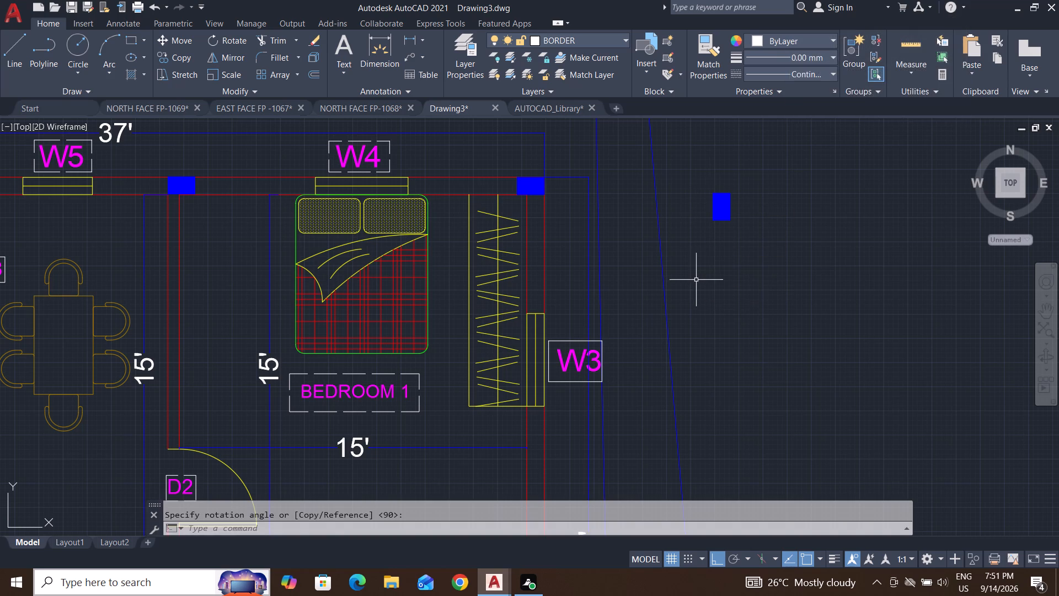
key("Escape")
key("Escape")
key("Escape")
key("Escape")
key("Escape")
With Ortho off, move the vertical column by its upper-right corner to the outer wall beside 32', level with the Bedroom 1 lower wall.
left_click(769, 171)
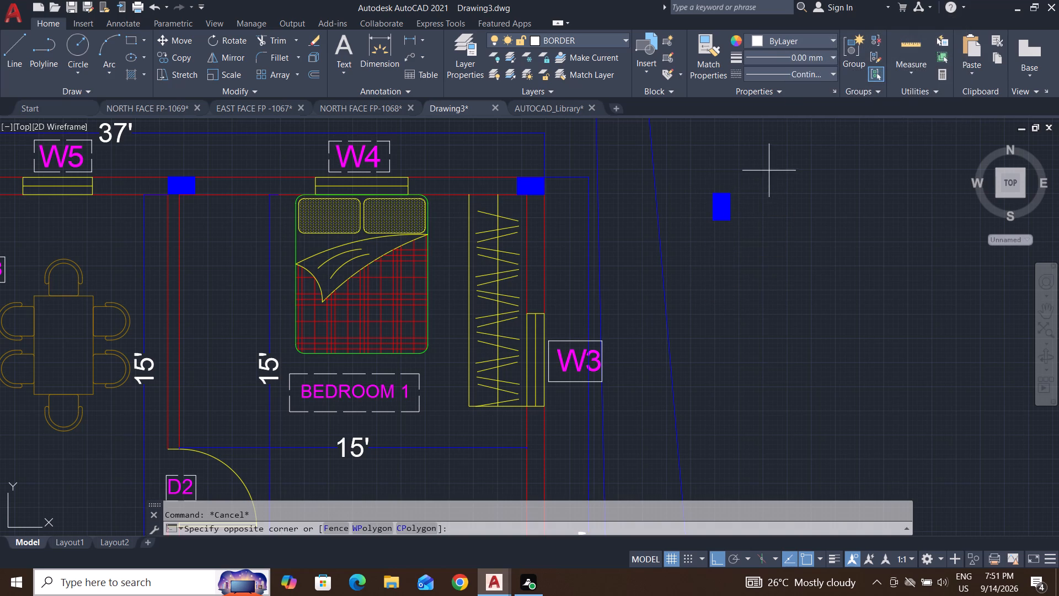
left_click(713, 253)
key("m")
key("Return")
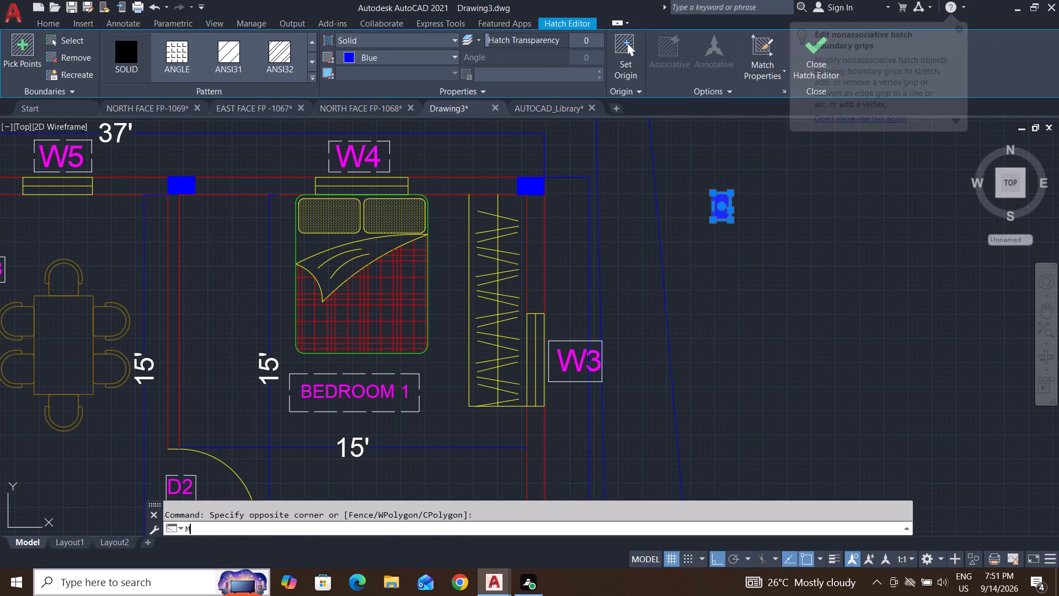
scroll(700, 272, "down", 2)
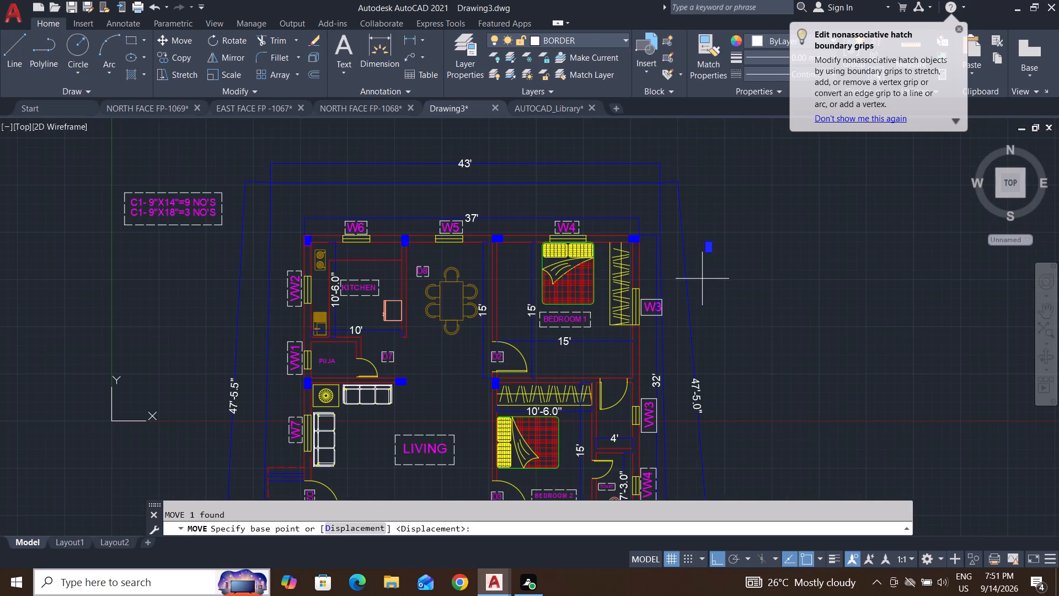
scroll(723, 242, "up", 2)
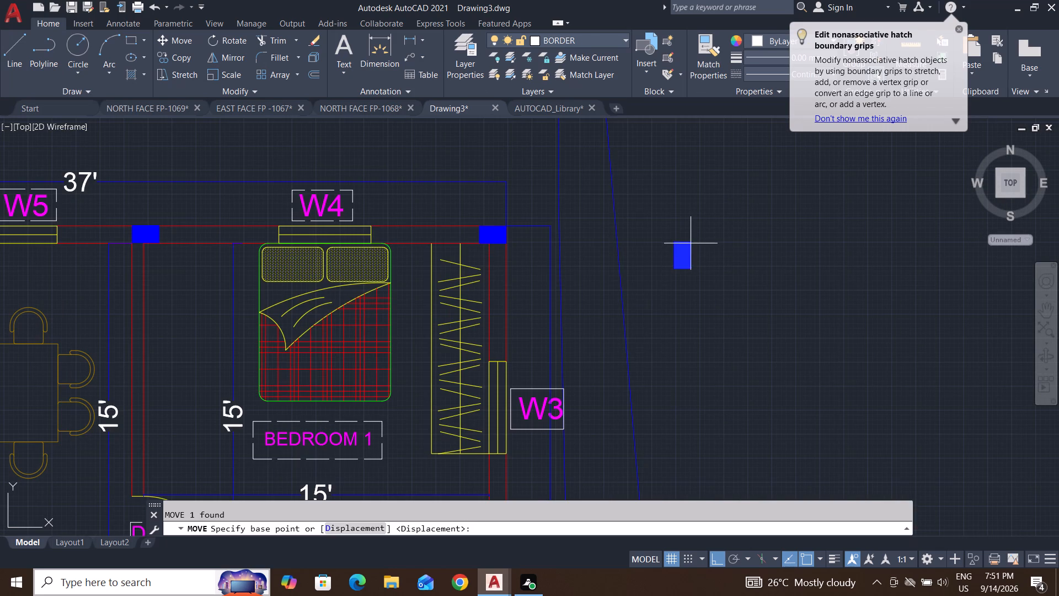
left_click(692, 243)
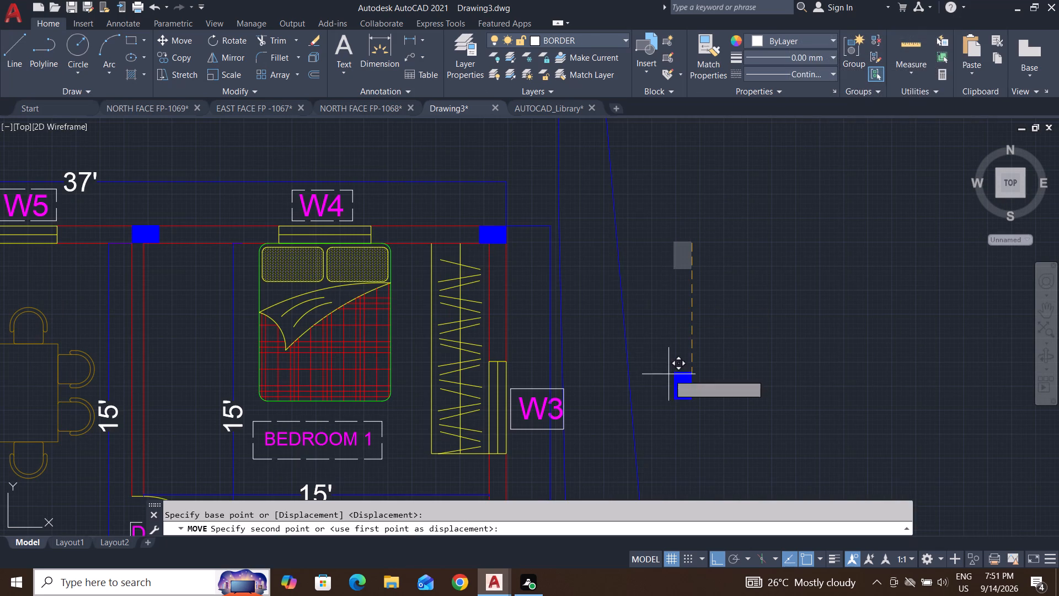
left_click(718, 552)
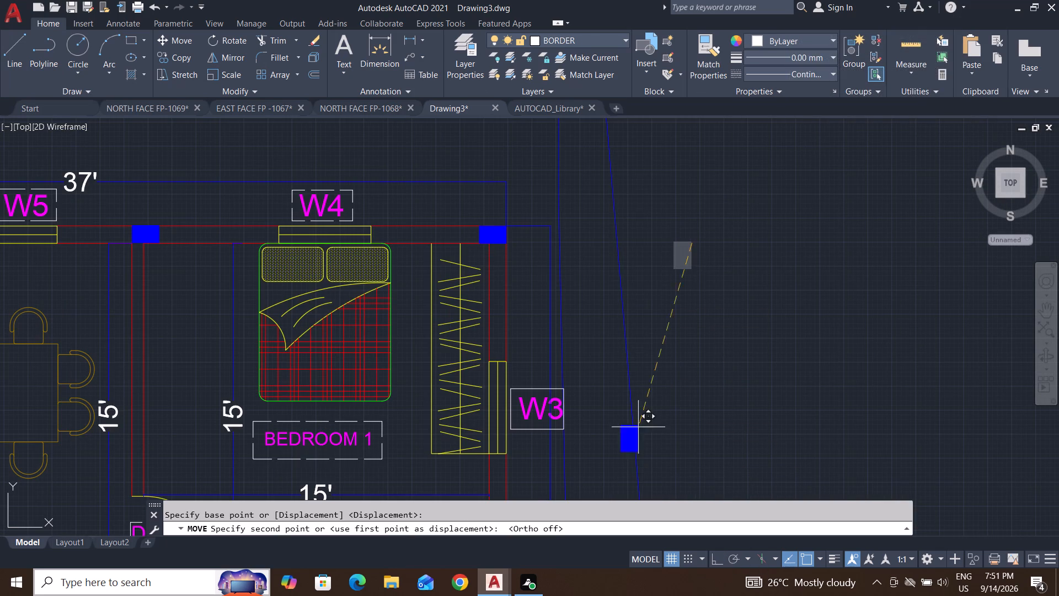
scroll(589, 357, "down", 3)
scroll(565, 440, "up", 3)
scroll(565, 341, "up", 3)
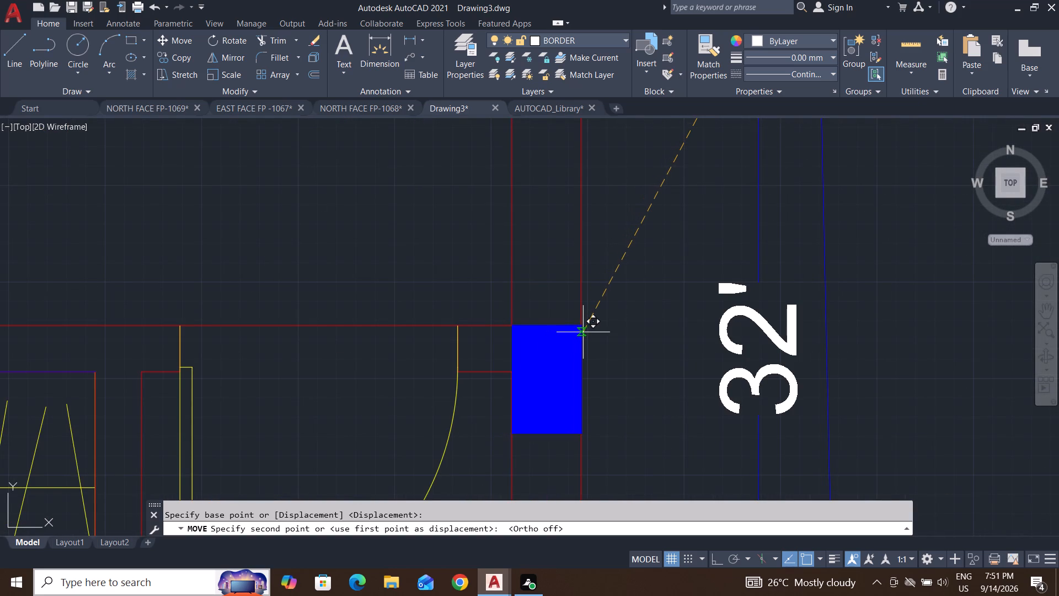
left_click(582, 332)
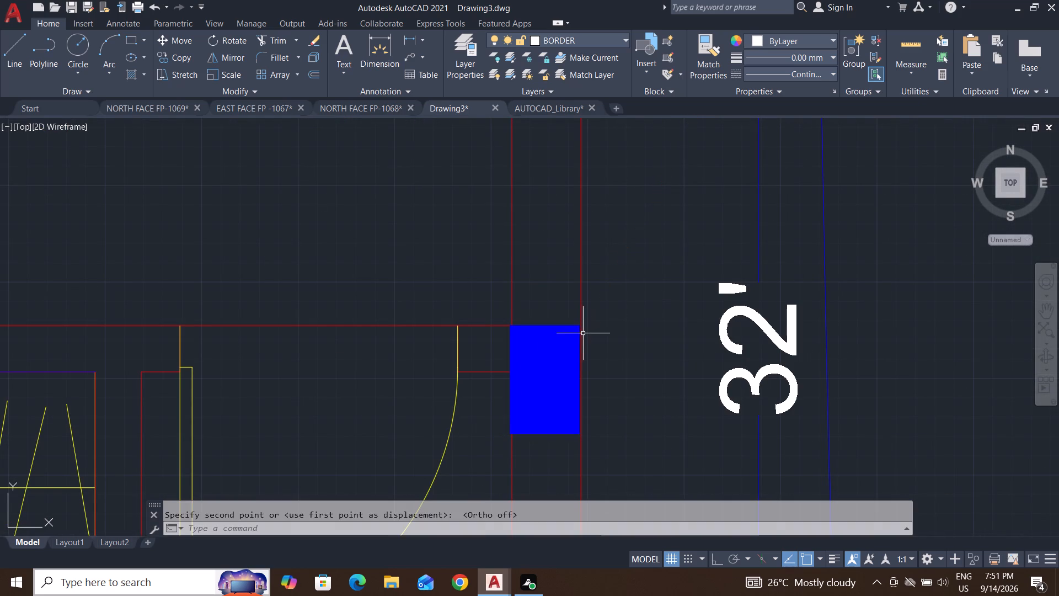
scroll(581, 369, "up", 2)
middle_click_drag(574, 355, 635, 269)
key("Escape")
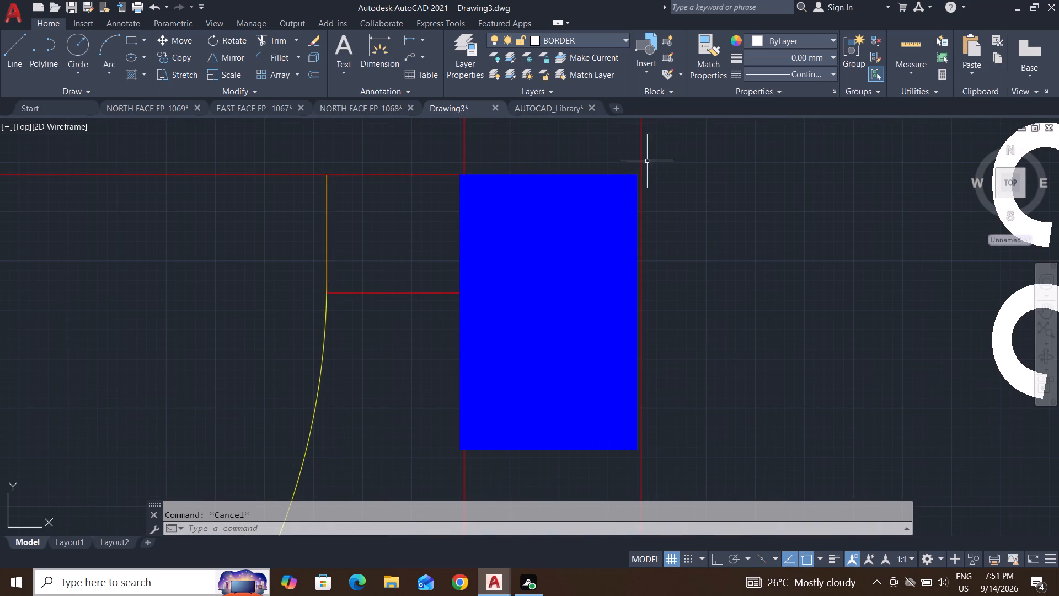
key("Escape")
Fine-tune the same vertical column with another Move, placing its upper-right corner exactly on the outer wall's outer face line.
left_click(638, 169)
left_click(561, 312)
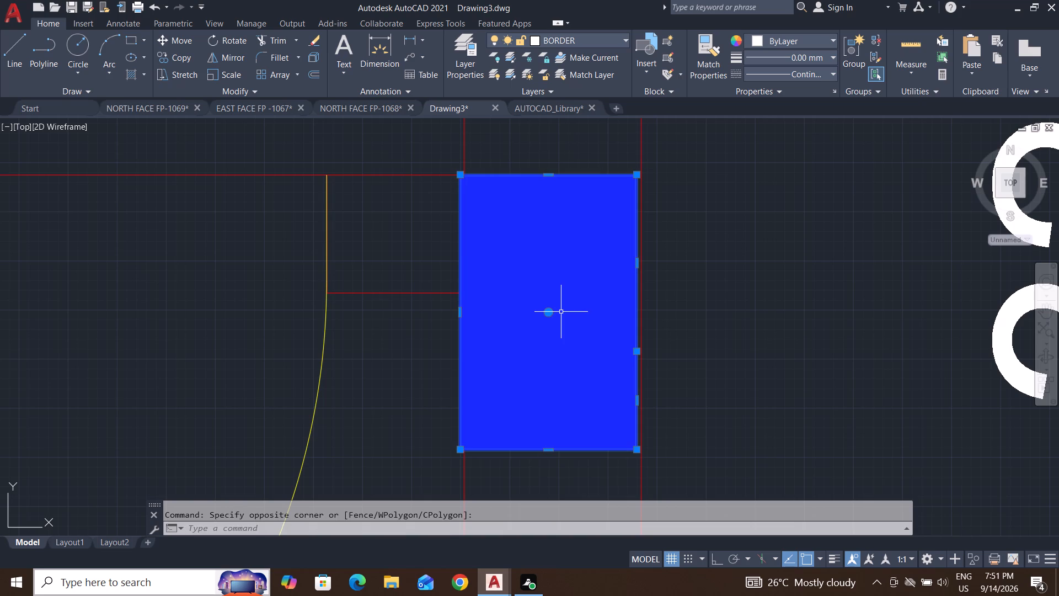
key("m")
key("Return")
scroll(614, 184, "up", 1)
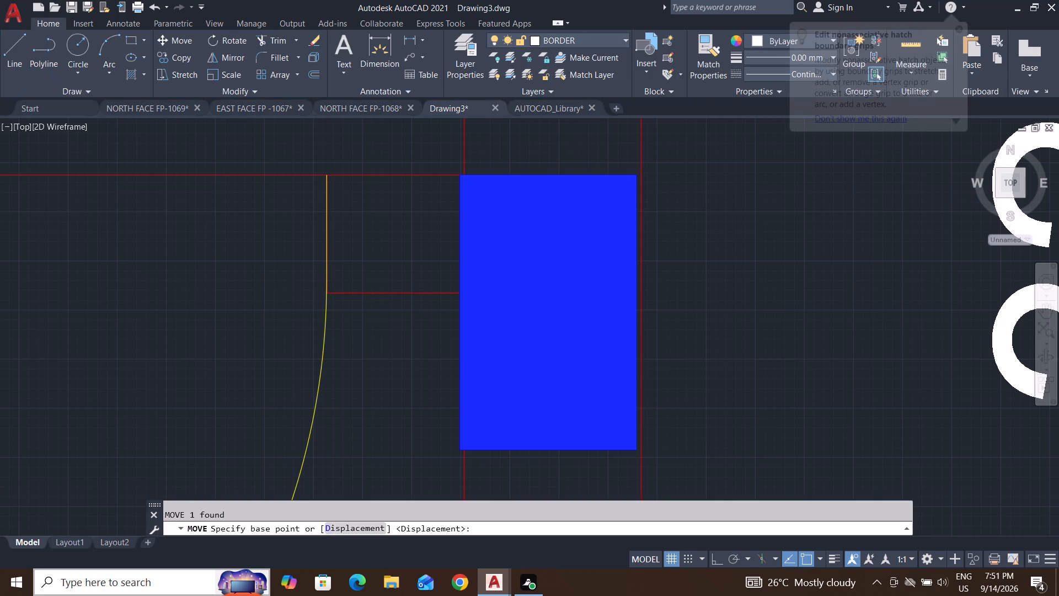
scroll(614, 184, "up", 1)
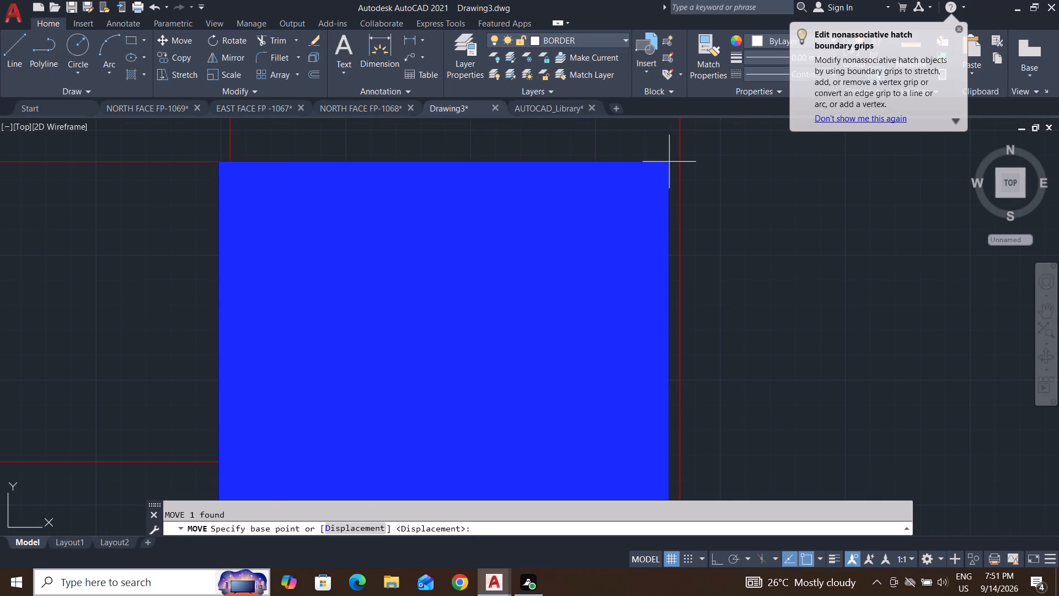
left_click(669, 162)
left_click(679, 164)
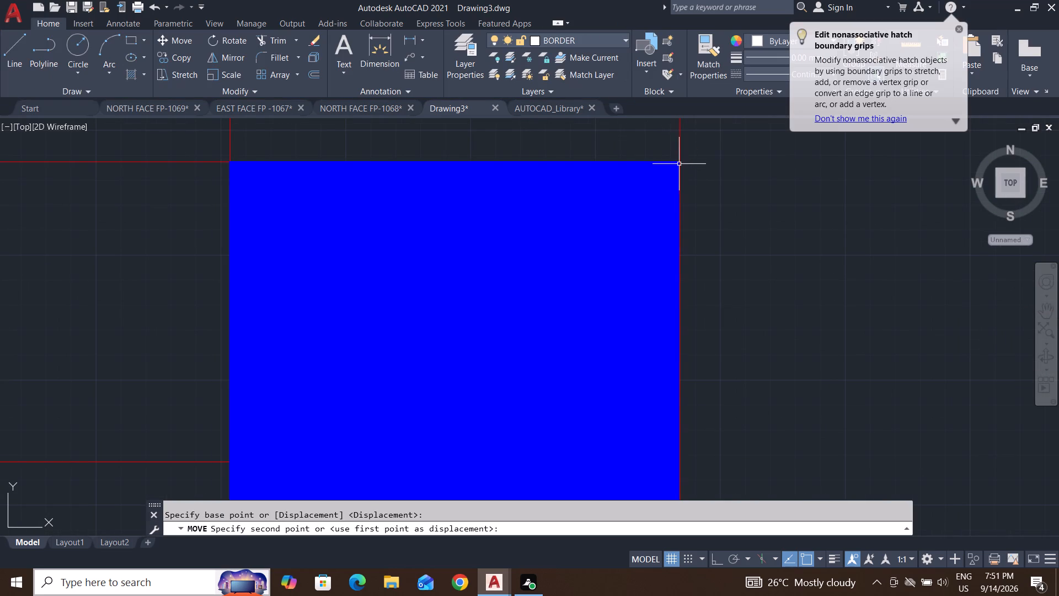
scroll(644, 254, "down", 8)
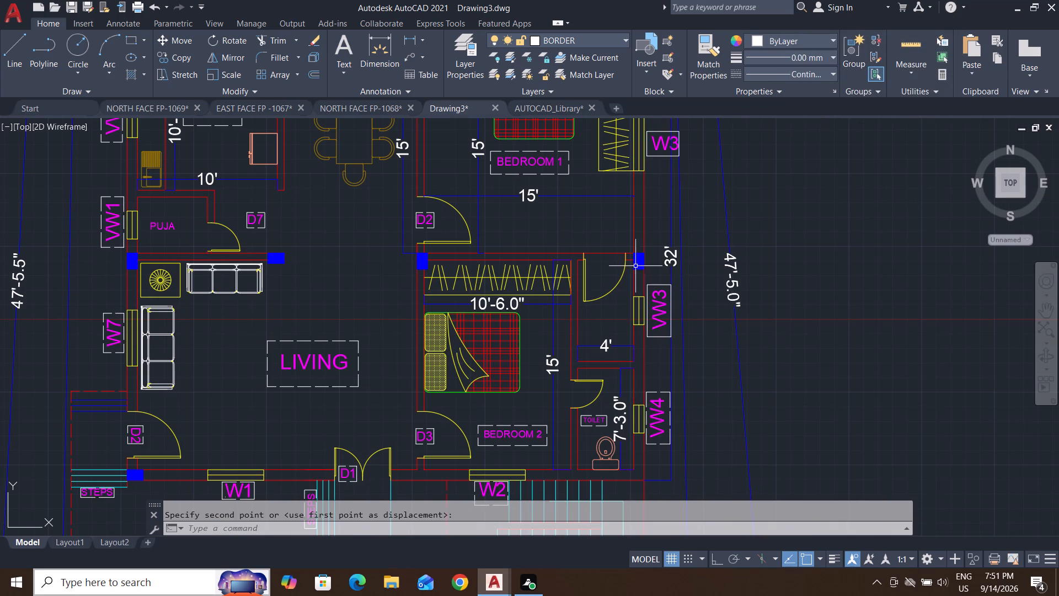
key("Escape")
key("Escape")
key("Escape")
Copy the corner column above W3 by its lower-right corner straight down, with Ortho on, to the outer wall corner below the toilet.
middle_click_drag(642, 232, 629, 396)
scroll(633, 200, "up", 3)
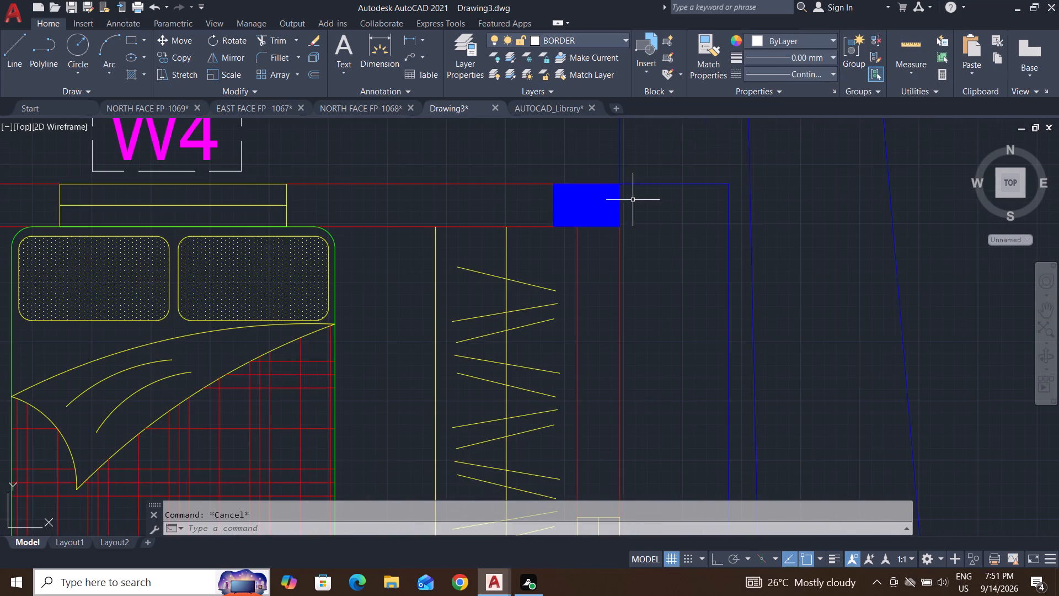
left_click(598, 201)
type("CO")
key("Return")
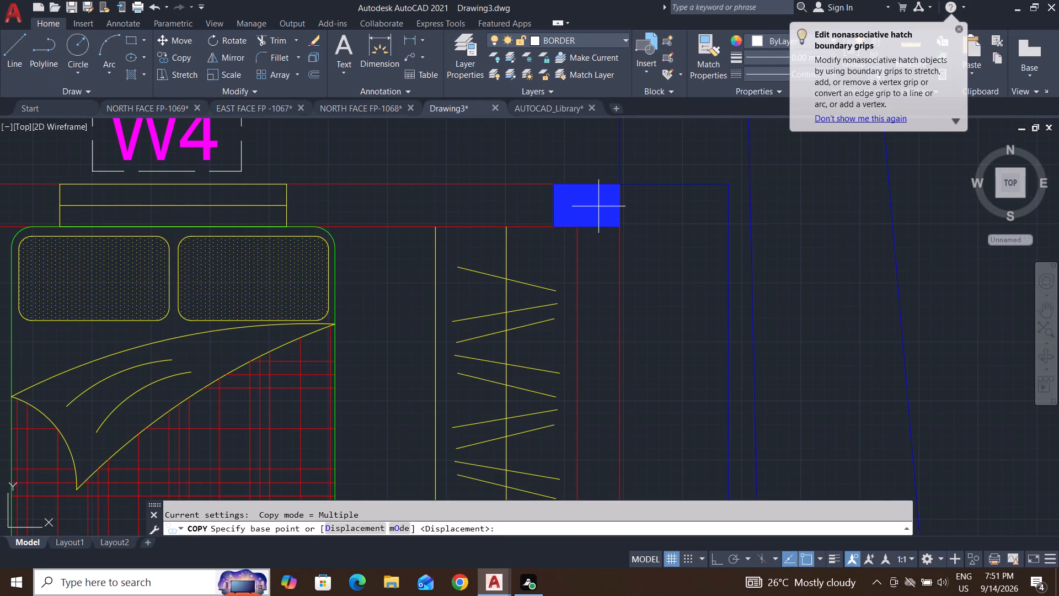
left_click(620, 225)
scroll(620, 225, "down", 8)
scroll(593, 290, "up", 4)
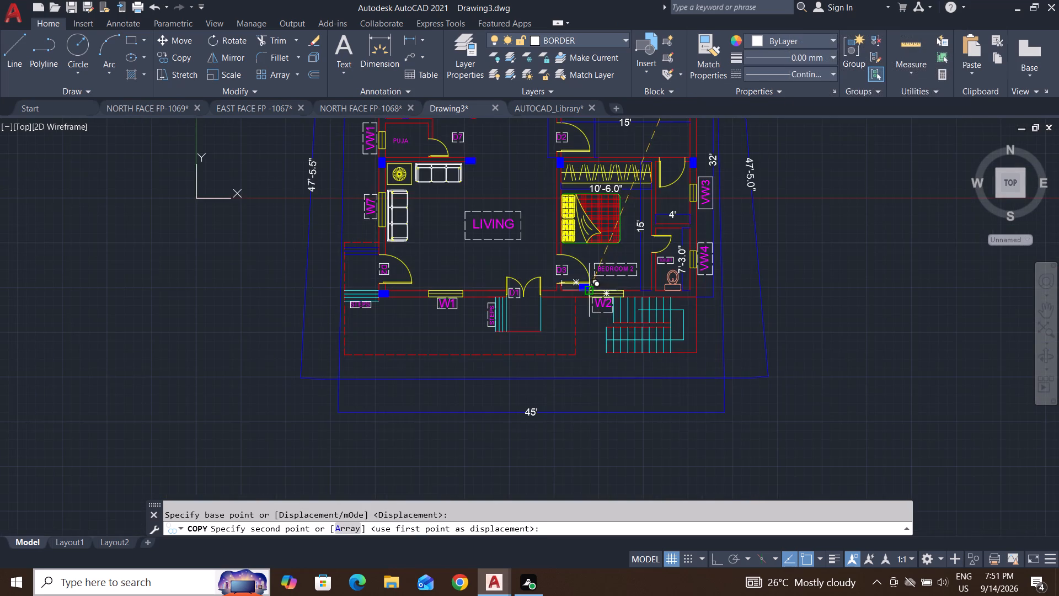
scroll(686, 305, "up", 4)
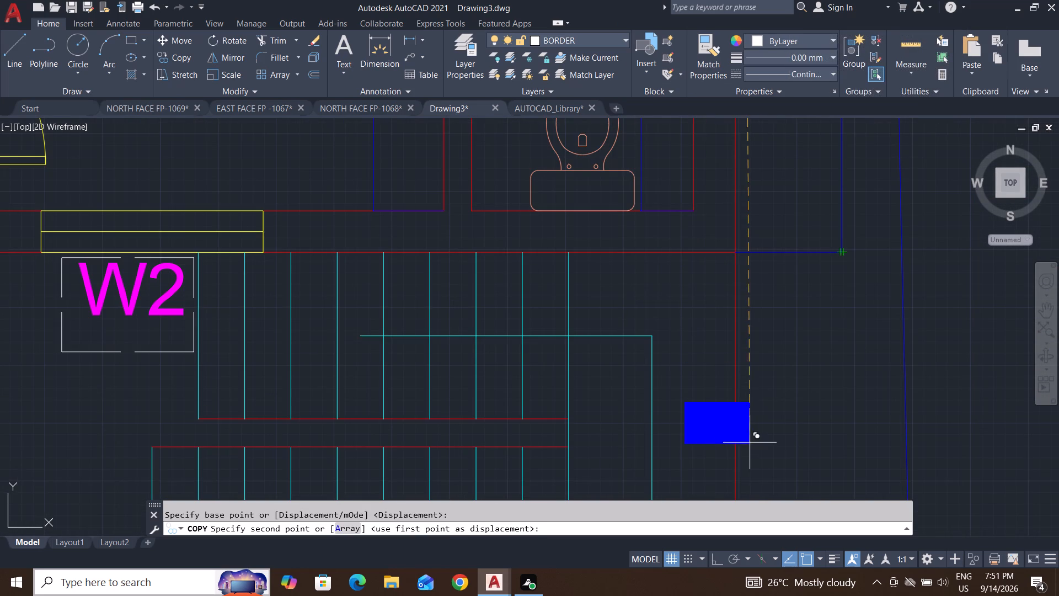
left_click(714, 562)
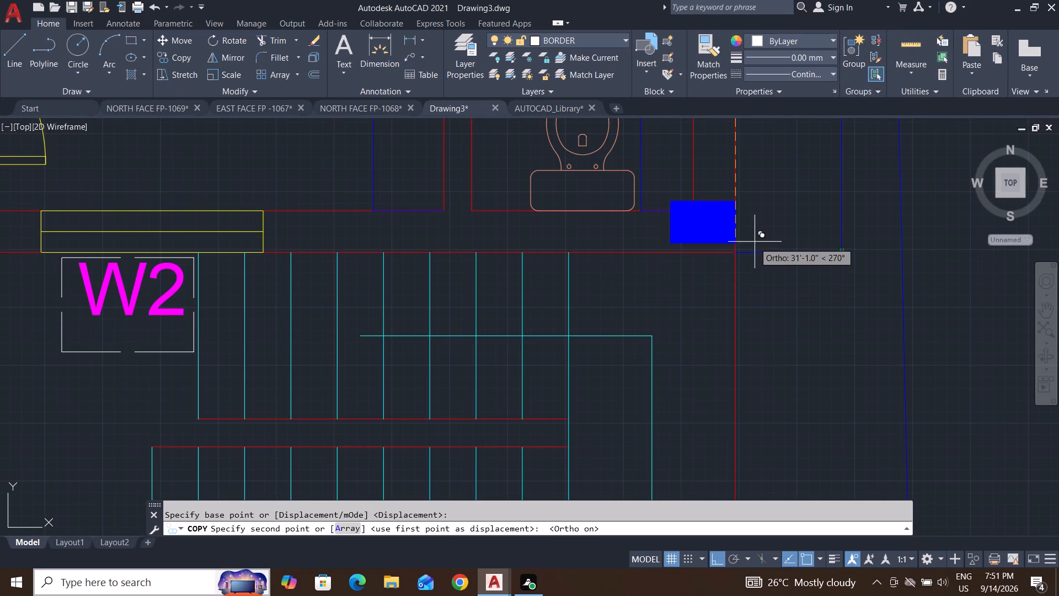
left_click(737, 251)
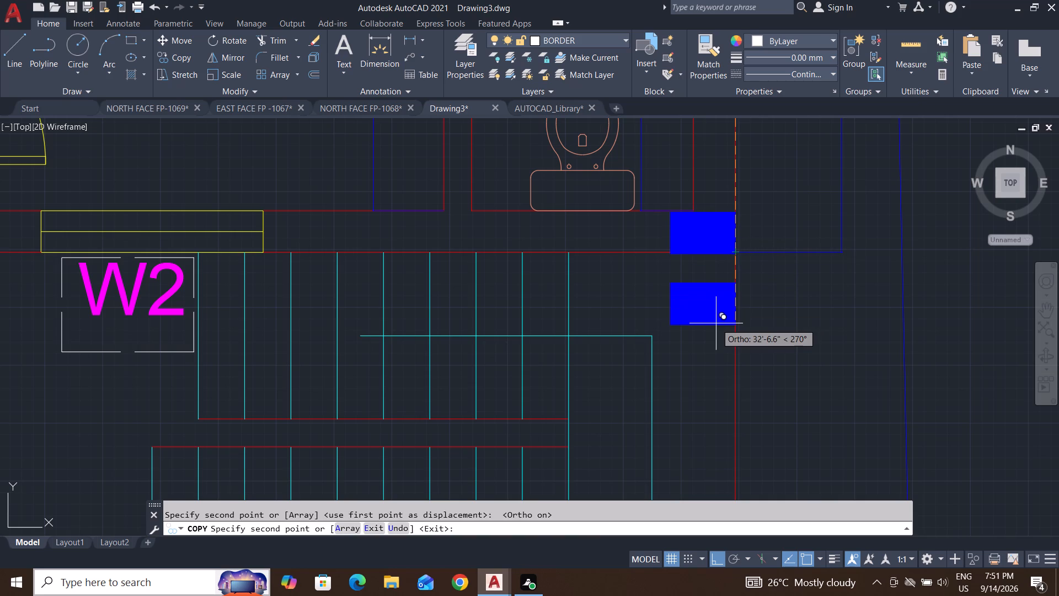
key("Escape")
key("Escape")
key("Escape")
key("Escape")
Move the column below the toilet slightly up so its top edge meets the inner face line of the lower outer wall.
left_click(726, 198)
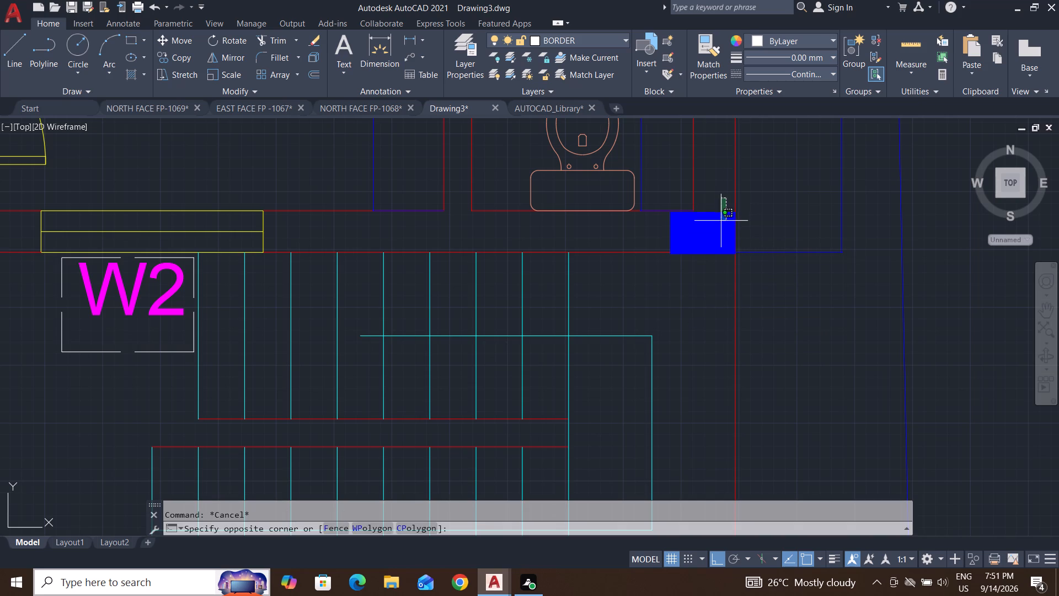
left_click(712, 228)
key("m")
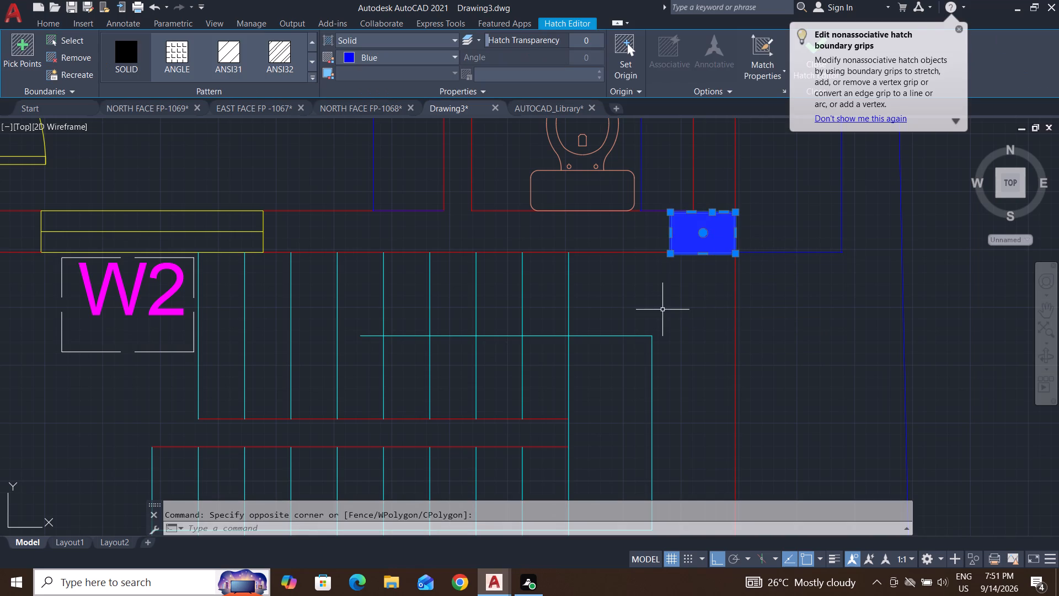
key("Return")
scroll(697, 178, "up", 3)
middle_click_drag(714, 283, 603, 332)
scroll(596, 326, "up", 2)
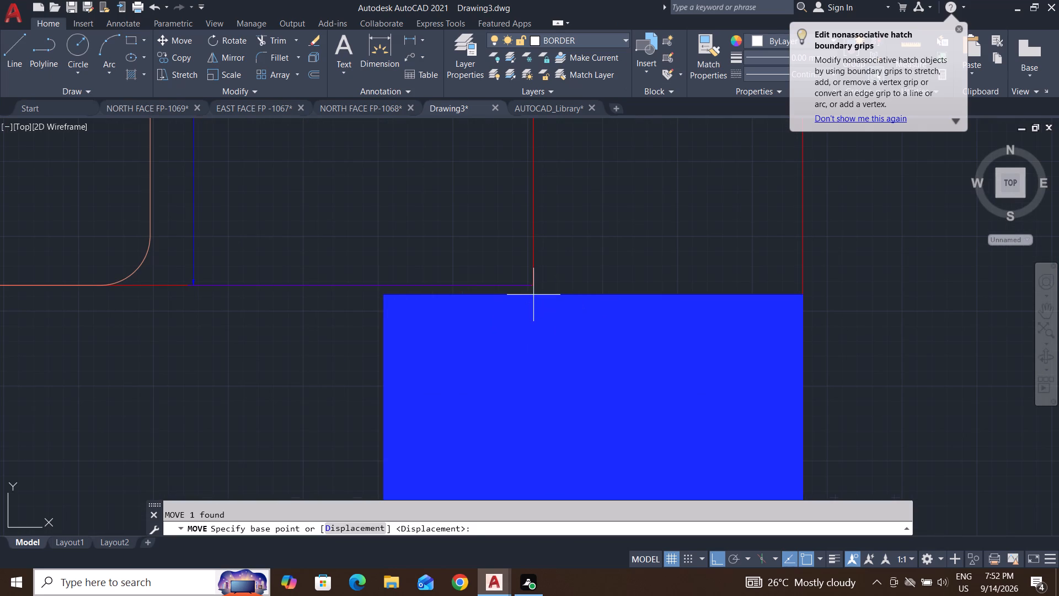
left_click(533, 295)
left_click(533, 285)
scroll(536, 345, "down", 3)
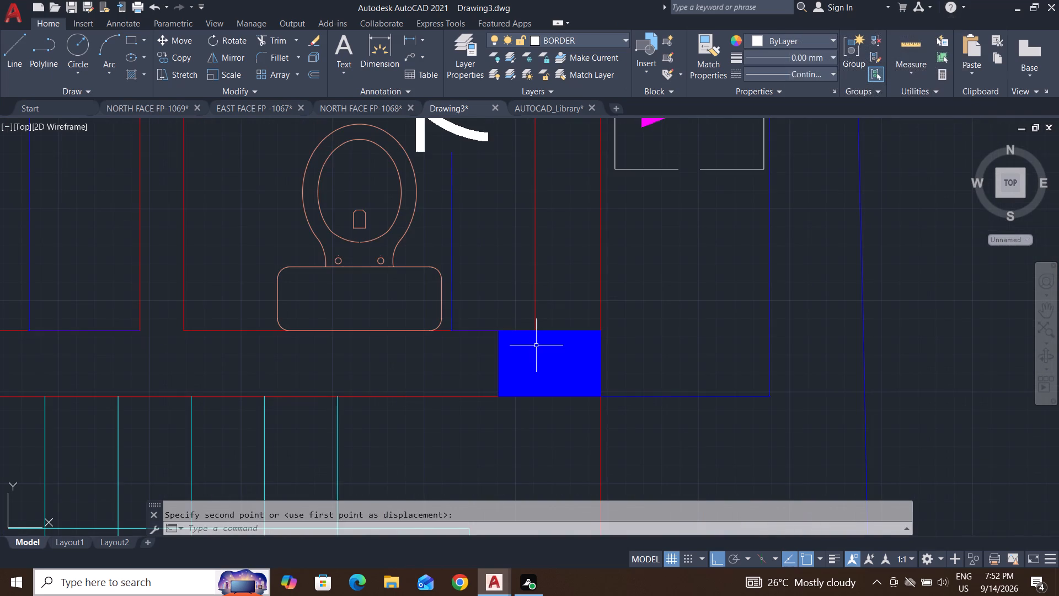
scroll(549, 406, "down", 5)
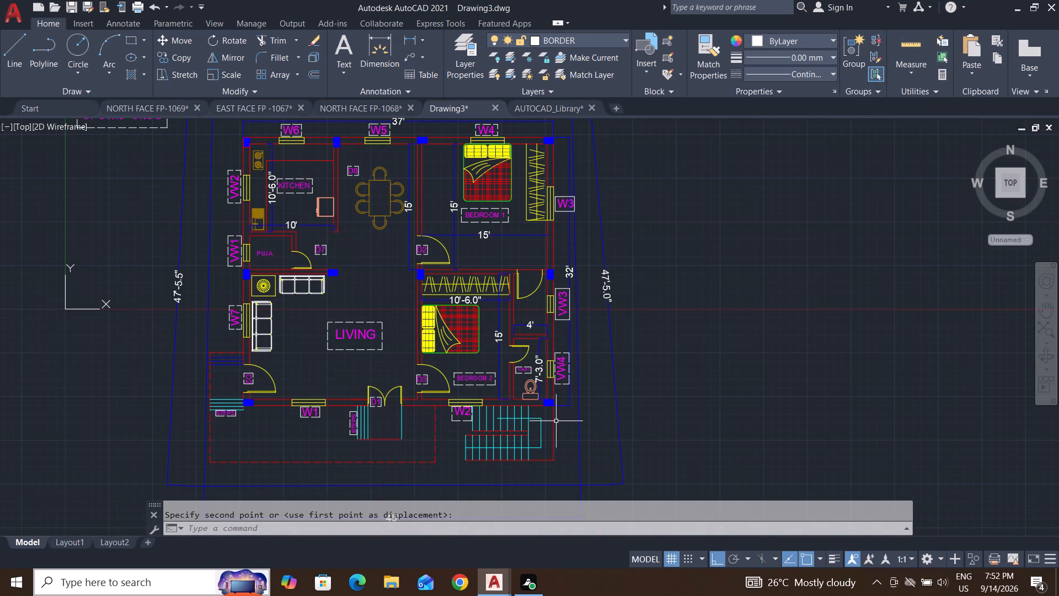
Copy the column below the toilet by its upper-right corner horizontally along the lower outer wall to the wall junction below D3.
scroll(556, 405, "up", 3)
key("Escape")
key("Escape")
key("Escape")
left_click(528, 402)
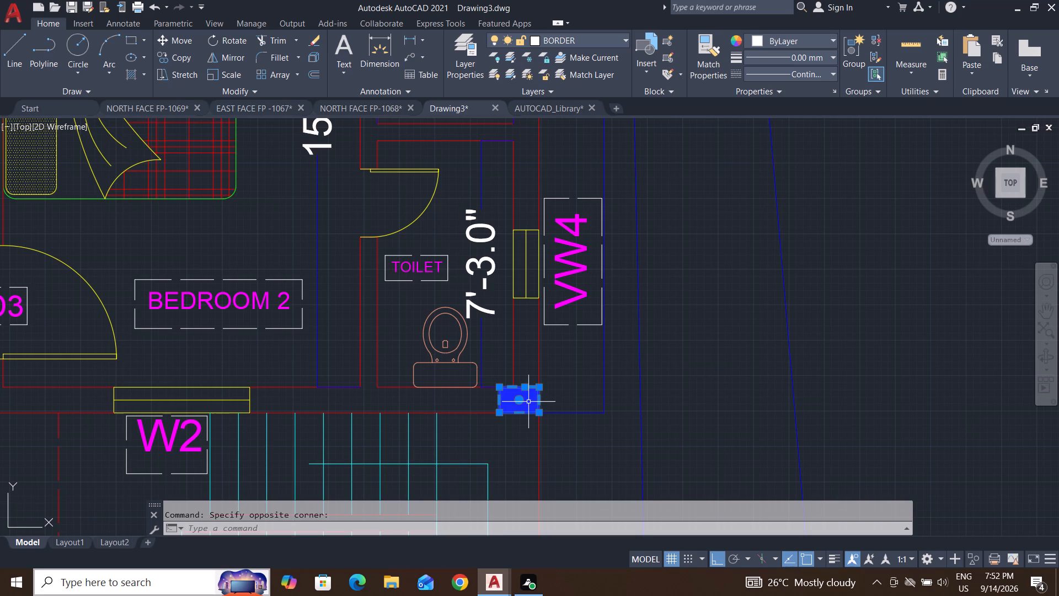
type("CO")
key("Return")
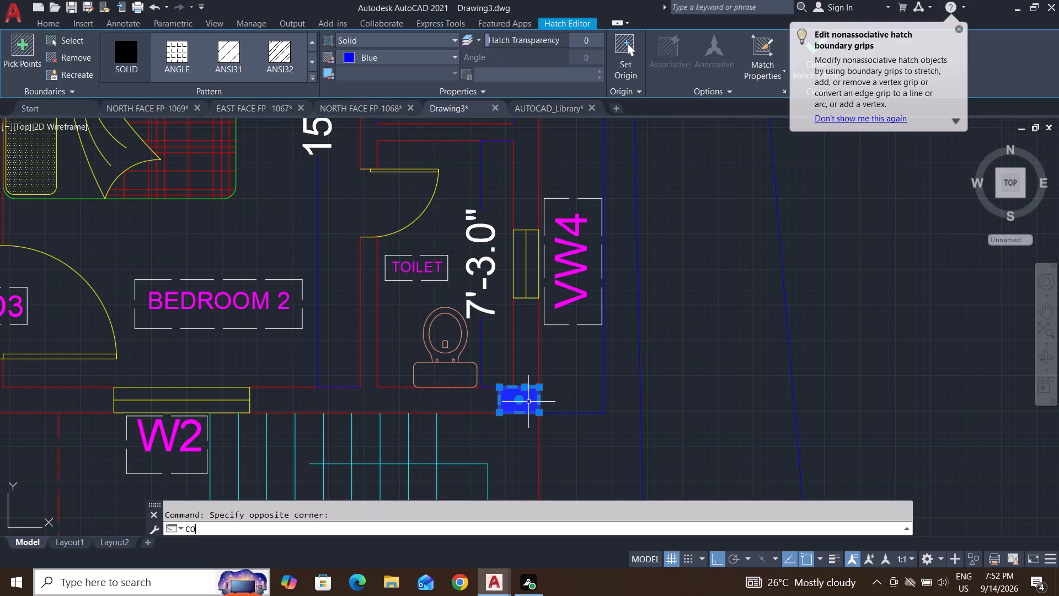
scroll(536, 391, "up", 3)
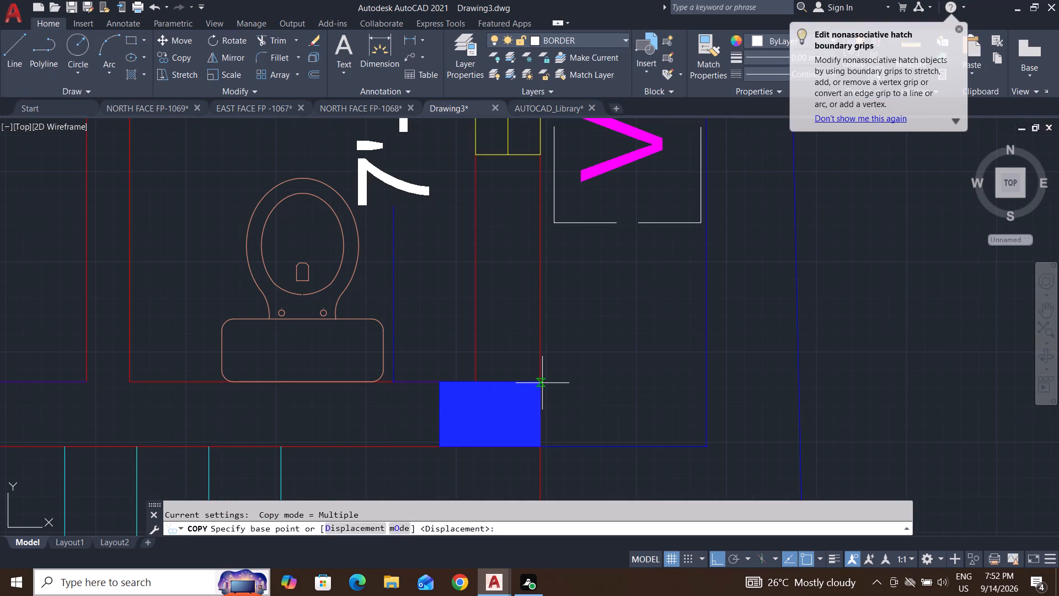
left_click(541, 381)
scroll(541, 401, "down", 3)
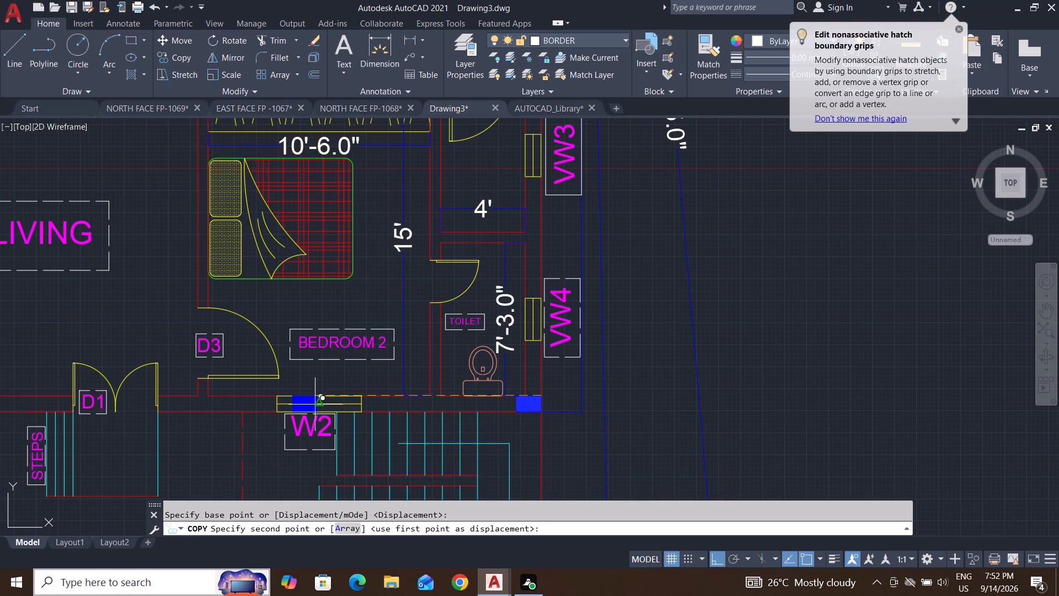
middle_click_drag(291, 405, 539, 413)
scroll(473, 404, "up", 3)
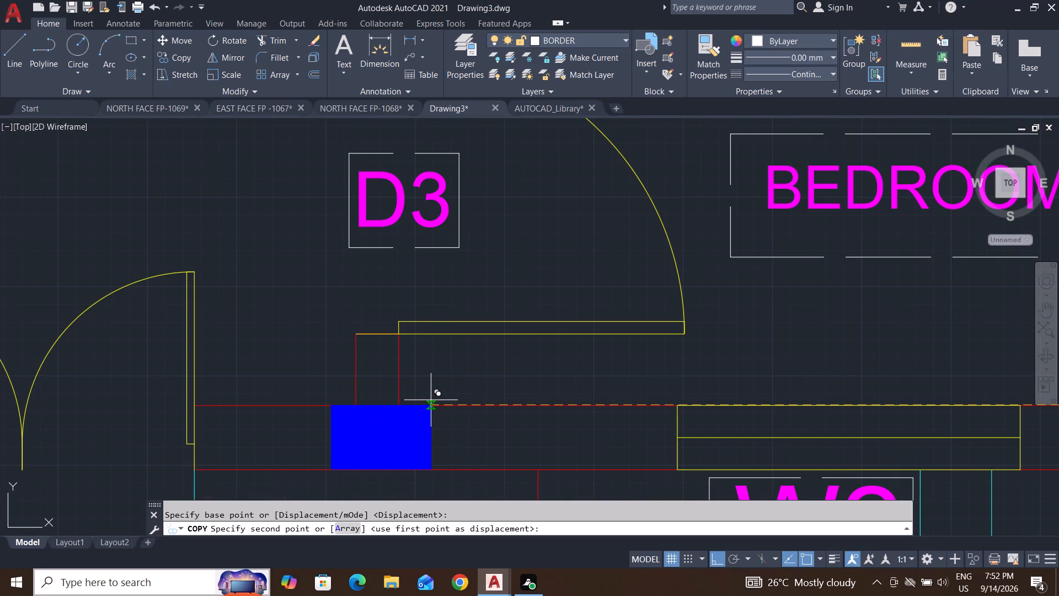
left_click(429, 398)
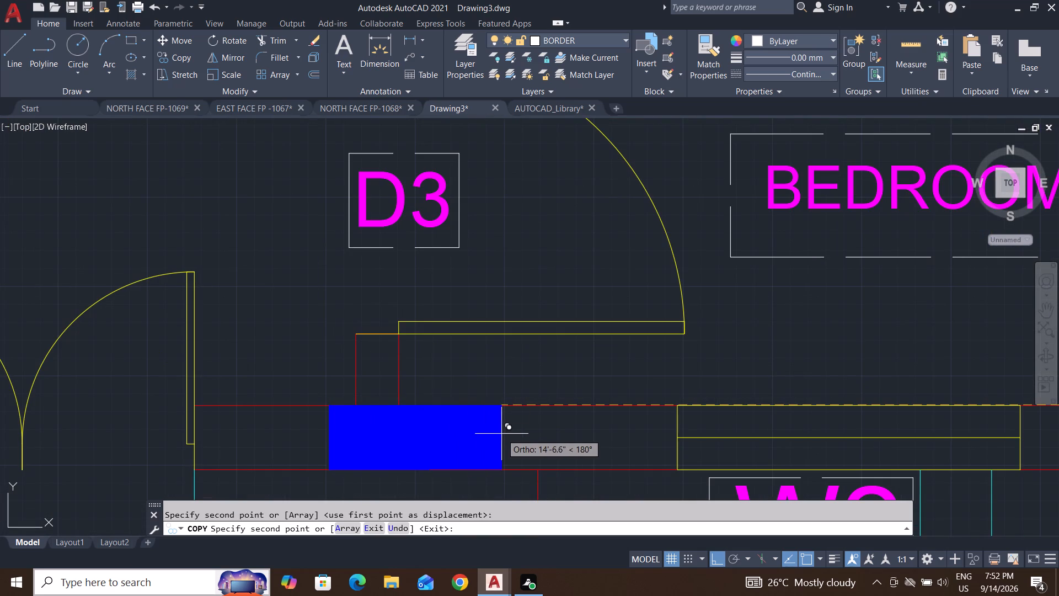
key("Escape")
key("Escape")
scroll(505, 437, "down", 4)
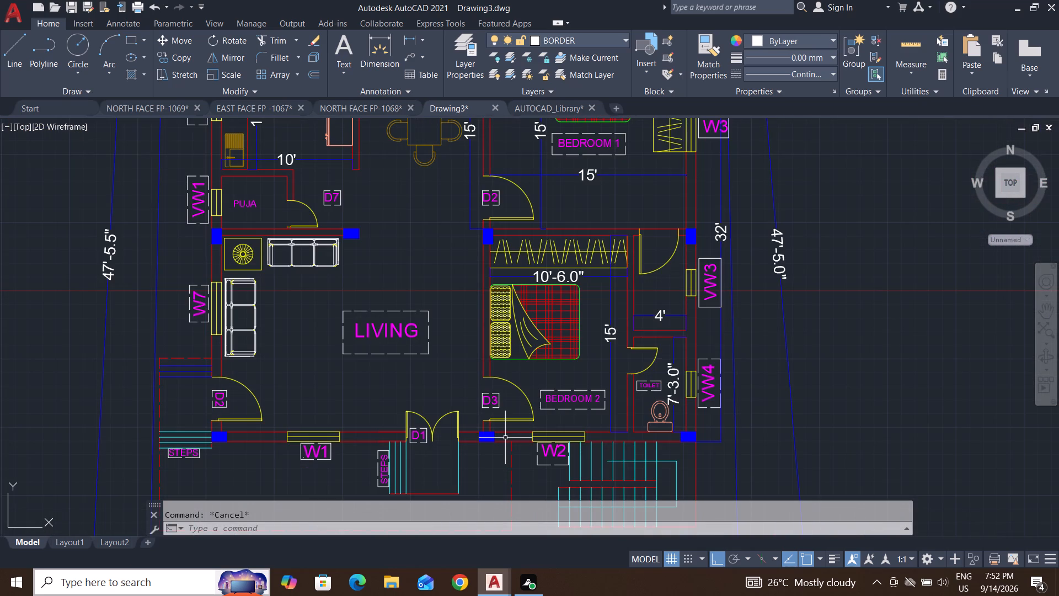
key("Escape")
key("Escape")
Copy the column below D3 by its lower-right corner about 7'-5" along the lower outer wall, between W1 and door D1.
scroll(482, 518, "up", 2)
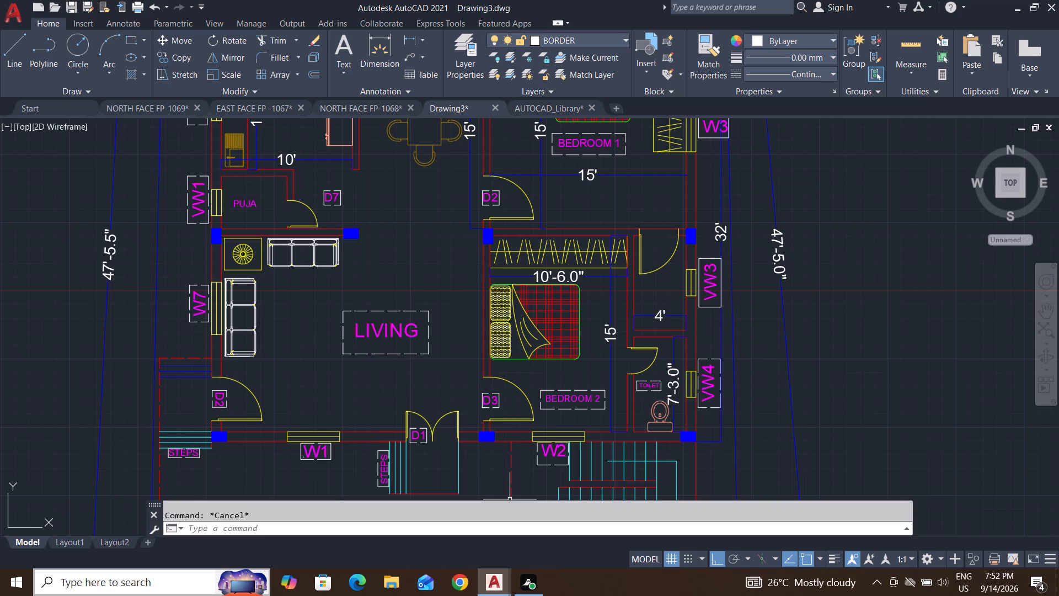
scroll(487, 461, "up", 4)
left_click(538, 359)
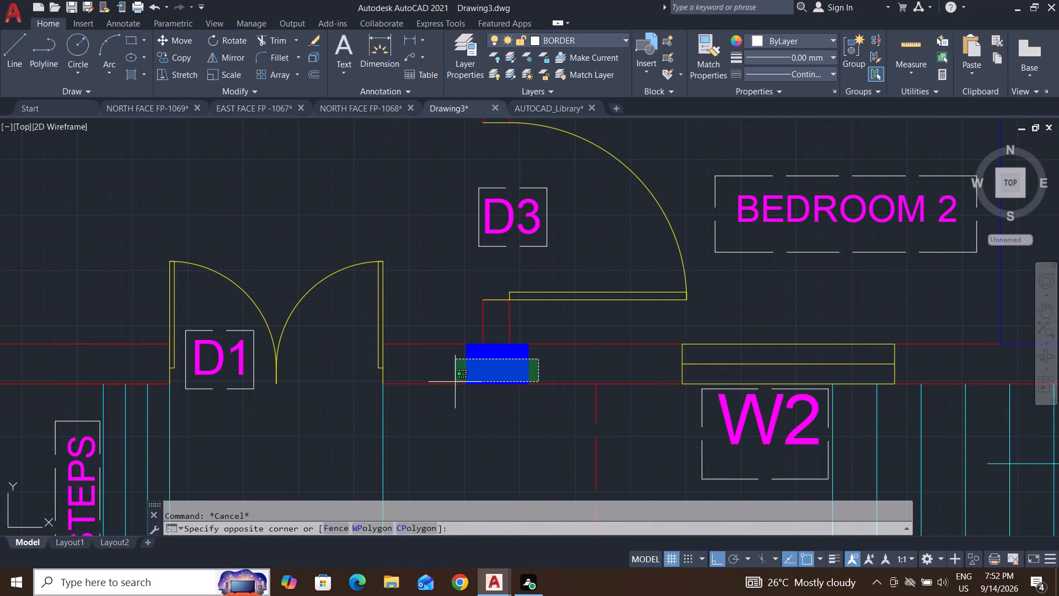
left_click(440, 370)
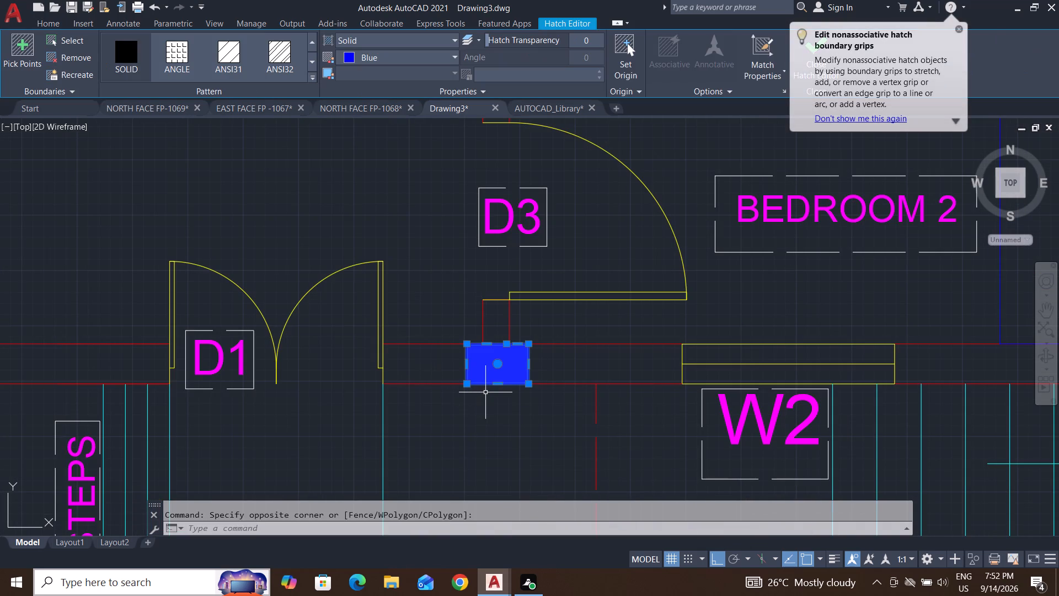
key("c")
key("o")
key("Return")
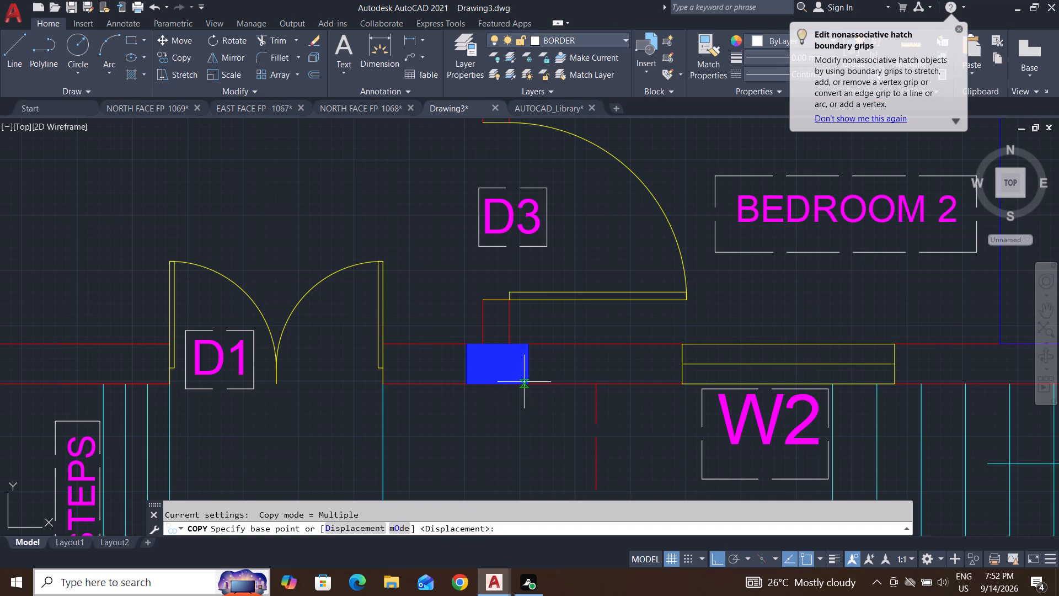
left_click(528, 385)
scroll(528, 385, "down", 2)
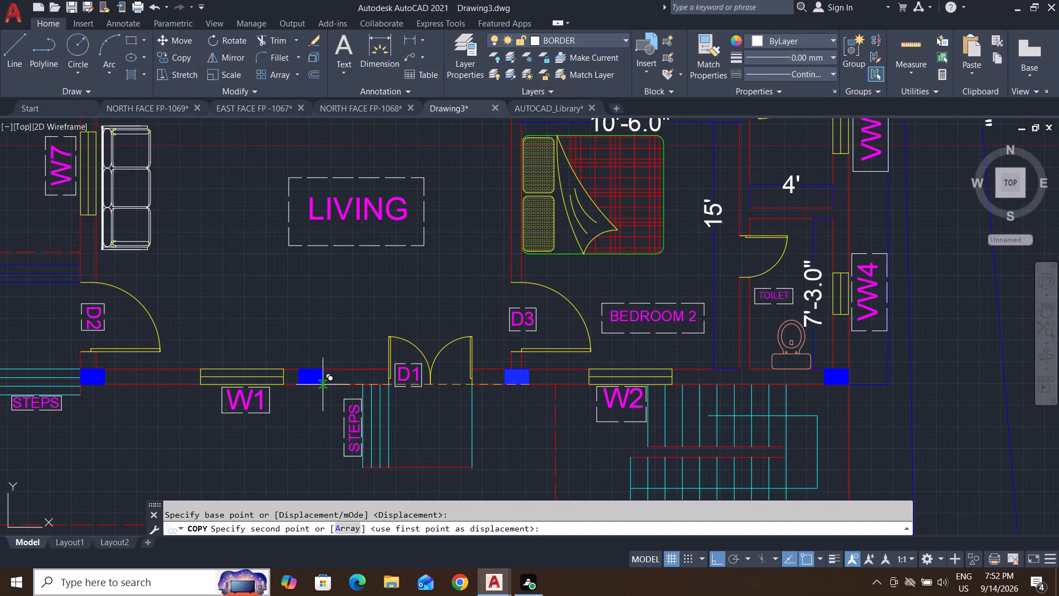
scroll(325, 384, "up", 1)
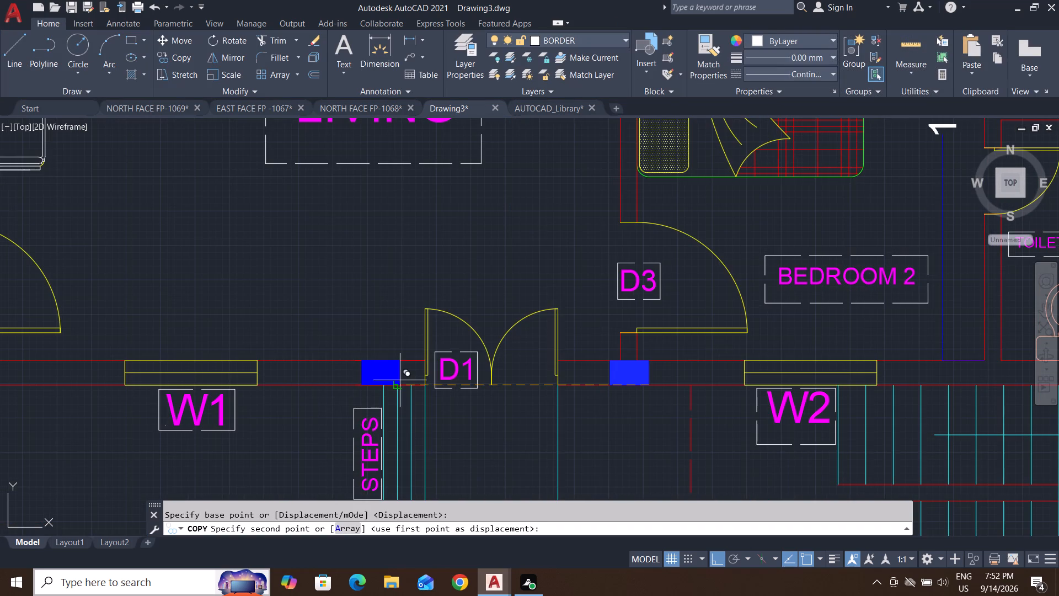
scroll(400, 380, "up", 2)
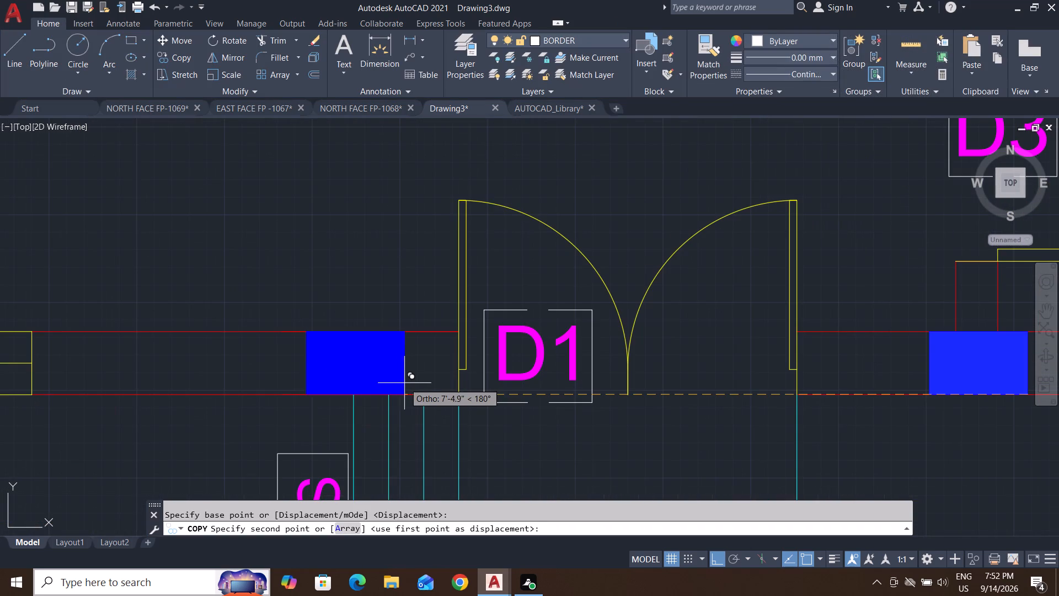
left_click(406, 386)
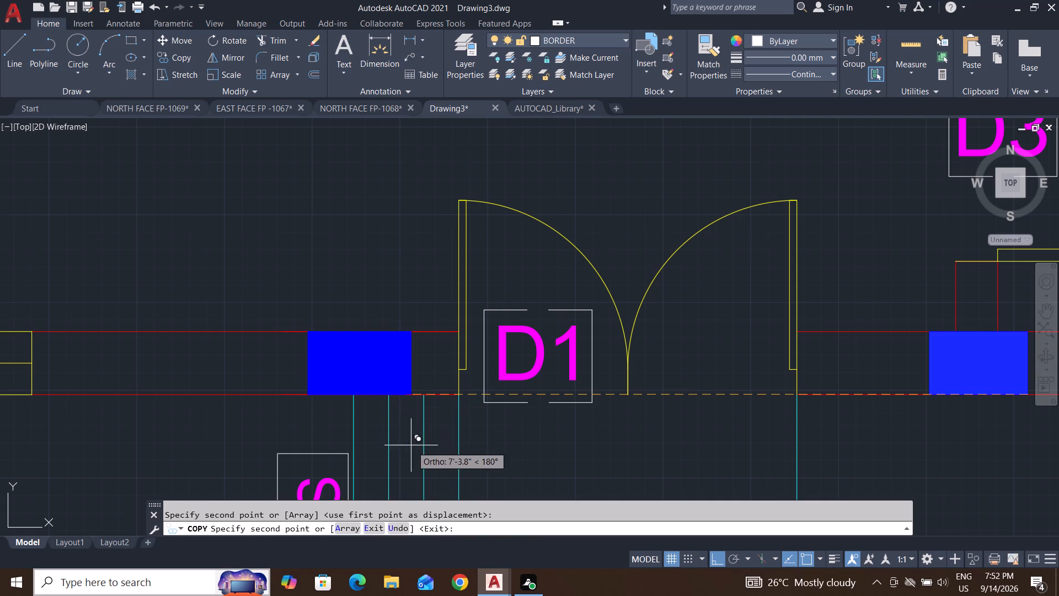
key("Escape")
key("Escape")
key("Escape")
scroll(560, 460, "down", 4)
key("Escape")
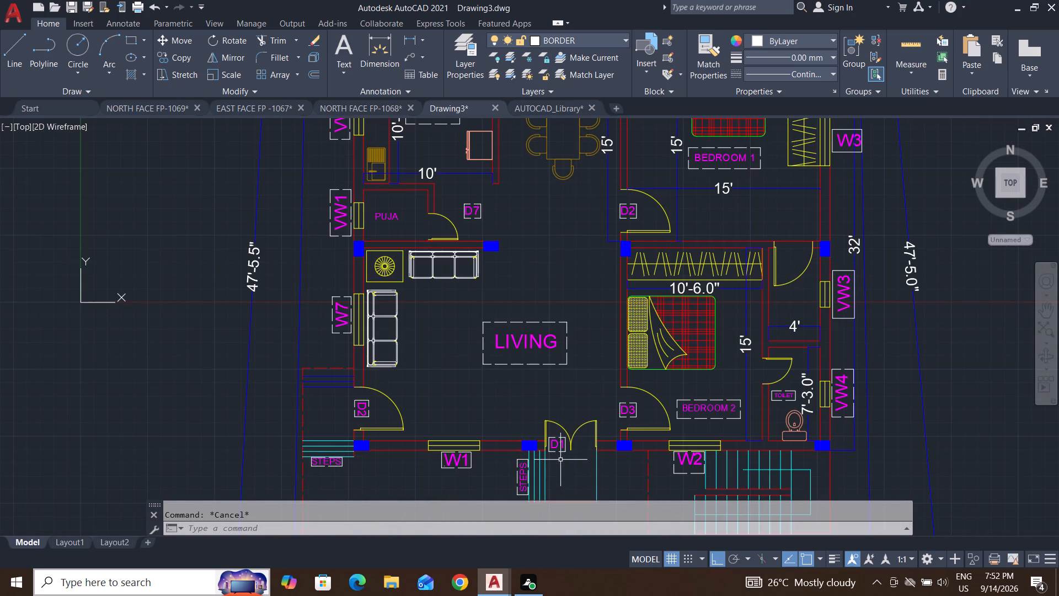
key("Escape")
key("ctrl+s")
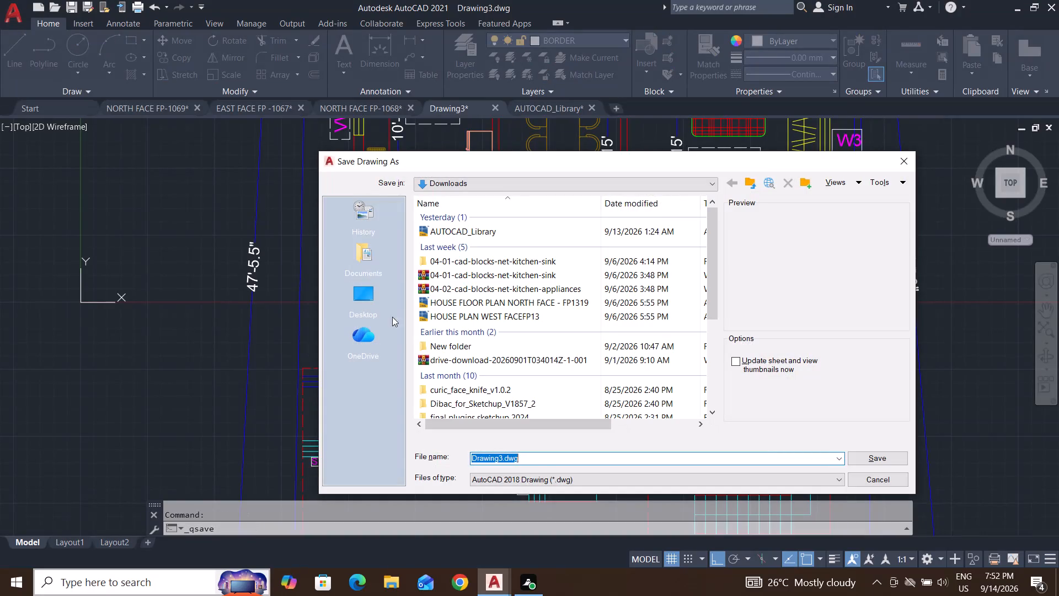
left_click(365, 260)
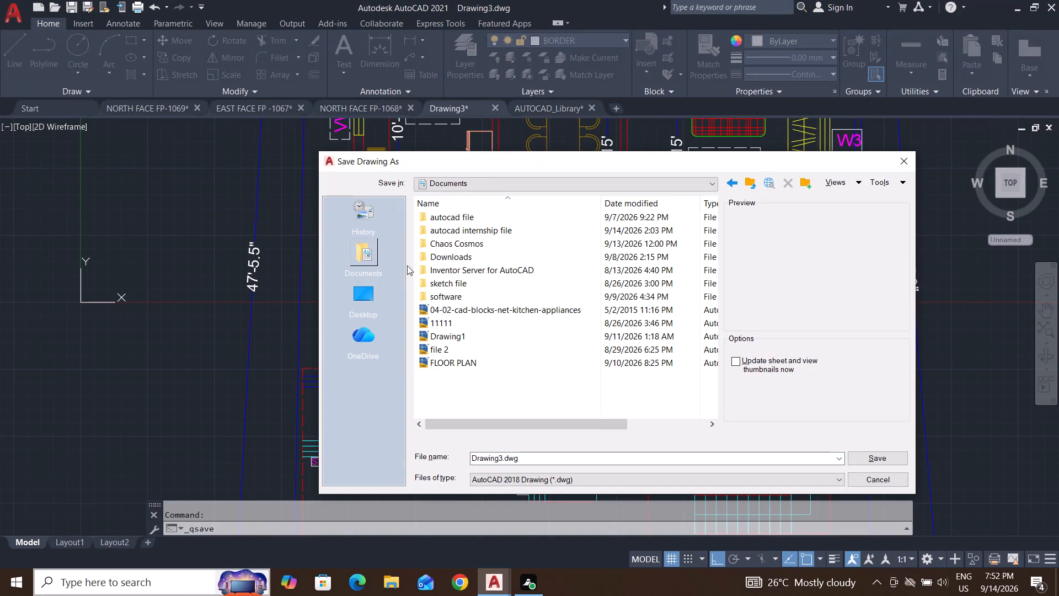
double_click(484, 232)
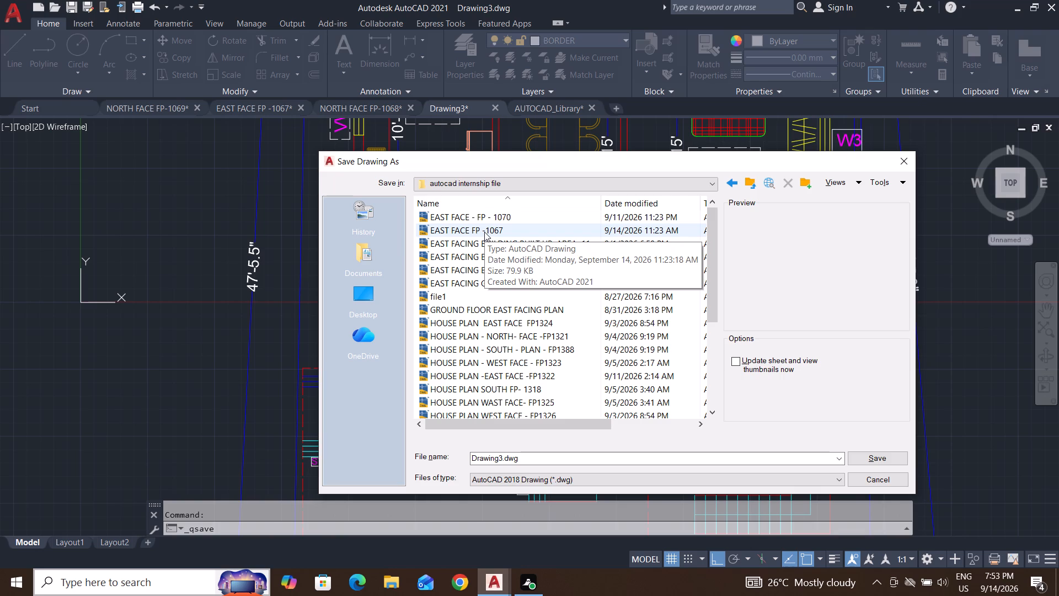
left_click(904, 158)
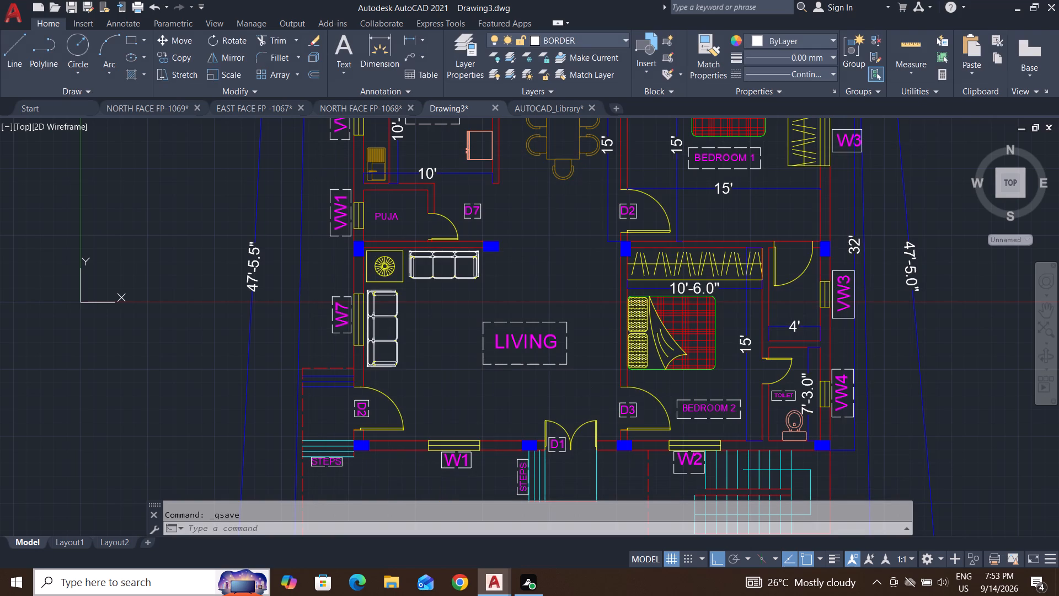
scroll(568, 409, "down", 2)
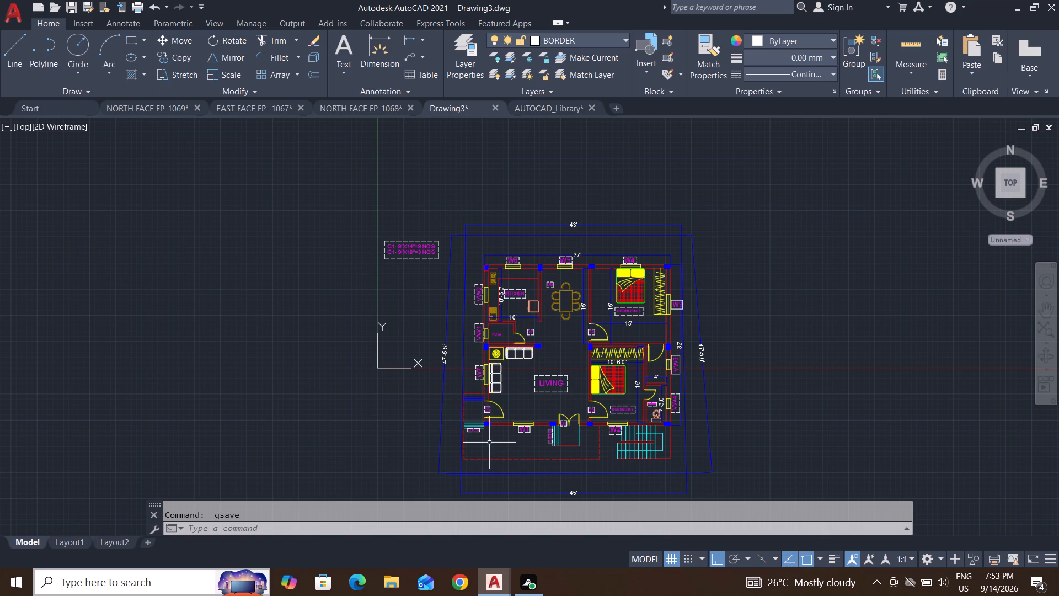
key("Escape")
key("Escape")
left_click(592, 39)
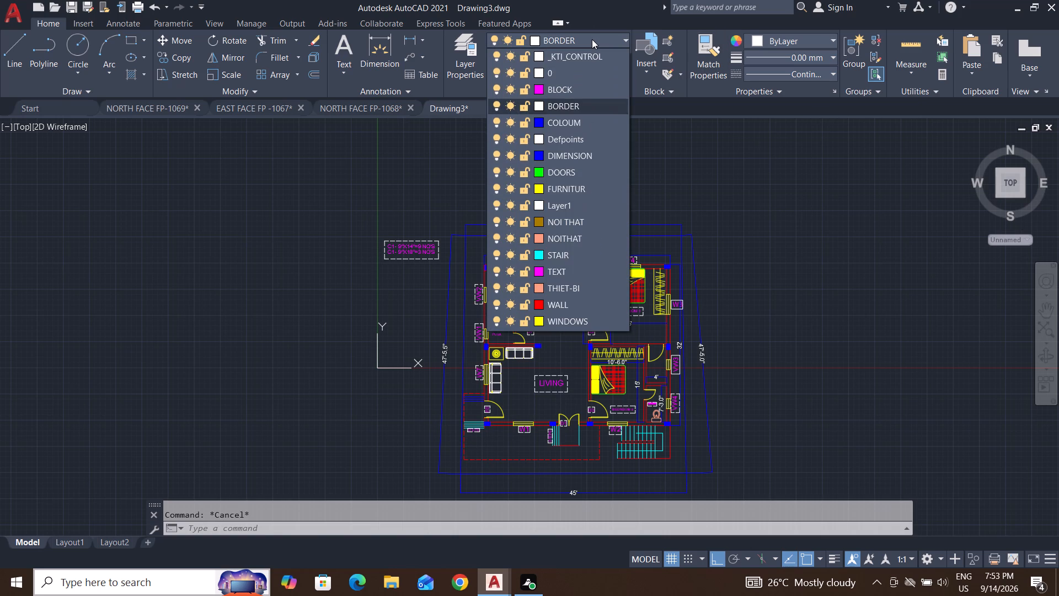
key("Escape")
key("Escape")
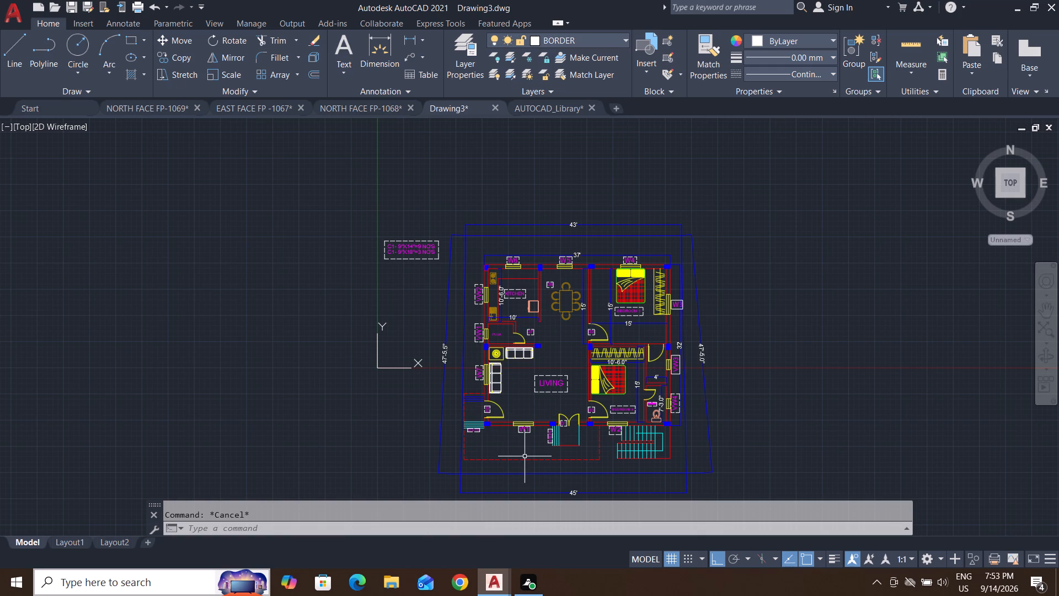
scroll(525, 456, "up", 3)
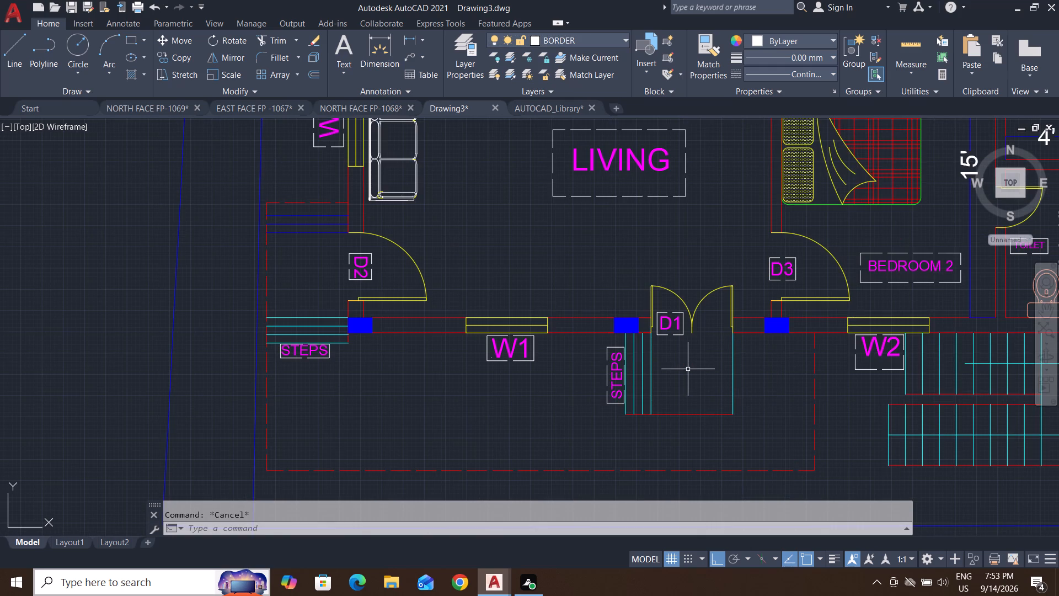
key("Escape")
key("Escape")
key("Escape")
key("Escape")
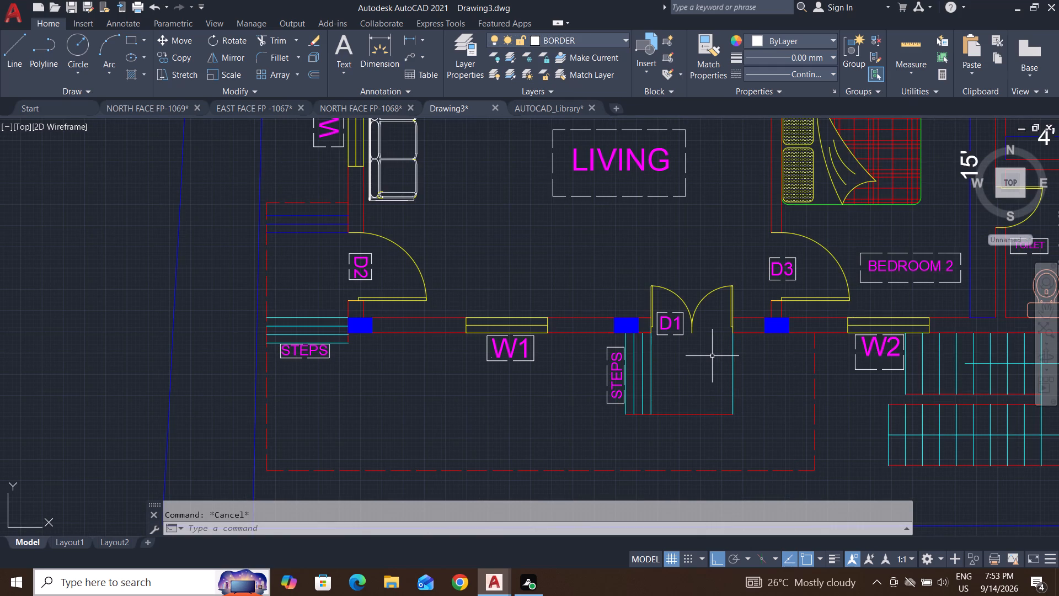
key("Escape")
Copy the framed D1 door label, with Ortho off, to just above the column between W1 and door D1.
scroll(694, 317, "up", 4)
left_click(619, 265)
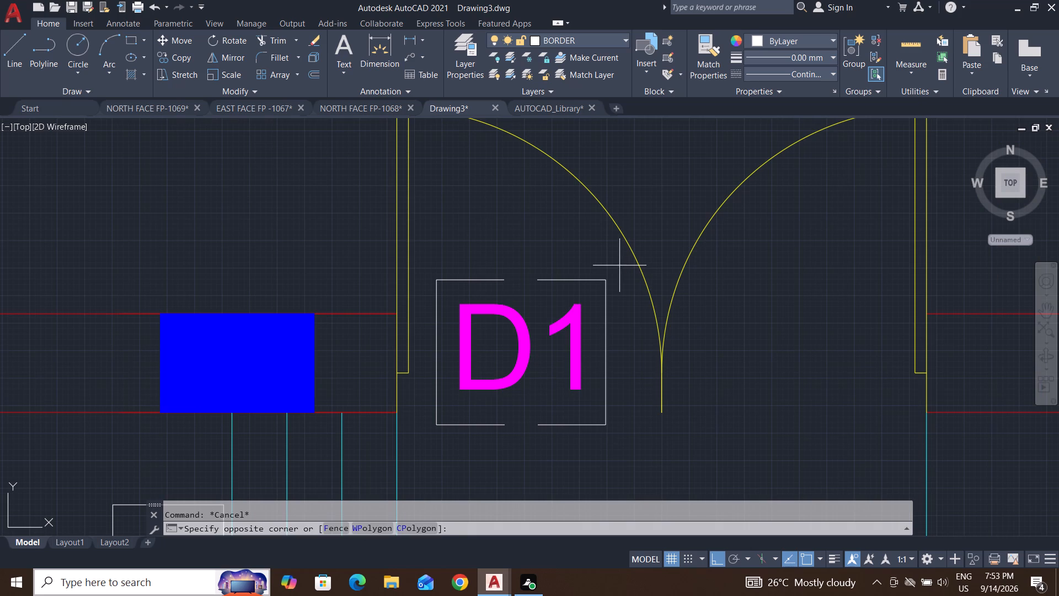
left_click(428, 464)
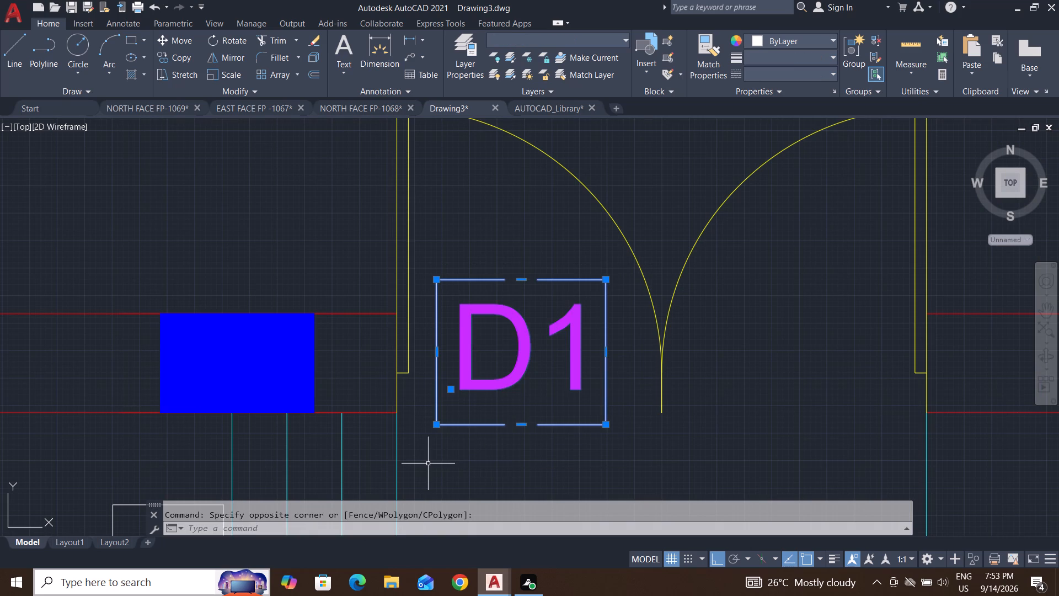
type("CO")
key("Return")
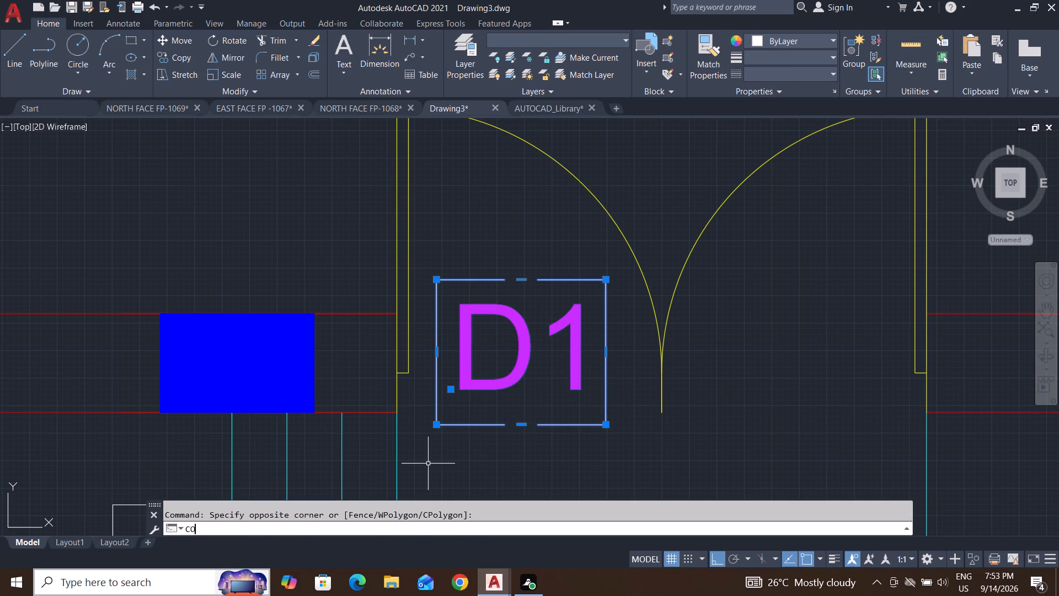
left_click(435, 424)
scroll(436, 423, "down", 5)
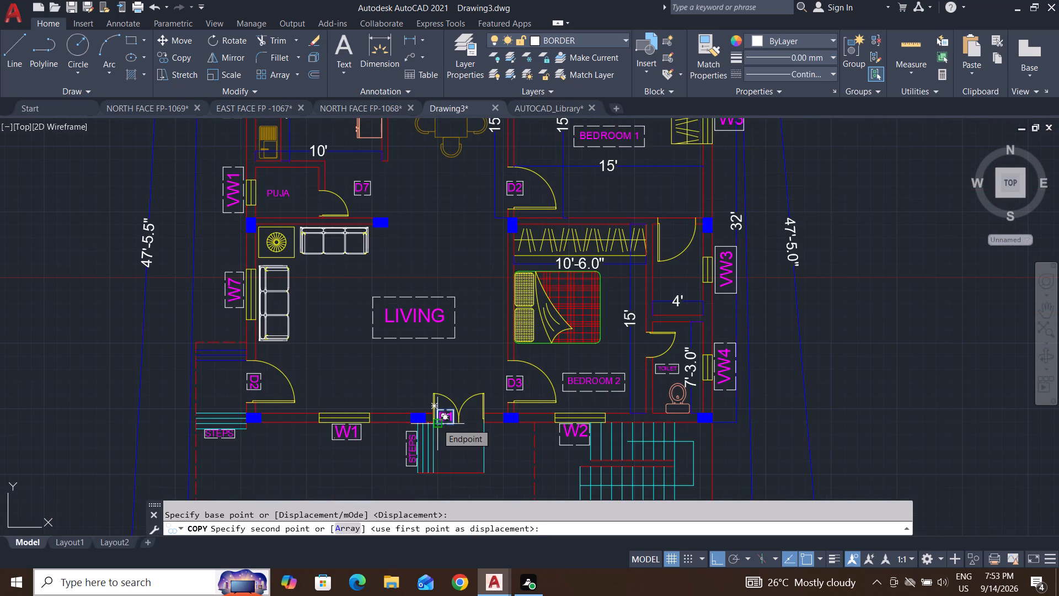
scroll(409, 418, "up", 4)
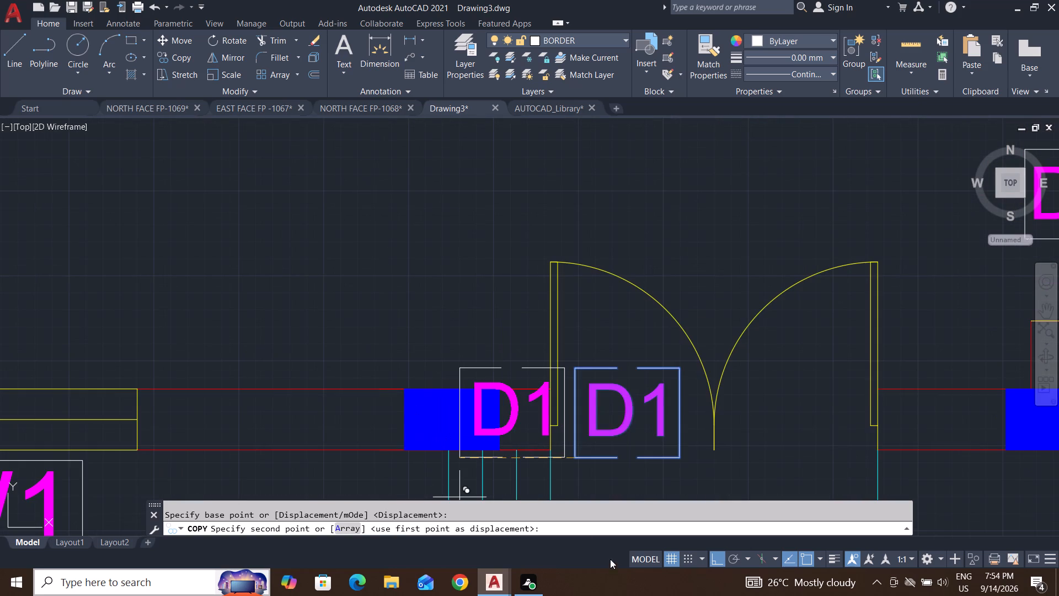
left_click(716, 559)
scroll(495, 386, "up", 2)
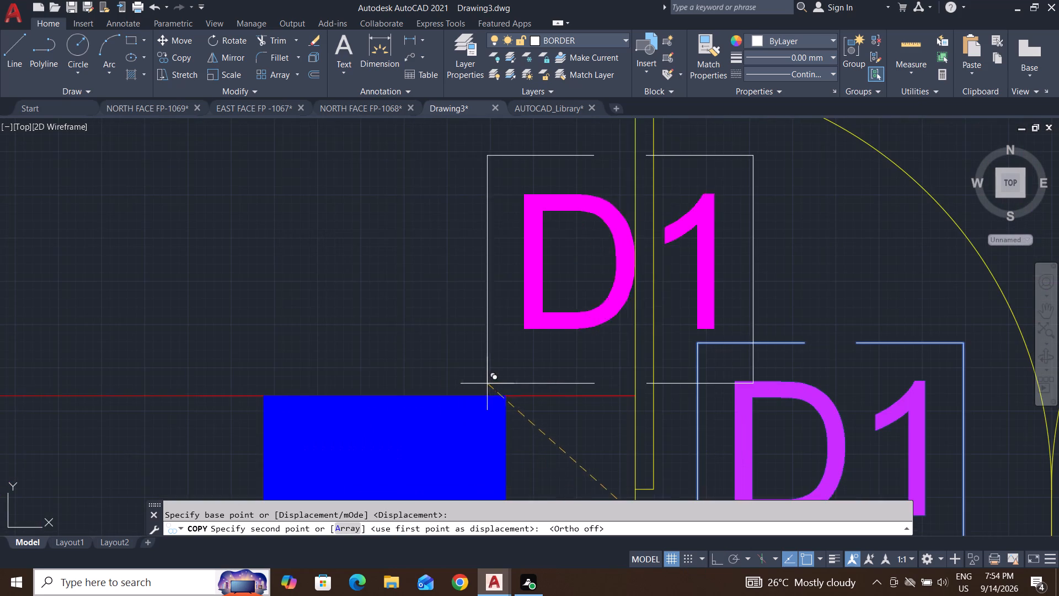
scroll(311, 382, "down", 1)
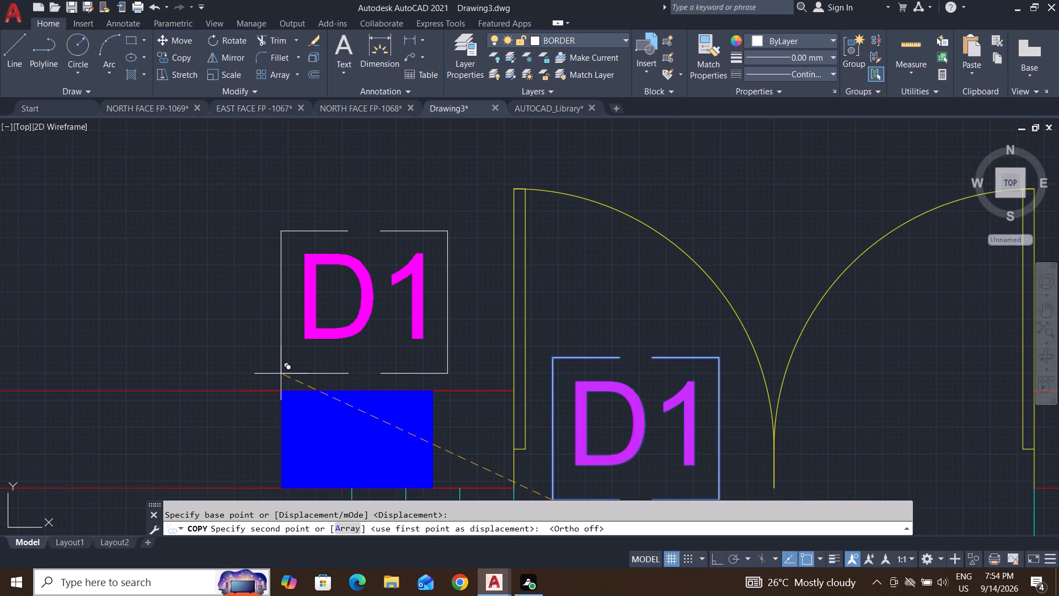
left_click(281, 374)
scroll(281, 374, "down", 3)
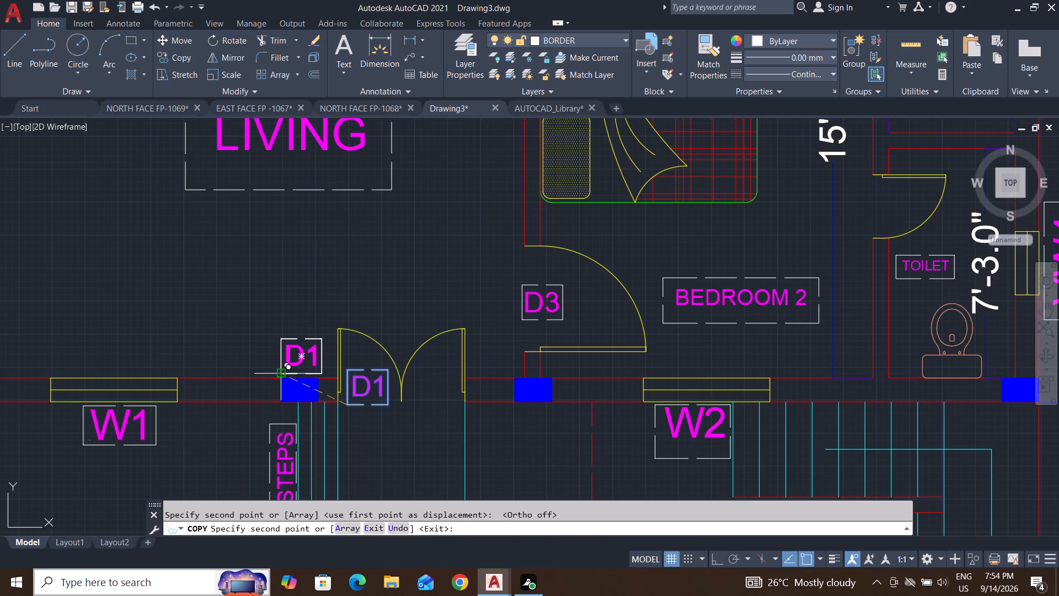
scroll(281, 374, "down", 4)
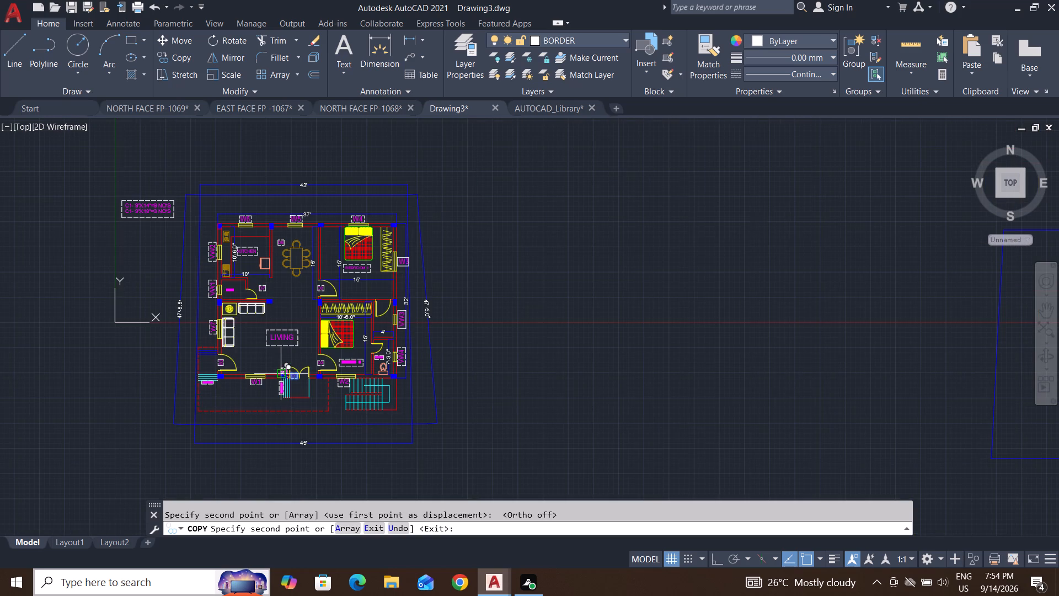
scroll(212, 387, "up", 6)
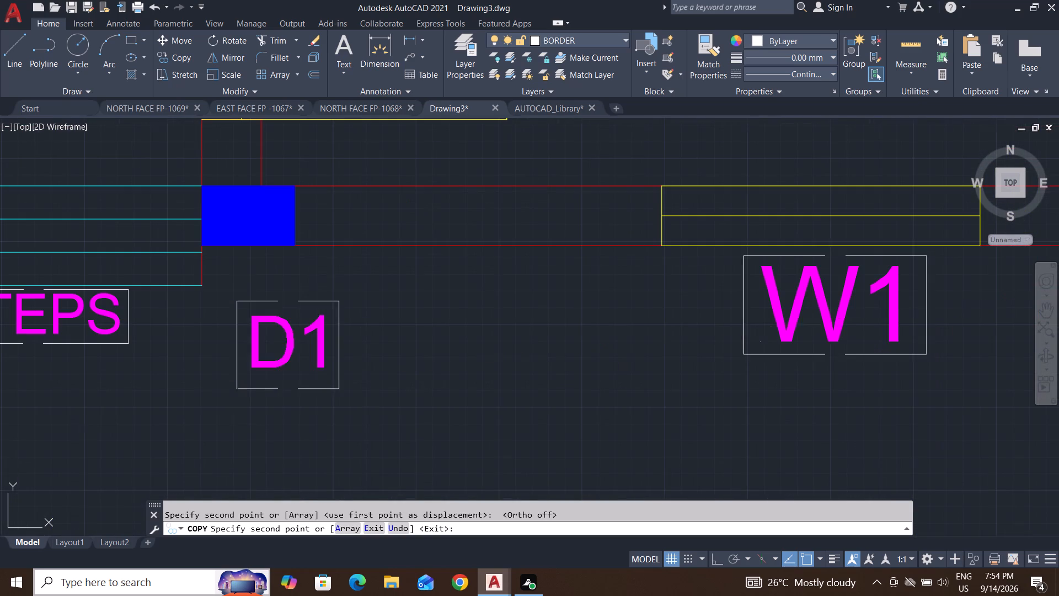
key("Escape")
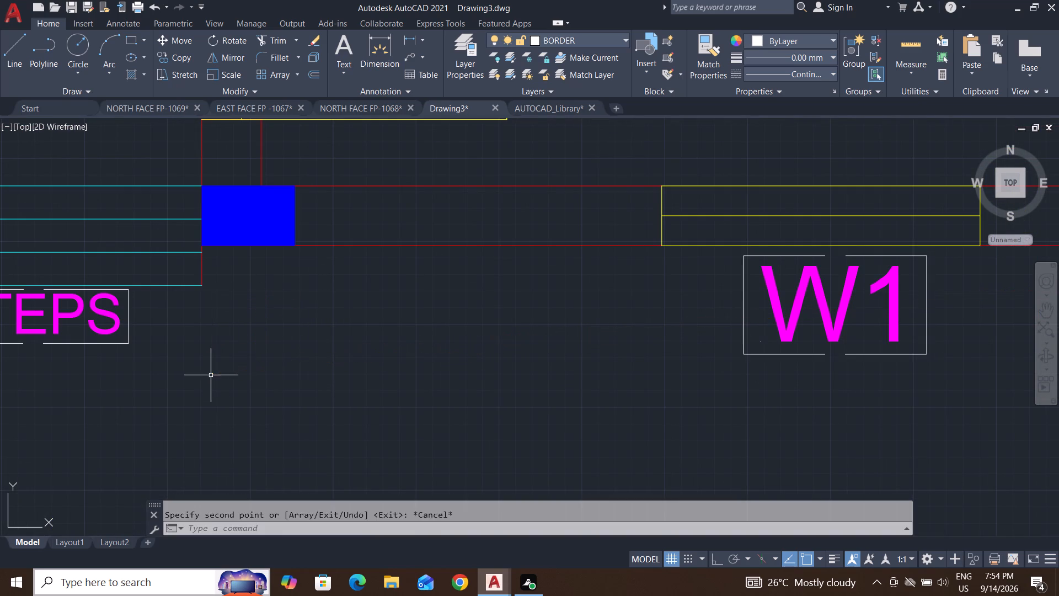
key("Escape")
Delete the dashed frame around the copied D1 label above the column.
scroll(284, 428, "down", 4)
scroll(431, 390, "up", 4)
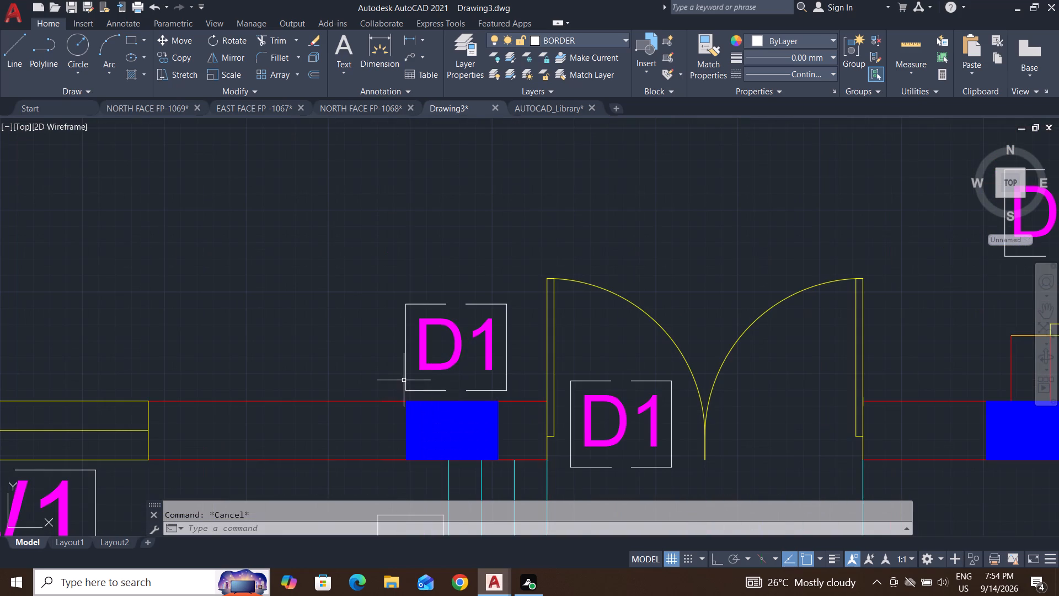
left_click(410, 381)
left_click(363, 387)
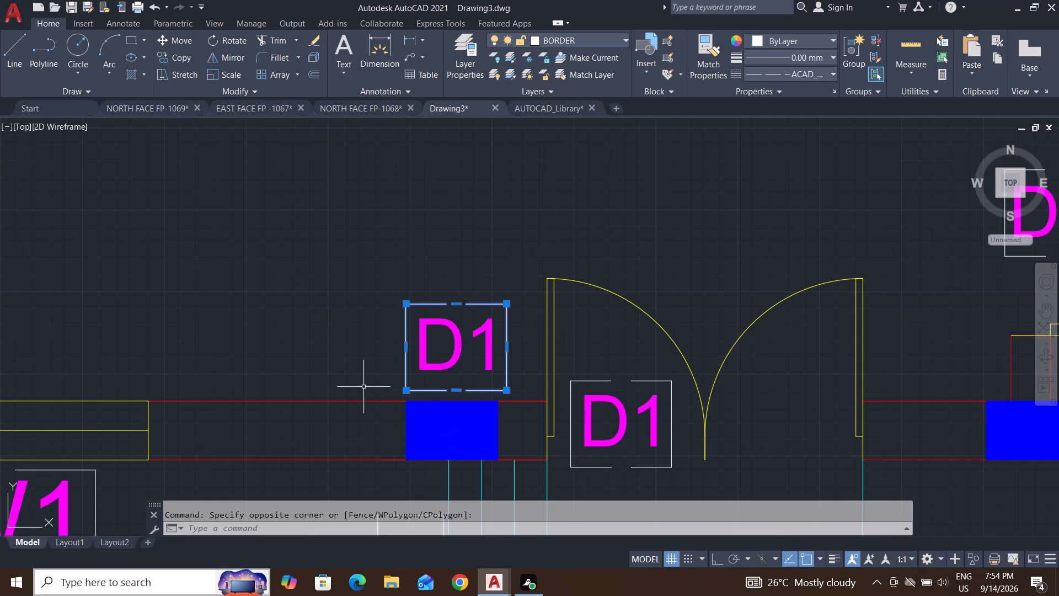
key("Delete")
key("Escape")
key("Escape")
key("Escape")
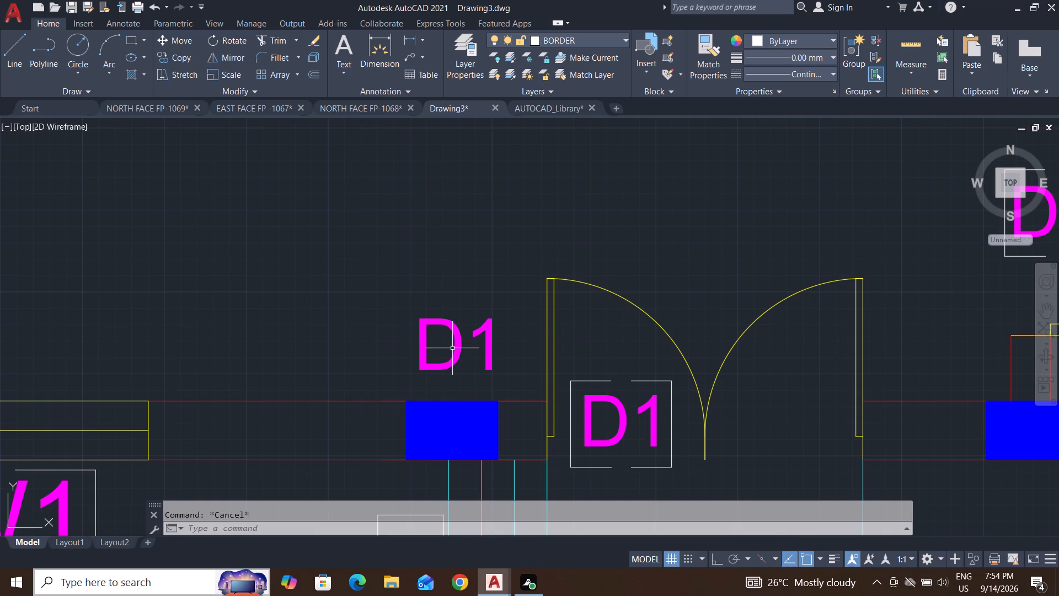
Change the text of the copied label above the column to C2.
double_click(459, 349)
left_click(468, 354)
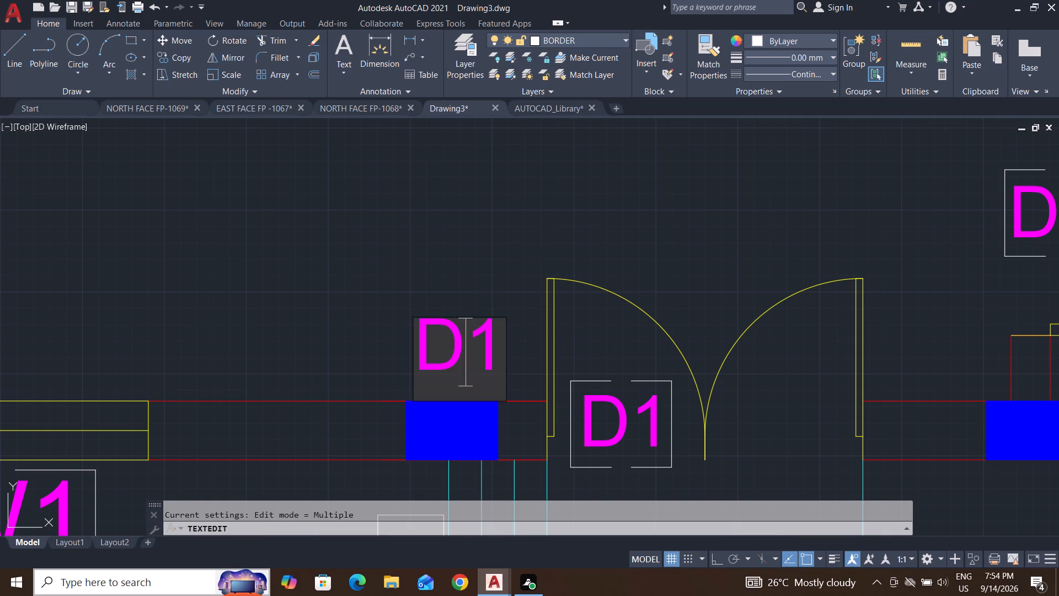
key("BackSpace")
key("c")
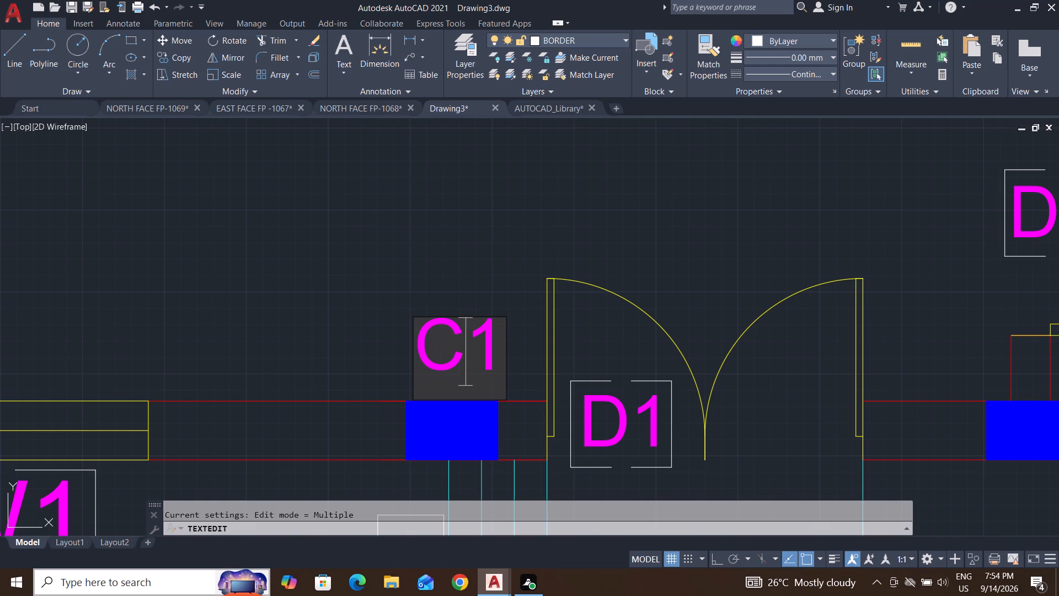
left_click(495, 365)
key("BackSpace")
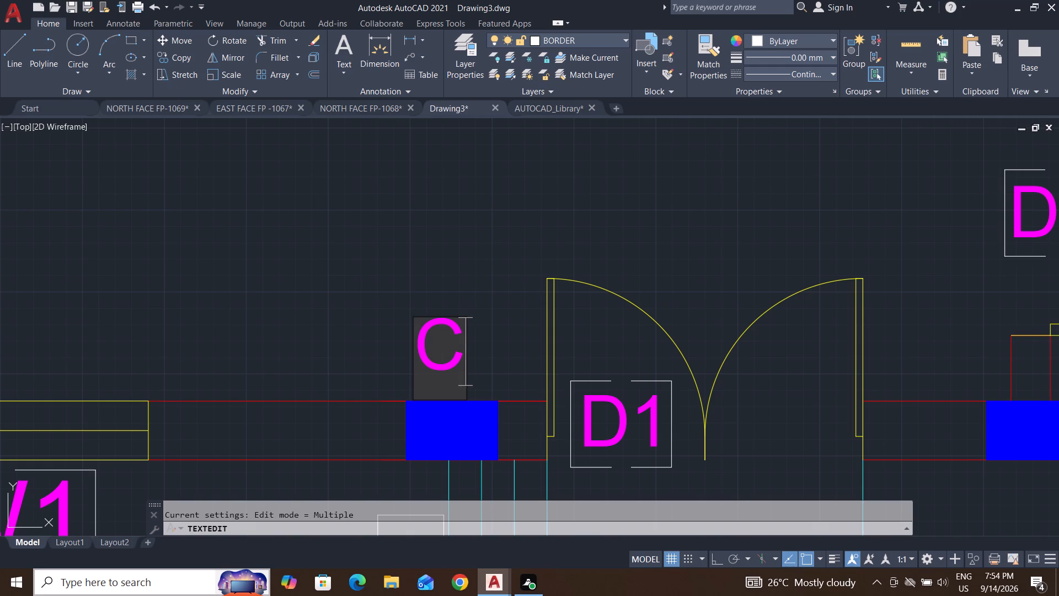
key("2")
key("Return")
key("Escape")
key("Escape")
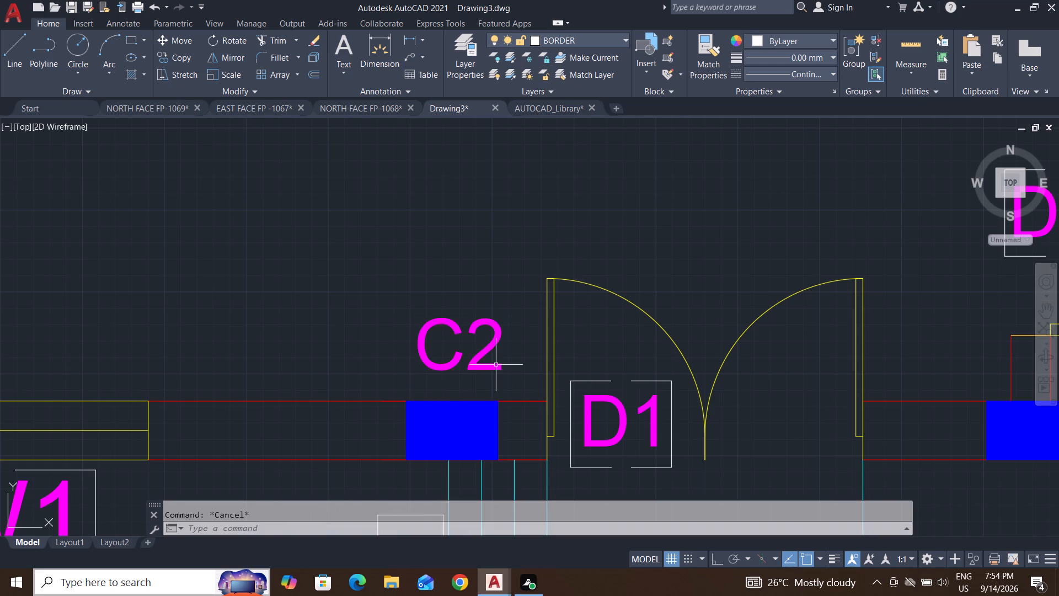
key("Escape")
key("Escape")
key("Escape")
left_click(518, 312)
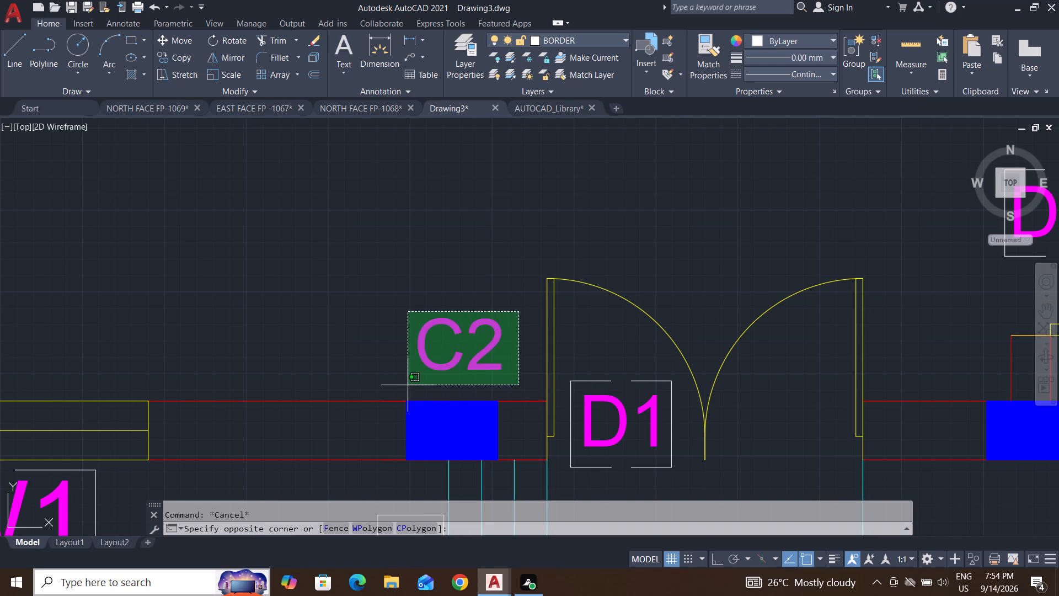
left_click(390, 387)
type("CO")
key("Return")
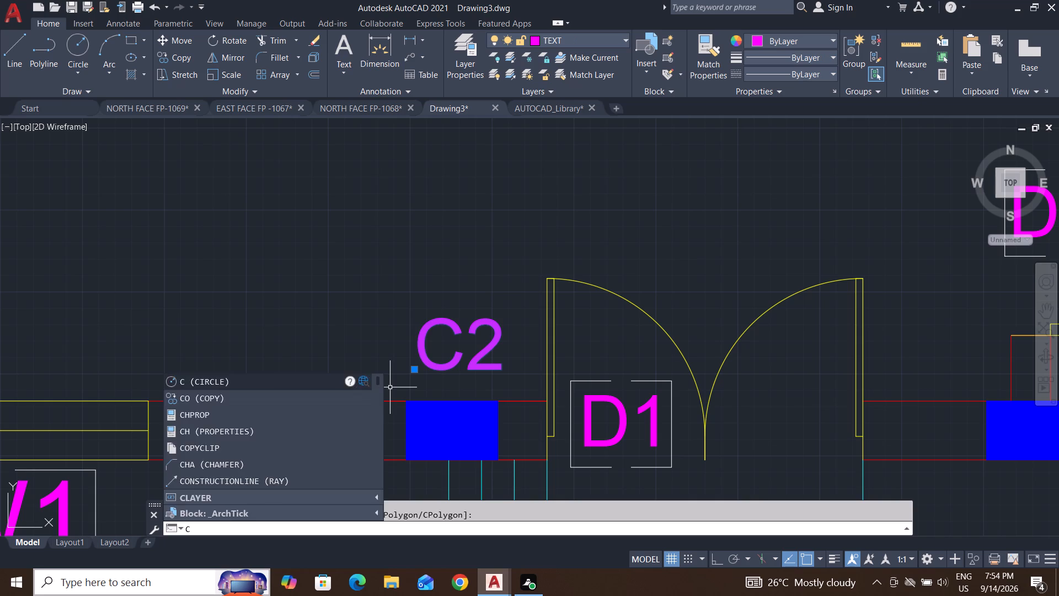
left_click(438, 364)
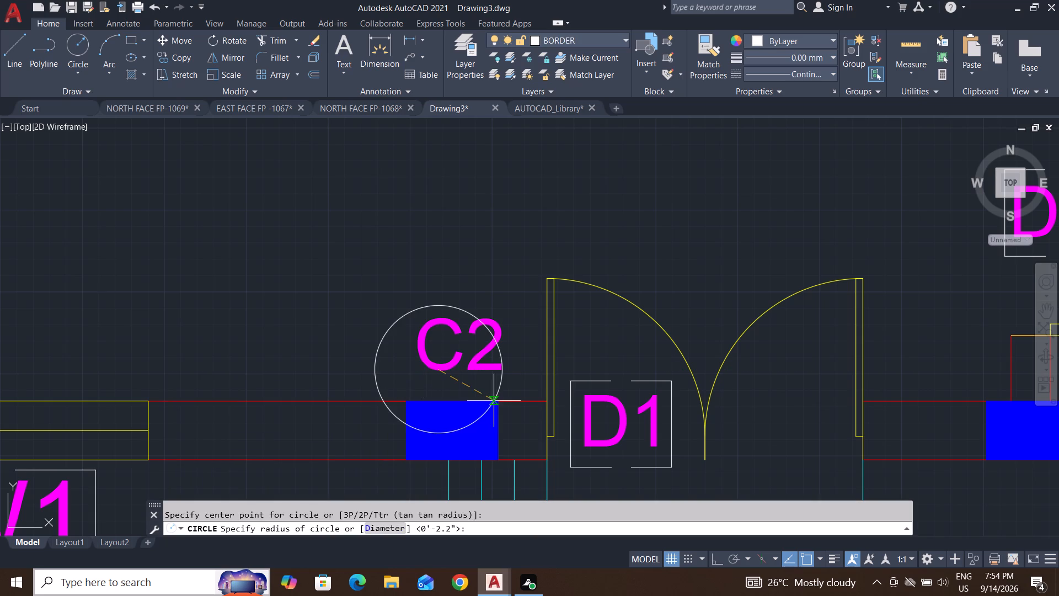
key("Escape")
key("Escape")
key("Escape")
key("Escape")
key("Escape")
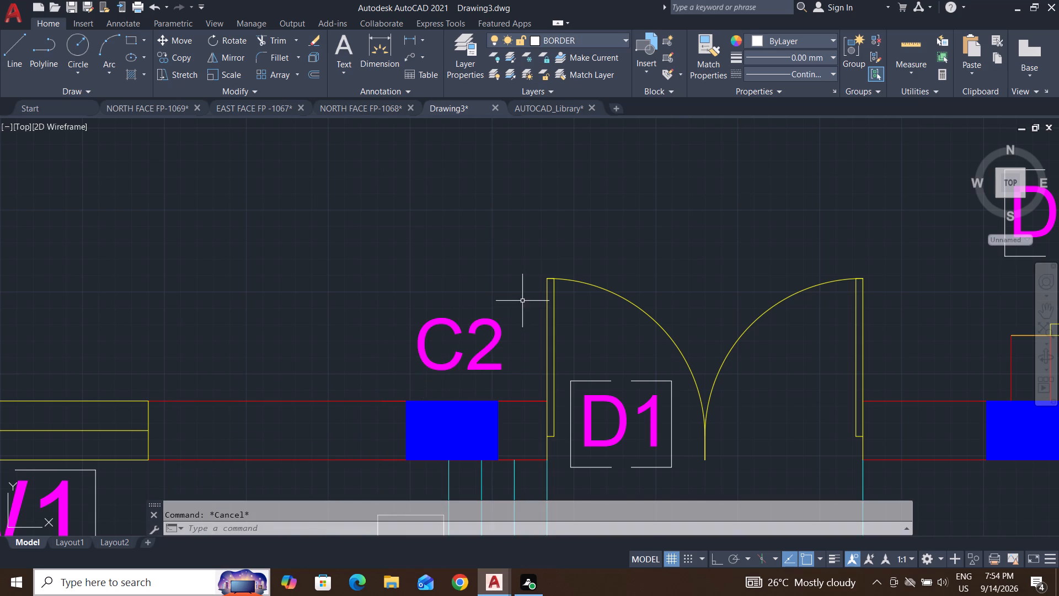
Copy the C2 label to just below the corner column beneath door D2, beside the STEPS label.
left_click(522, 301)
left_click(403, 385)
type("CO")
key("Return")
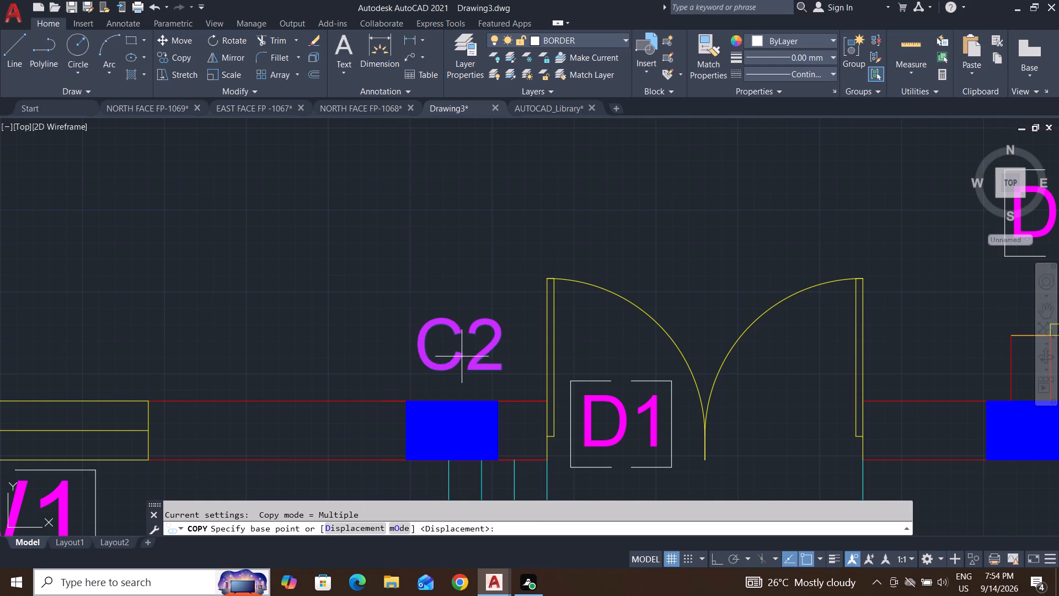
left_click(463, 356)
scroll(581, 422, "down", 3)
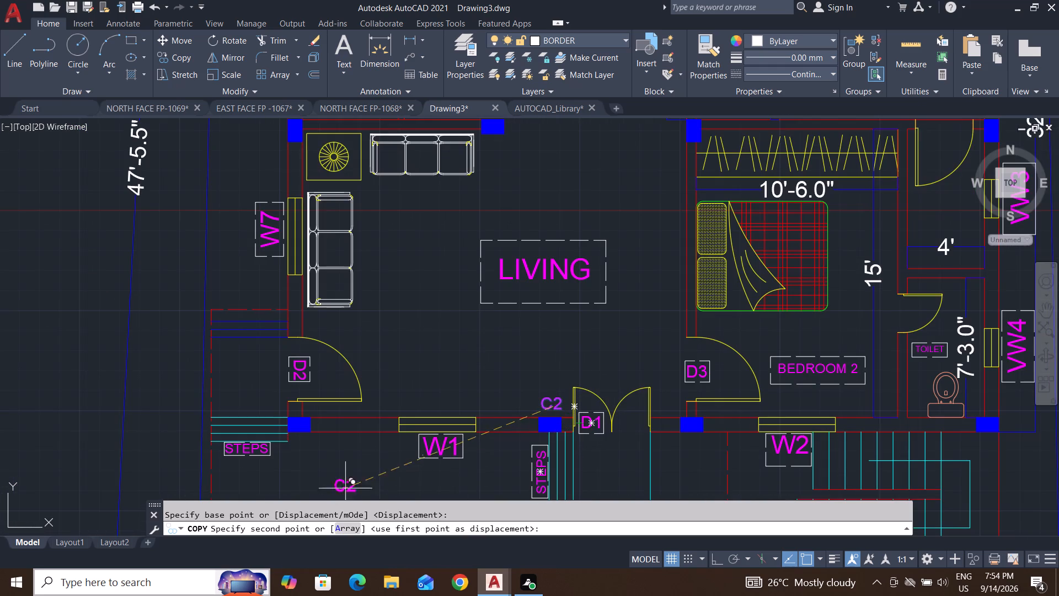
middle_click_drag(340, 477, 429, 435)
scroll(400, 410, "up", 2)
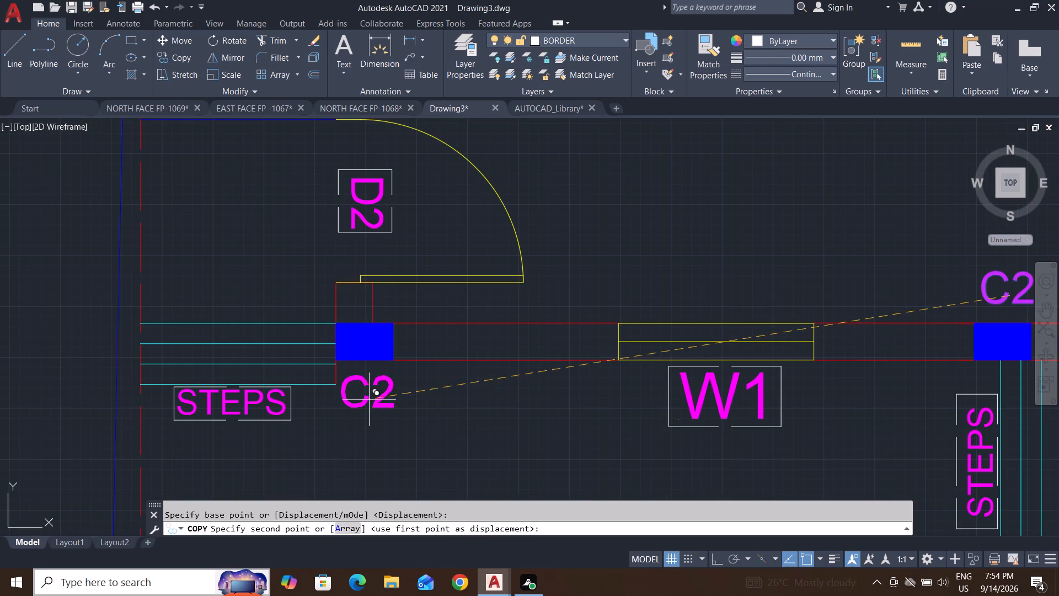
left_click(371, 395)
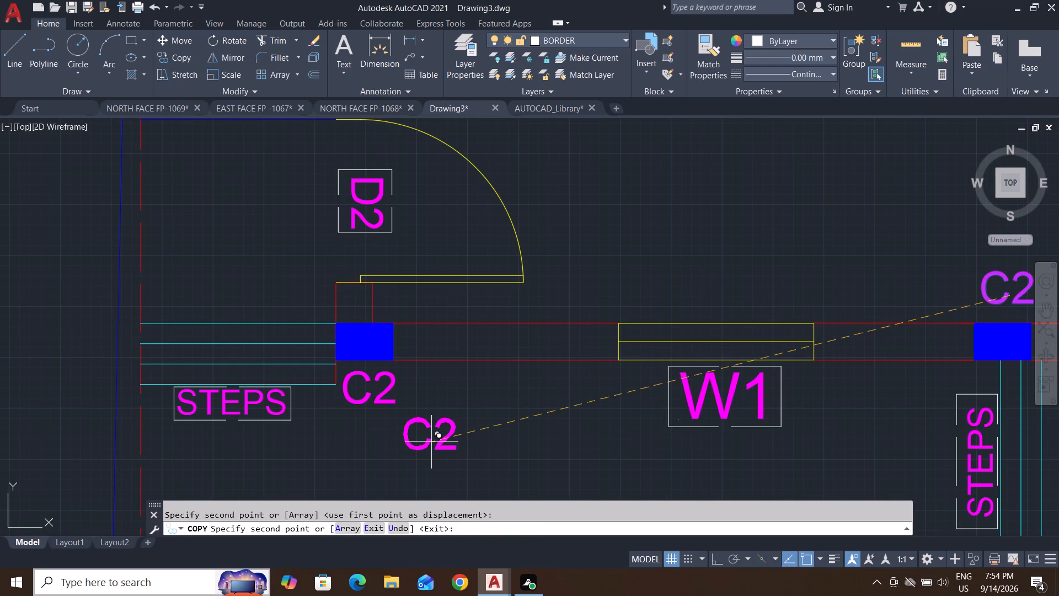
Place further C2 label copies at the outer side of the column below VW1 and beside the column below D7.
scroll(431, 442, "down", 3)
middle_click_drag(396, 396, 421, 475)
scroll(409, 346, "up", 2)
middle_click_drag(418, 332, 414, 402)
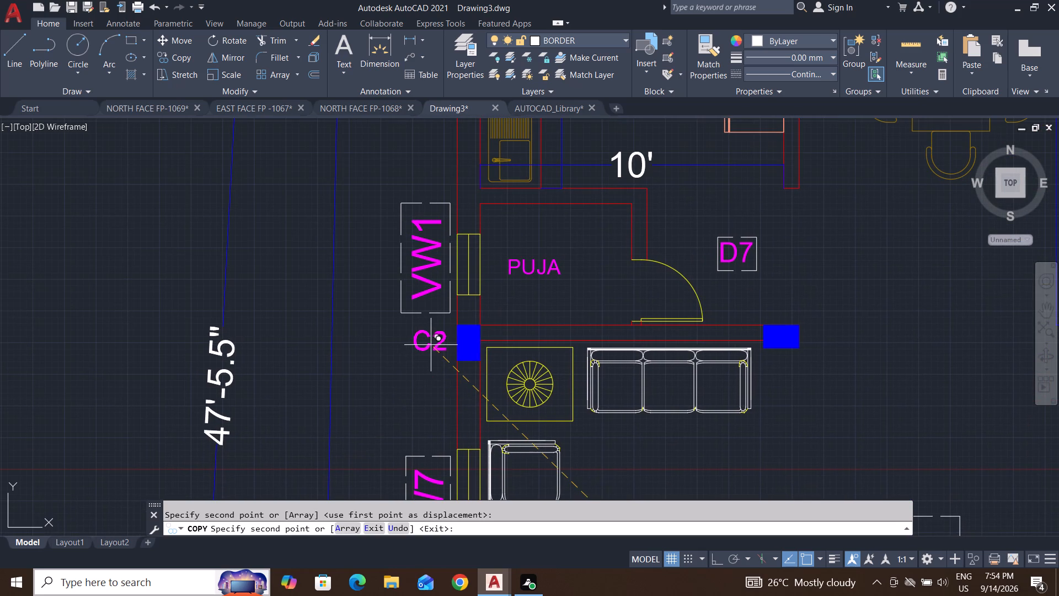
scroll(434, 345, "up", 2)
left_click(442, 348)
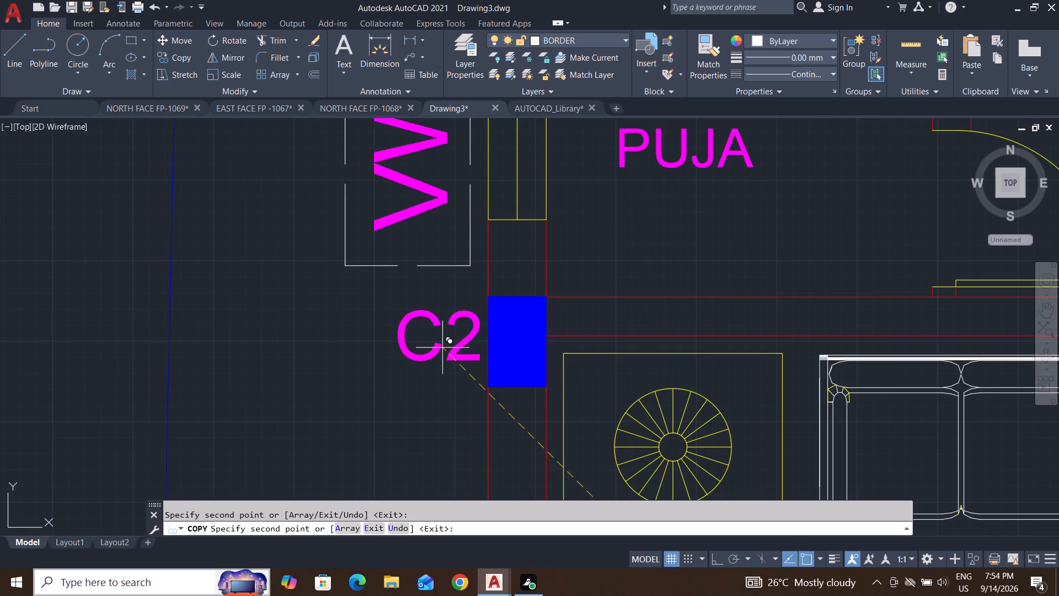
scroll(402, 401, "down", 2)
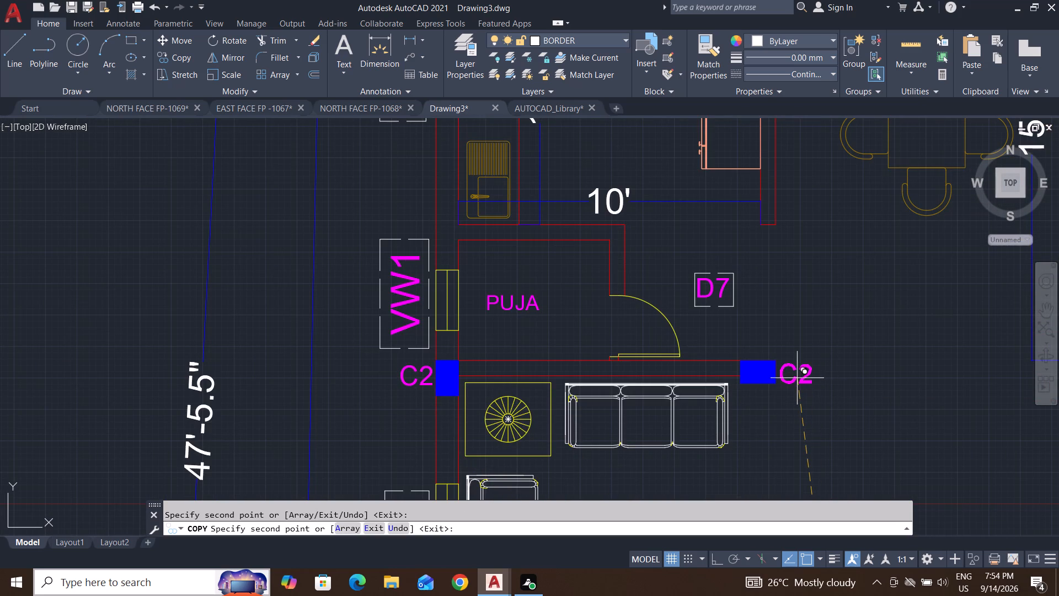
left_click(804, 376)
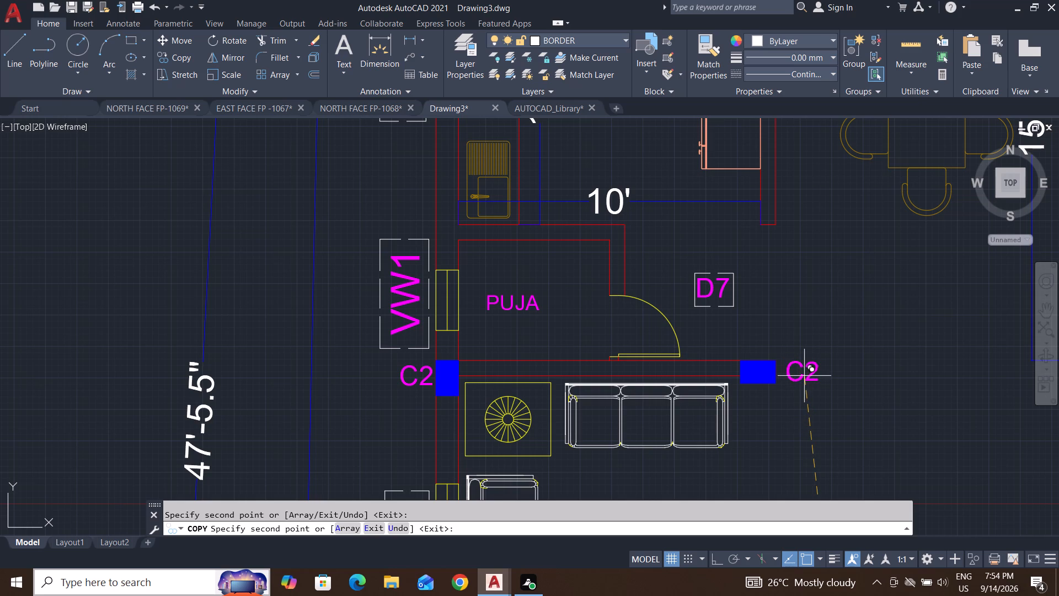
Place C2 label copies on the outer side of the corner column above VW2 and above the column between W6 and W5.
scroll(739, 421, "down", 2)
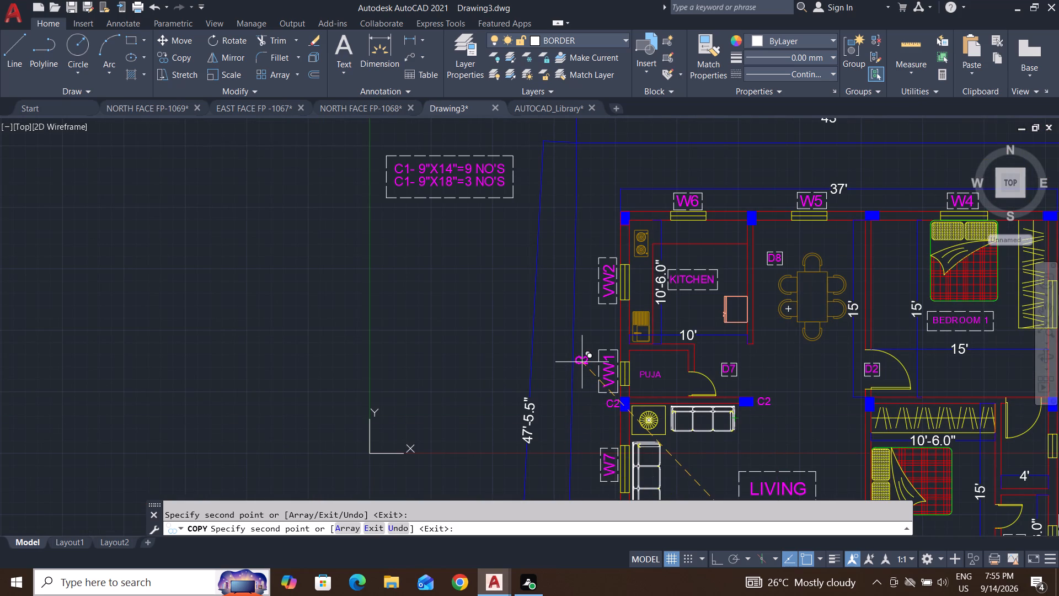
scroll(613, 223, "up", 4)
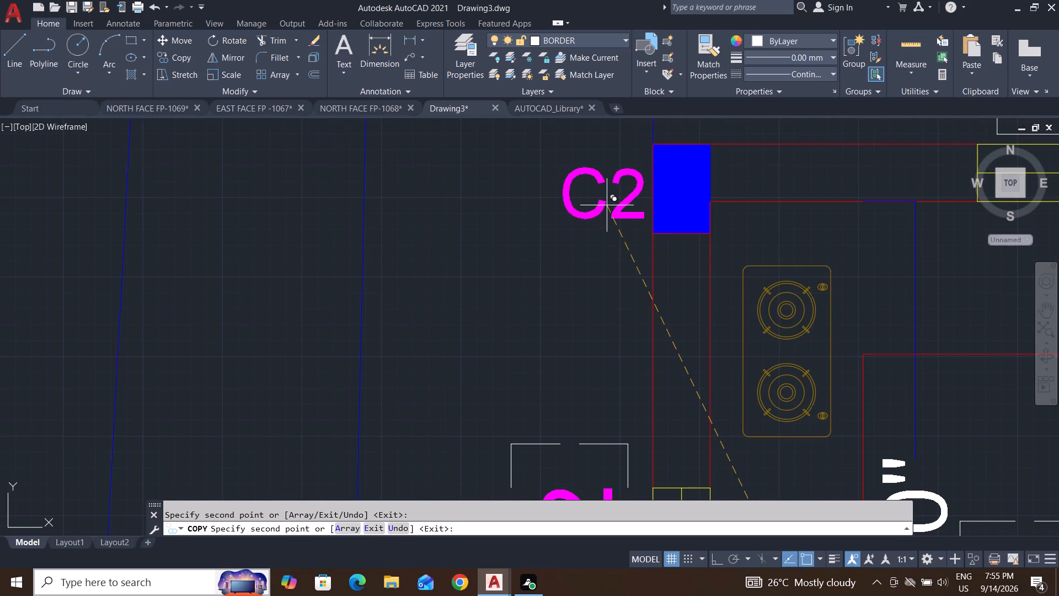
left_click(603, 201)
scroll(603, 201, "down", 3)
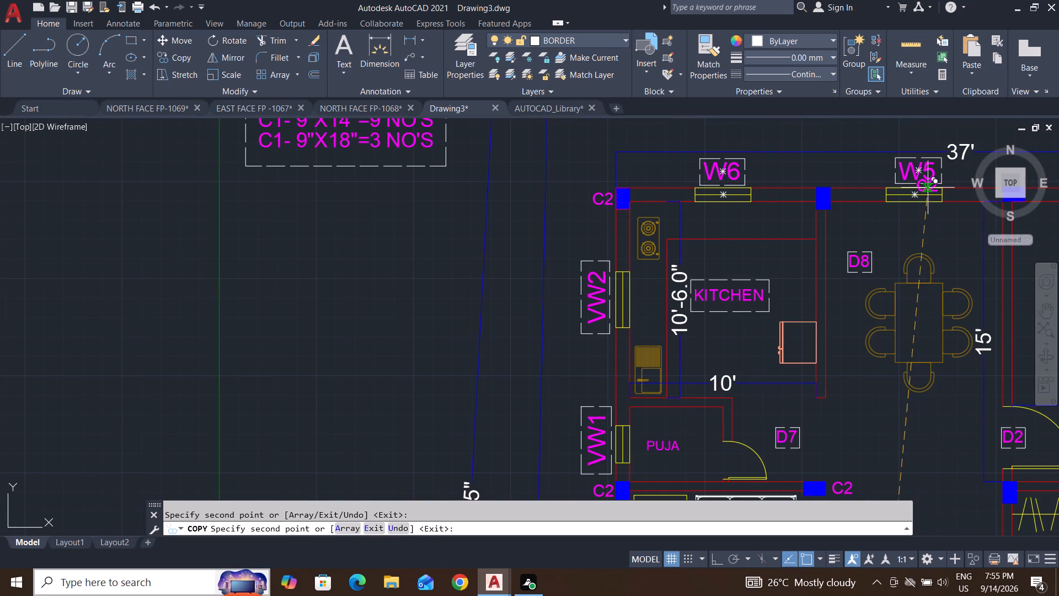
middle_click_drag(909, 186, 632, 265)
scroll(568, 259, "up", 3)
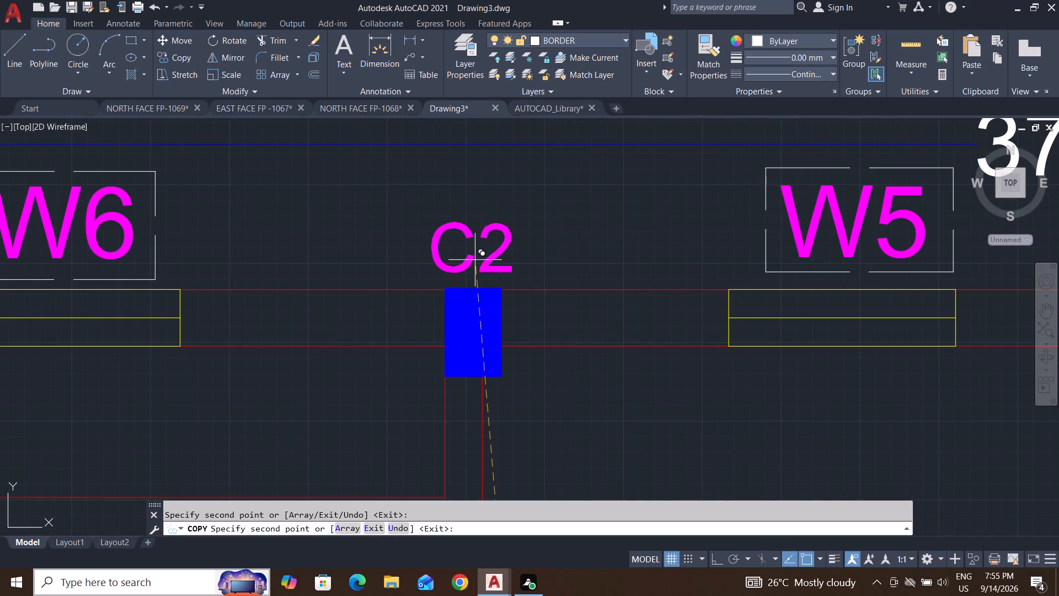
left_click(474, 260)
Place C2 label copies above the column between W5 and W4 and above the corner column beyond W4.
scroll(666, 304, "down", 3)
scroll(863, 315, "up", 2)
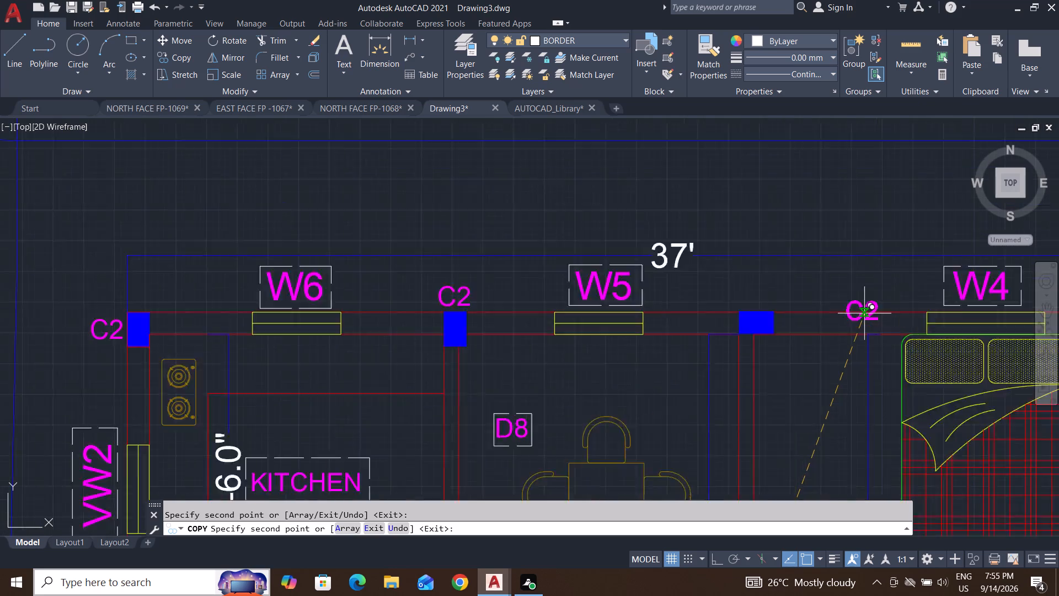
scroll(864, 313, "up", 1)
left_click(585, 286)
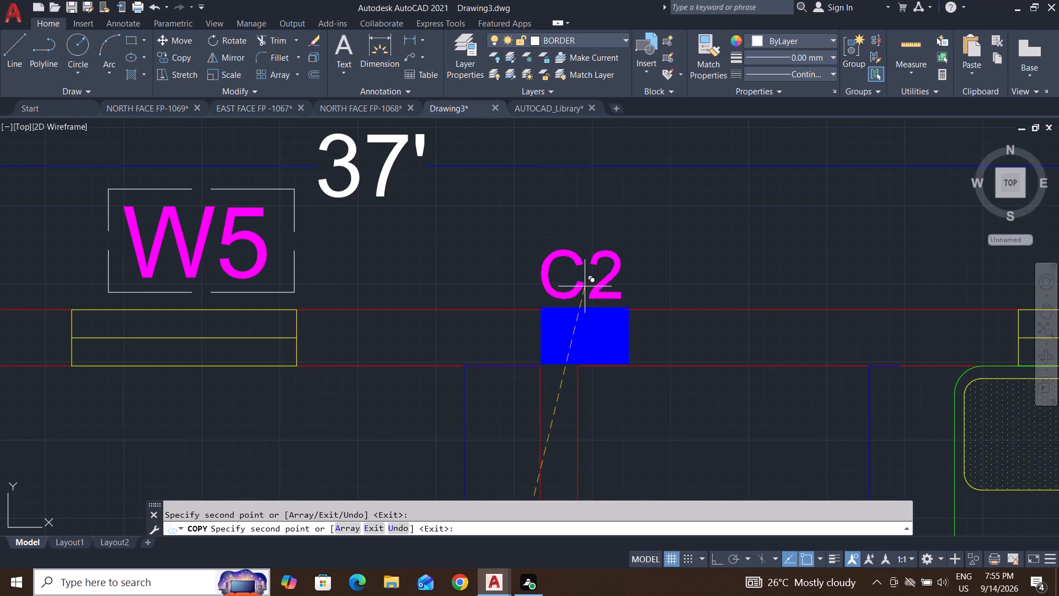
scroll(519, 354, "down", 4)
scroll(707, 345, "up", 4)
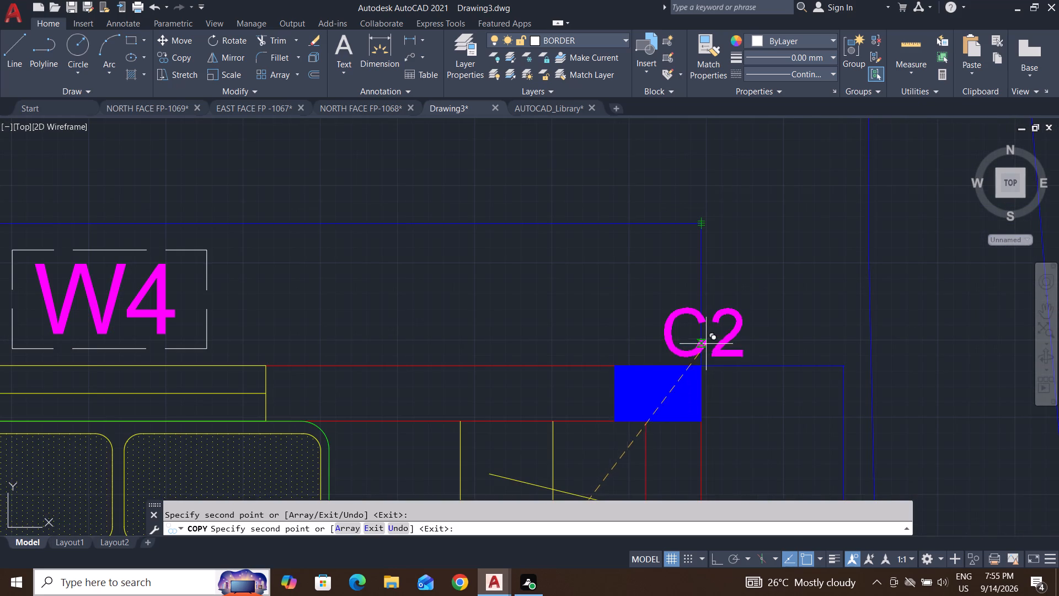
left_click(656, 338)
scroll(656, 338, "down", 2)
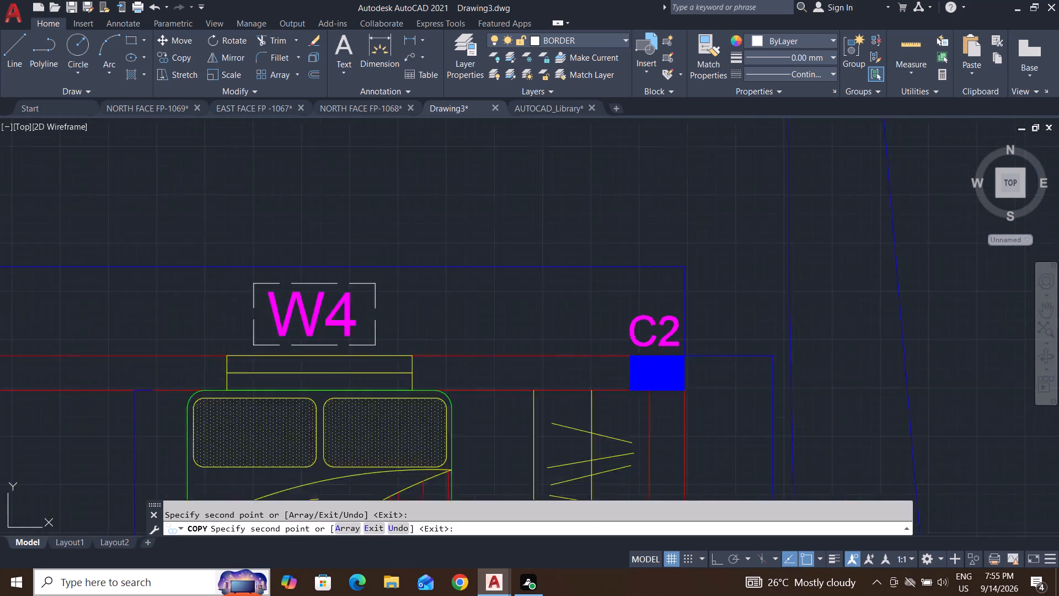
Place a C2 label copy on the outer side of the outer-wall column between W3 and VW3.
scroll(656, 338, "down", 3)
middle_click_drag(640, 407, 479, 272)
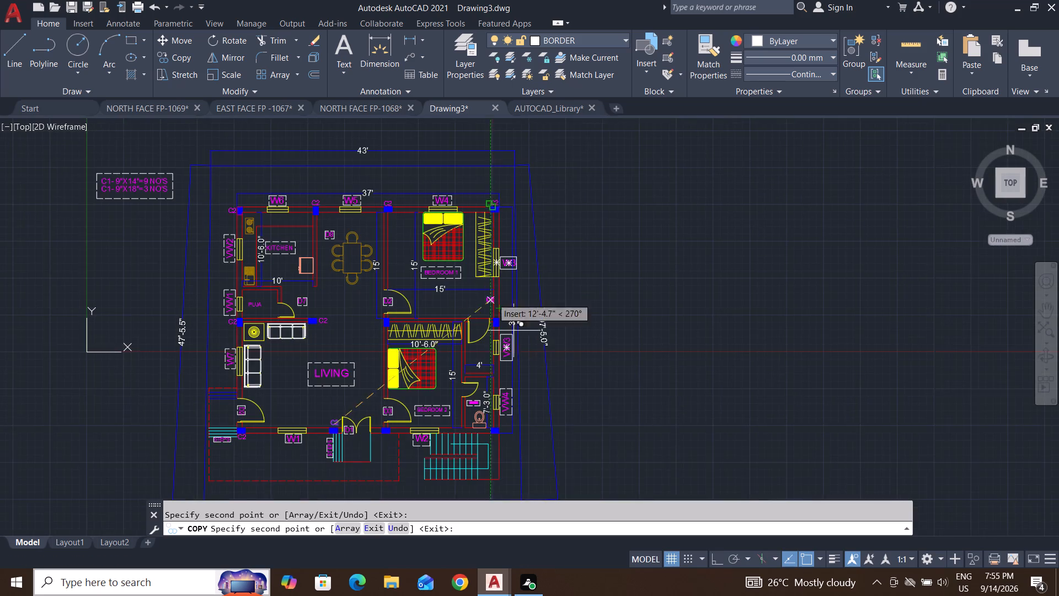
scroll(514, 331, "up", 4)
scroll(443, 301, "up", 3)
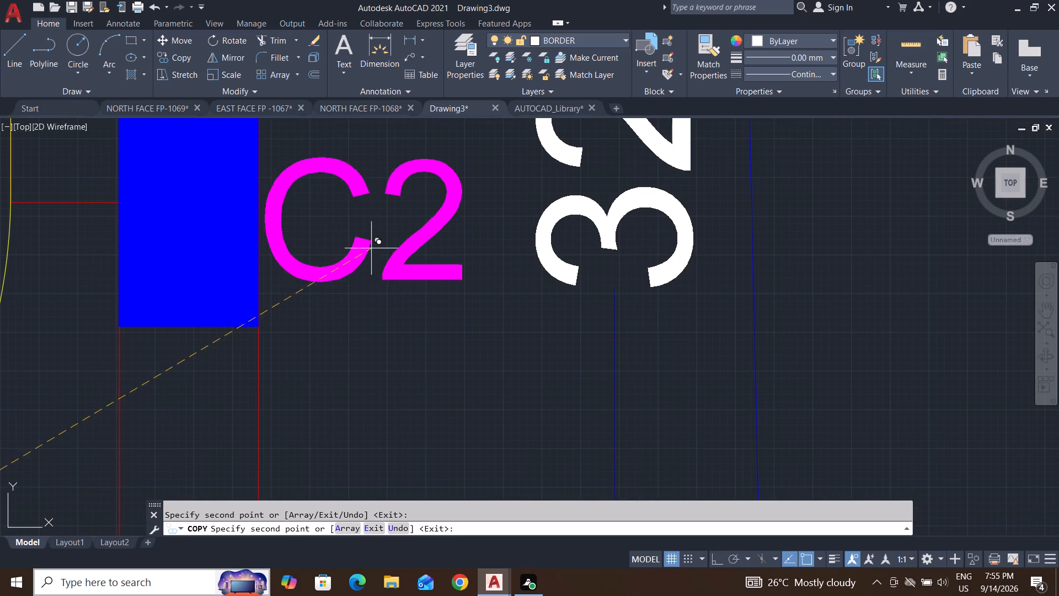
left_click(383, 237)
scroll(435, 363, "down", 6)
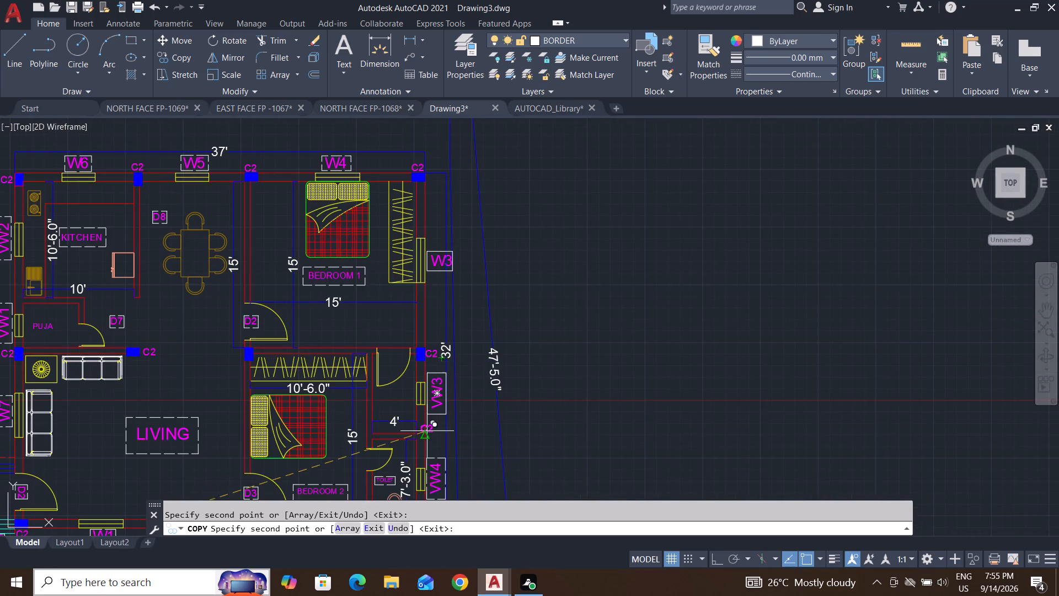
Place C2 label copies below the corner column by the toilet and below the column at door D3, then finish copying.
middle_click_drag(427, 431, 457, 291)
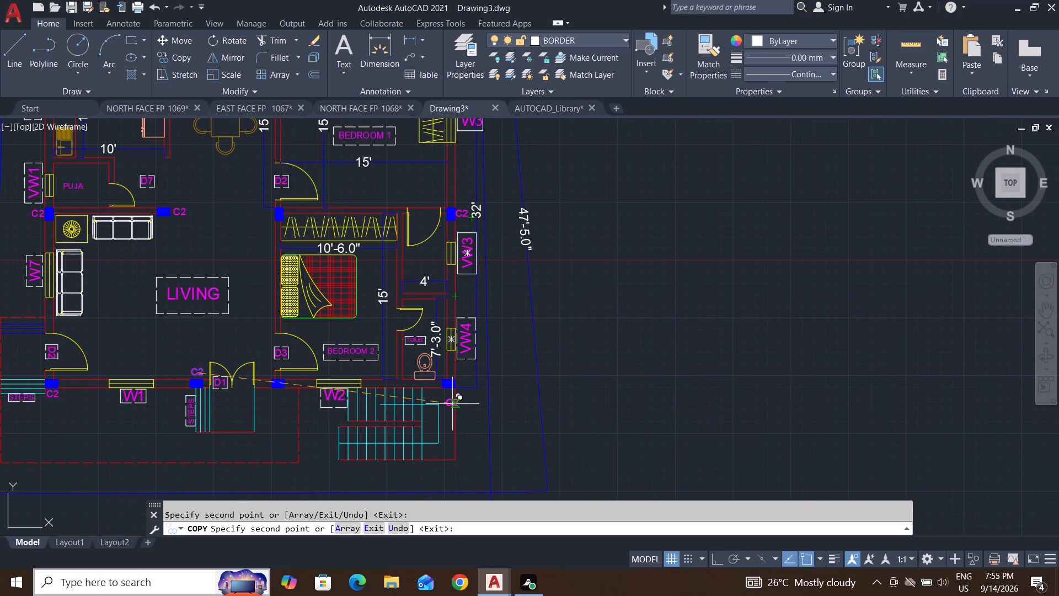
scroll(452, 404, "up", 5)
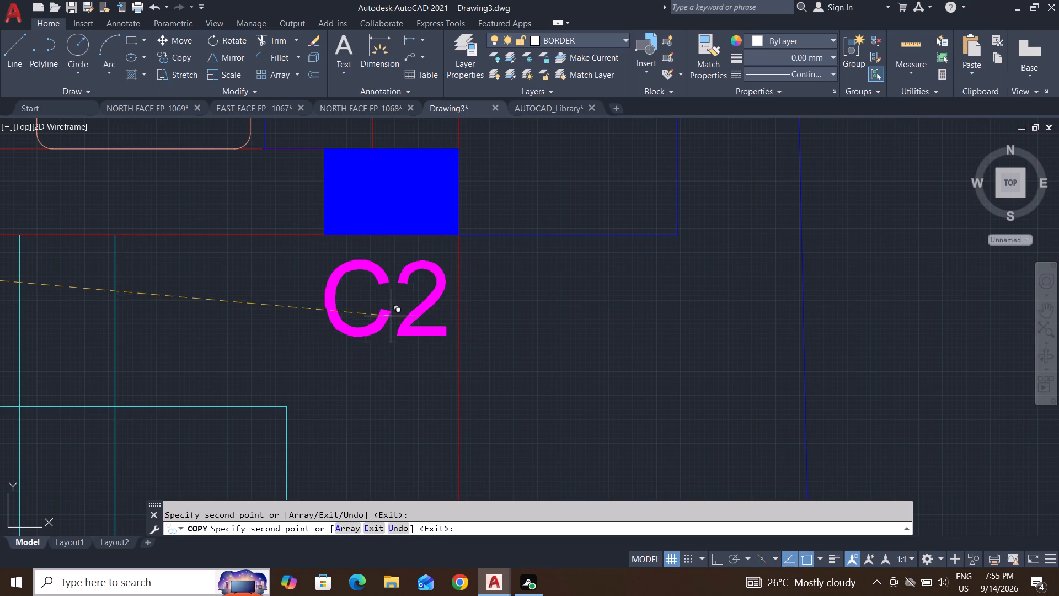
left_click(399, 307)
scroll(616, 407, "down", 5)
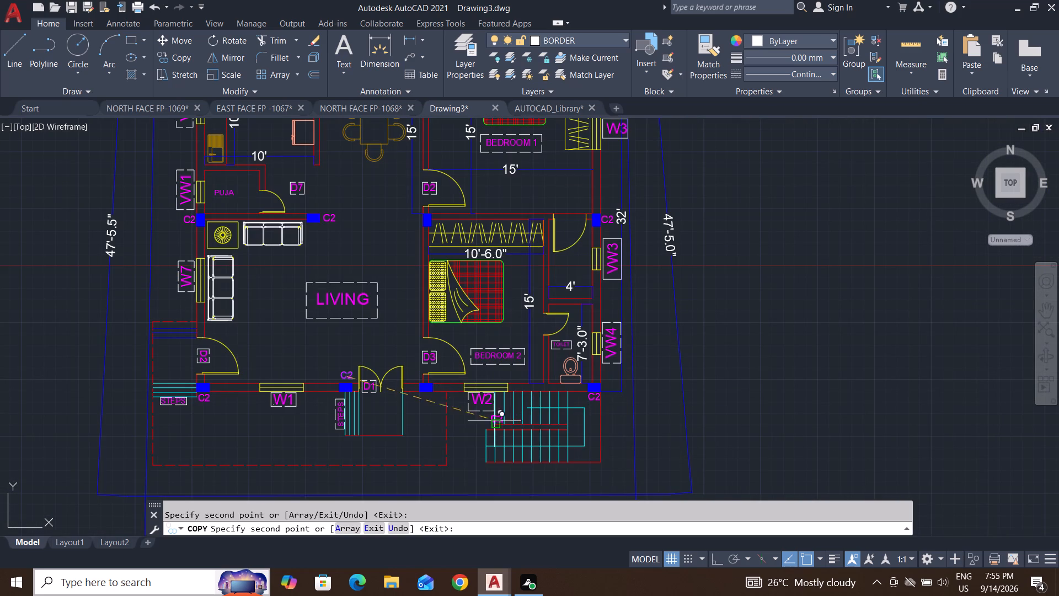
scroll(440, 414, "up", 3)
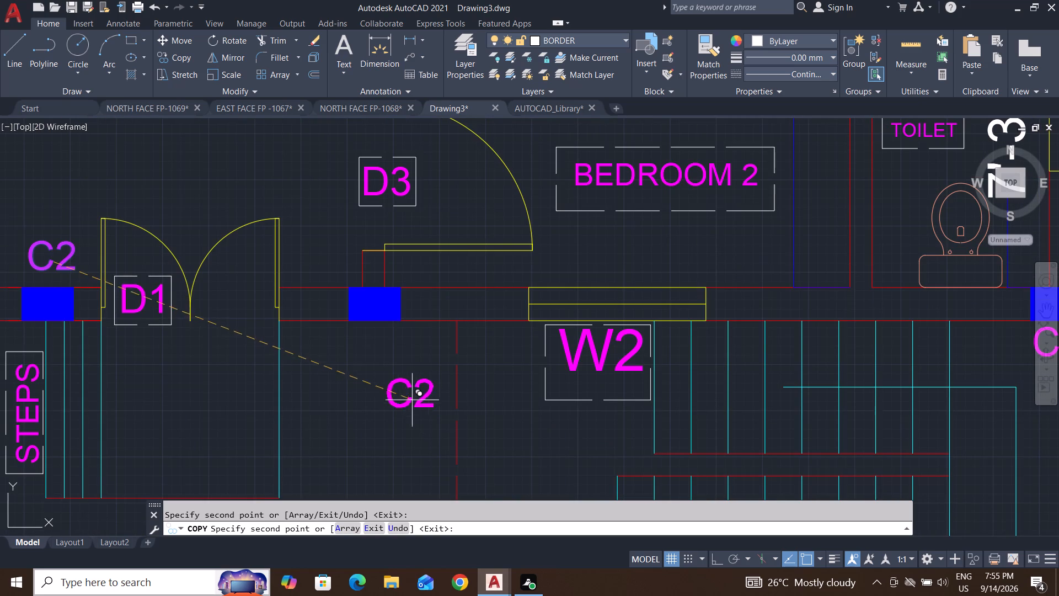
left_click(381, 355)
scroll(438, 454, "down", 5)
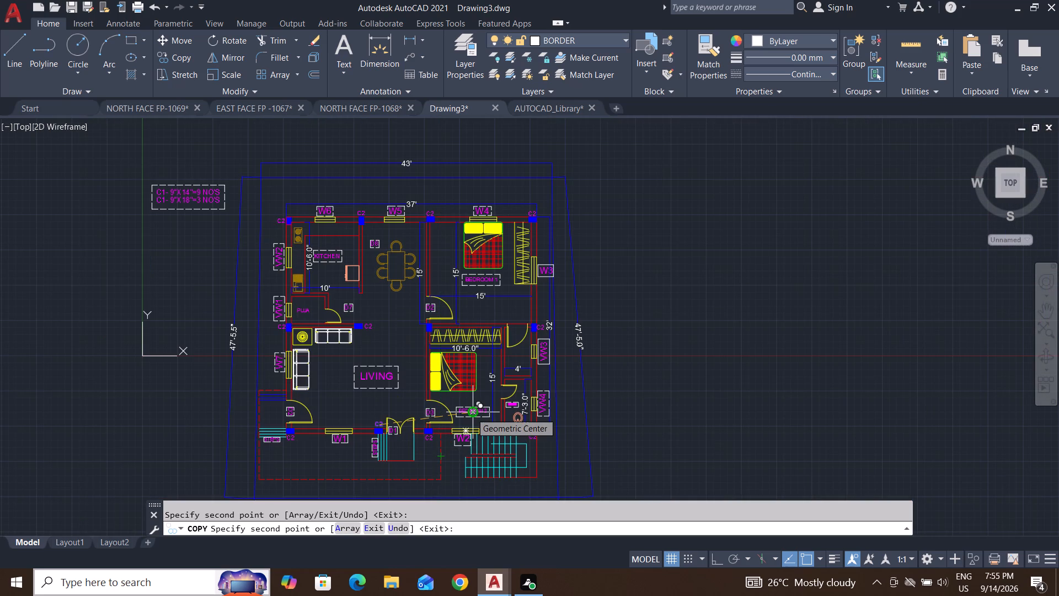
key("Escape")
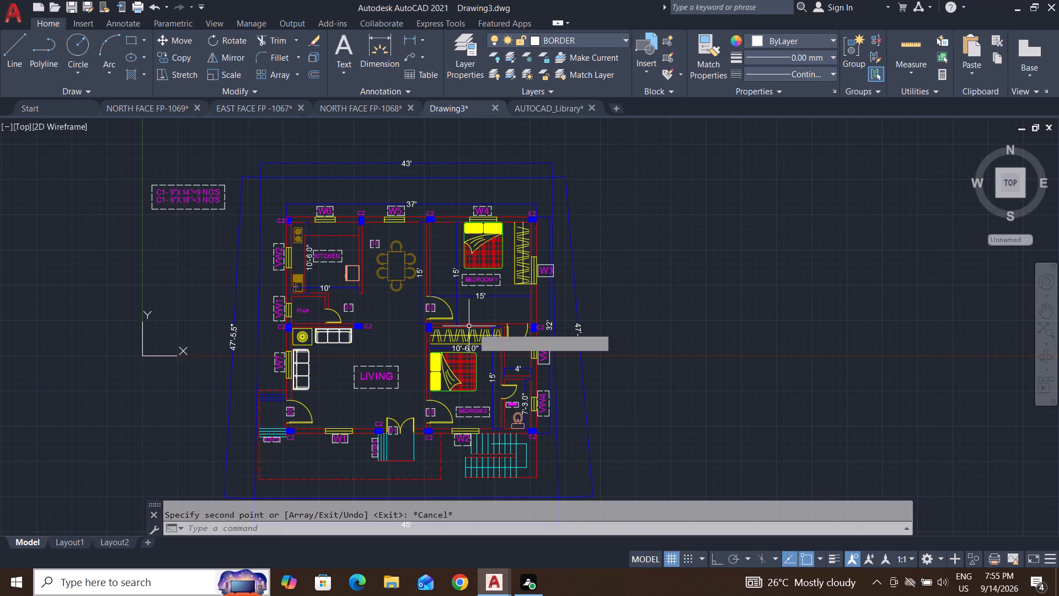
key("Escape")
key("Escape")
key("Escape")
Change the label of the outer-wall column between VW1 and W7 to C1.
scroll(376, 430, "up", 3)
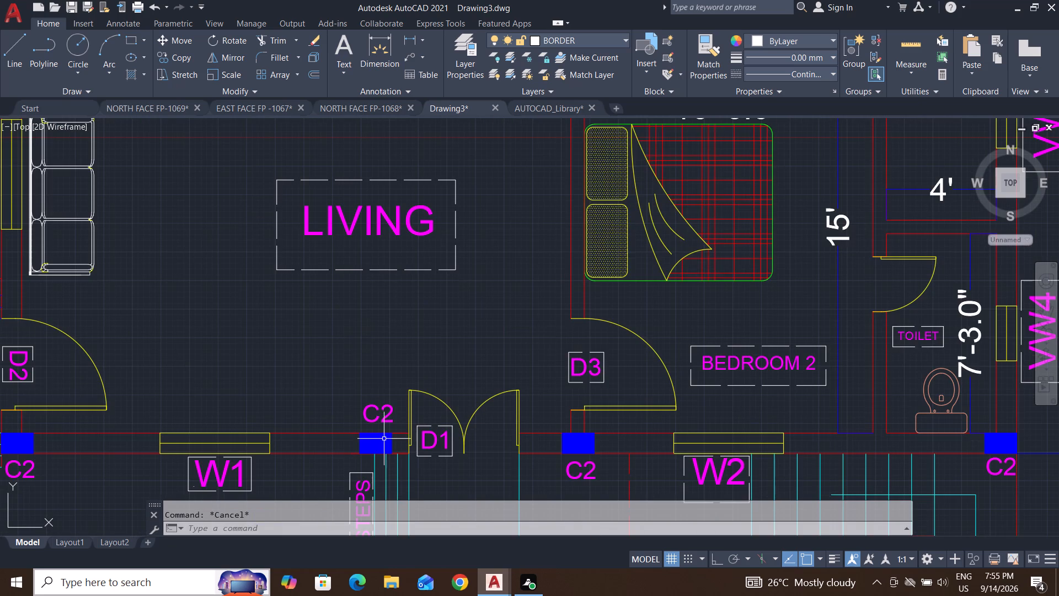
middle_click_drag(386, 440, 410, 429)
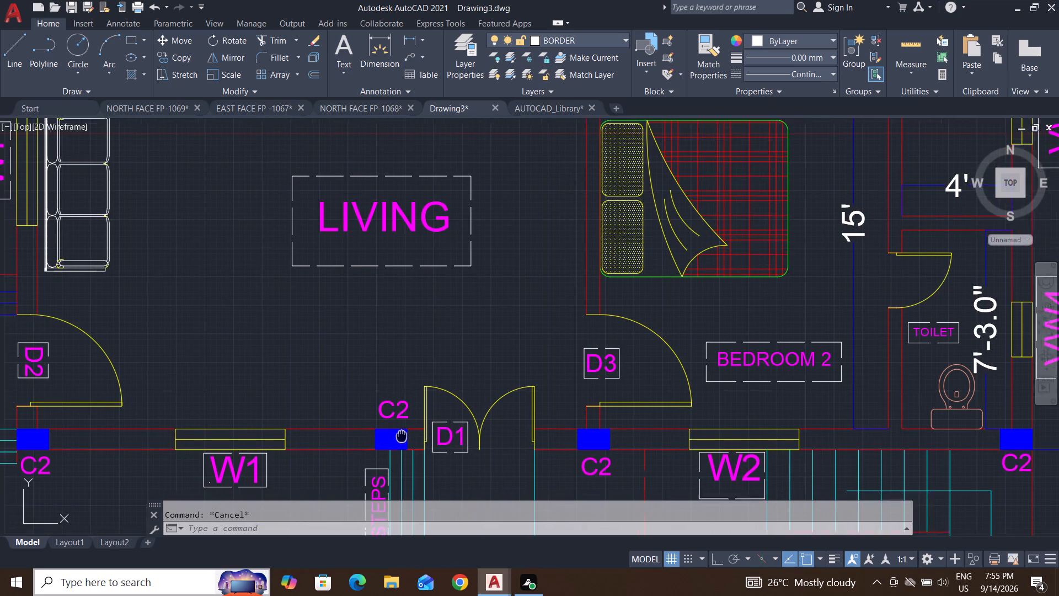
middle_click_drag(410, 429, 456, 365)
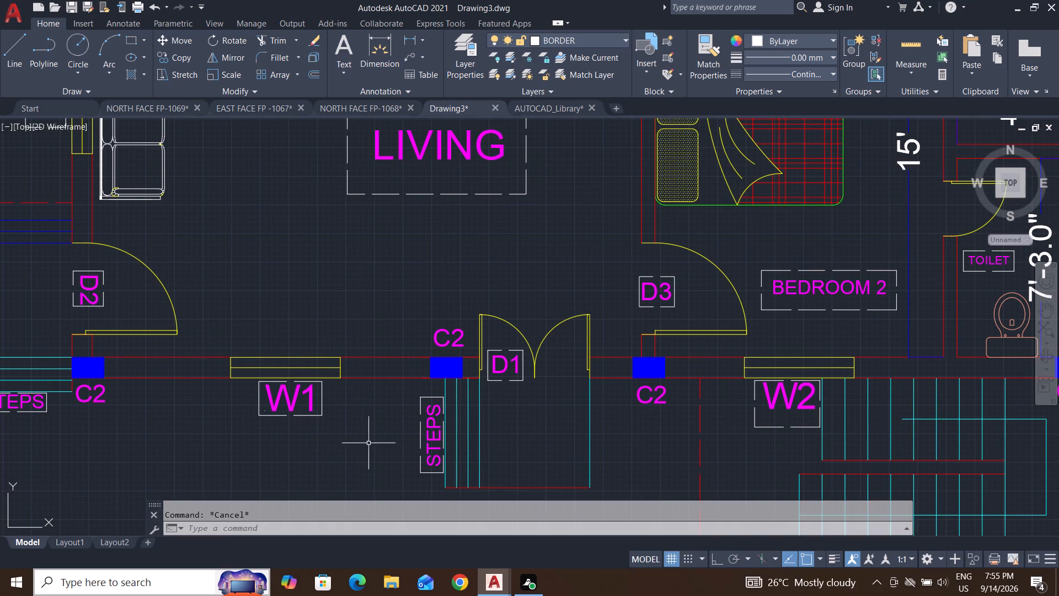
middle_click_drag(347, 435, 591, 424)
middle_click_drag(359, 405, 434, 417)
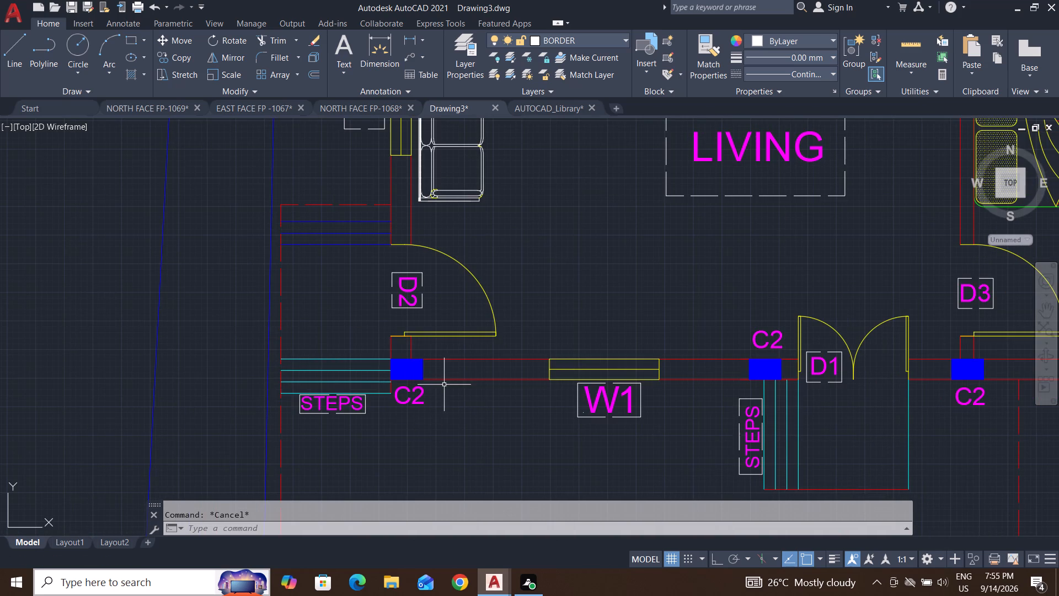
middle_click_drag(555, 247, 583, 460)
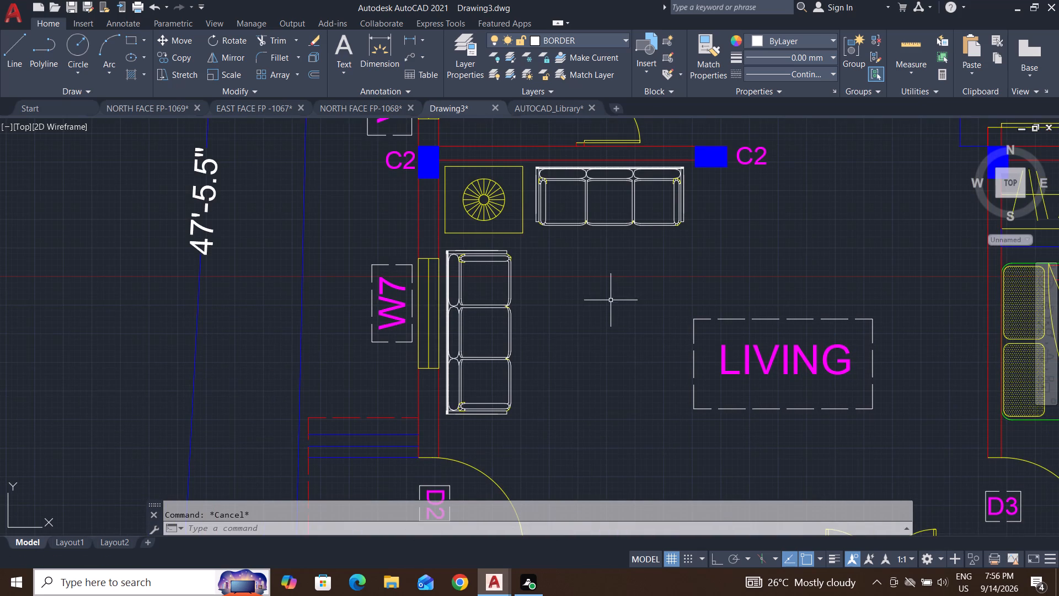
middle_click_drag(611, 299, 610, 435)
key("Escape")
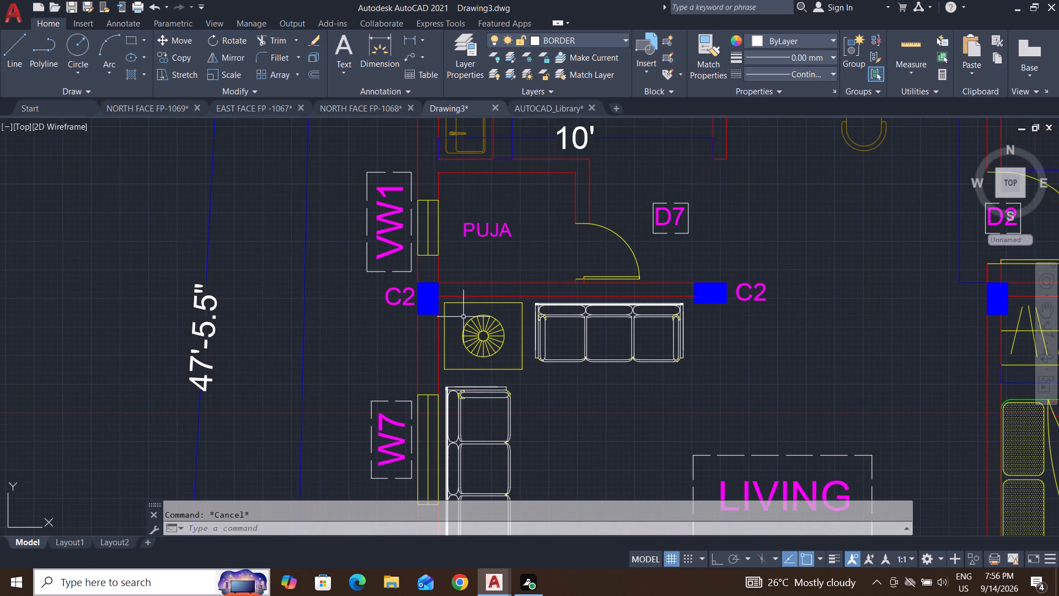
key("Escape")
double_click(409, 295)
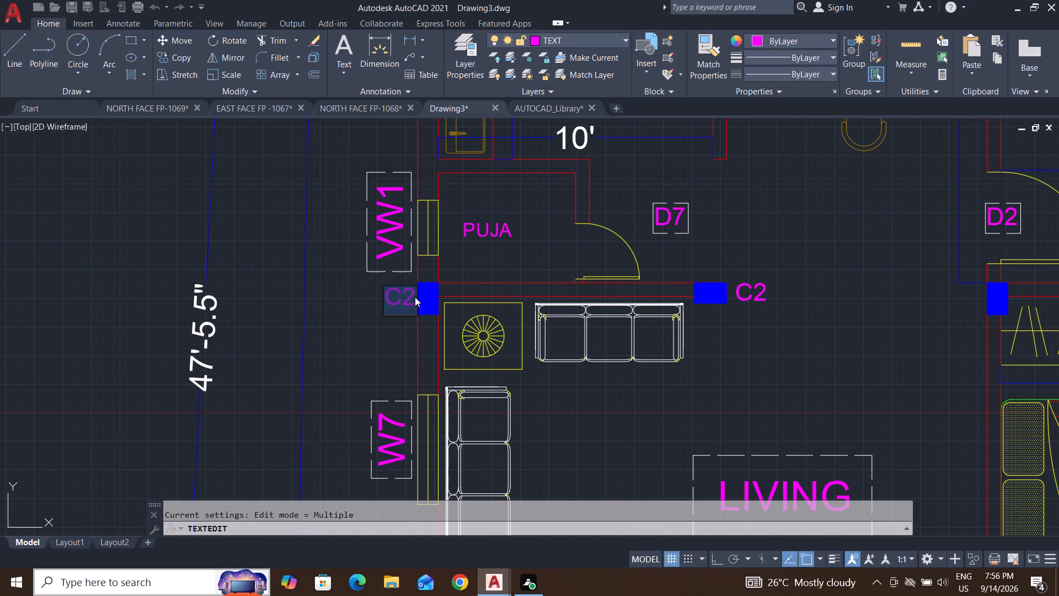
left_click(411, 296)
key("BackSpace")
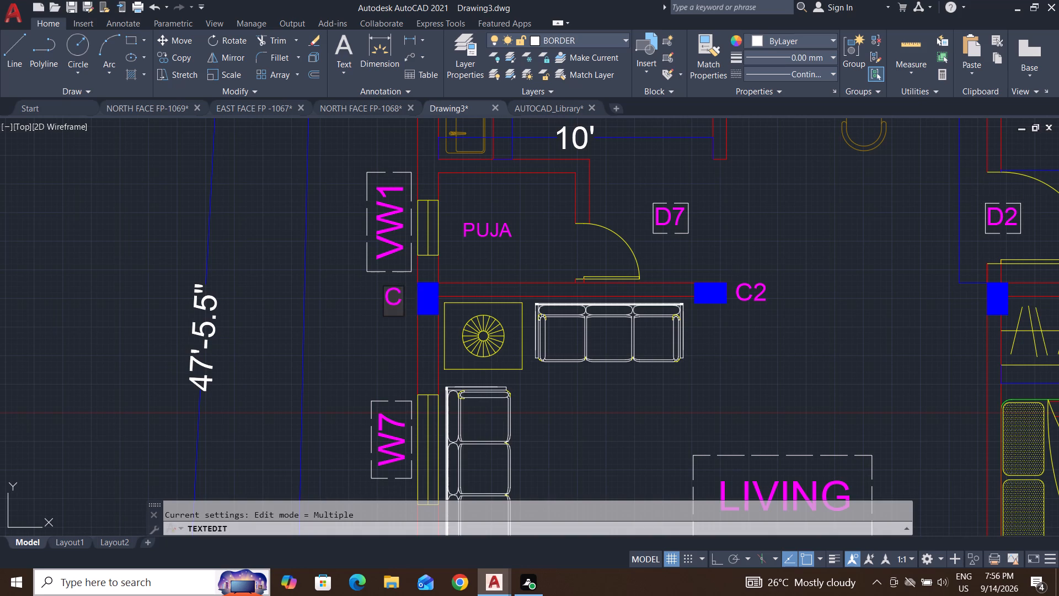
key("1")
key("Return")
key("Escape")
key("Escape")
key("Escape")
key("Escape")
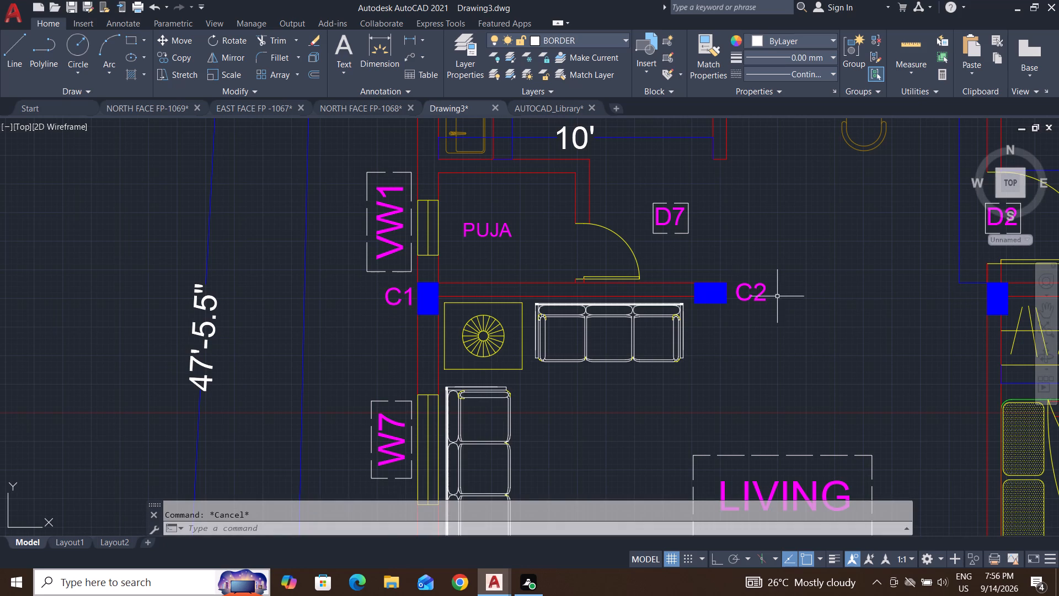
Change the label beside the column below D7 to C1.
double_click(762, 295)
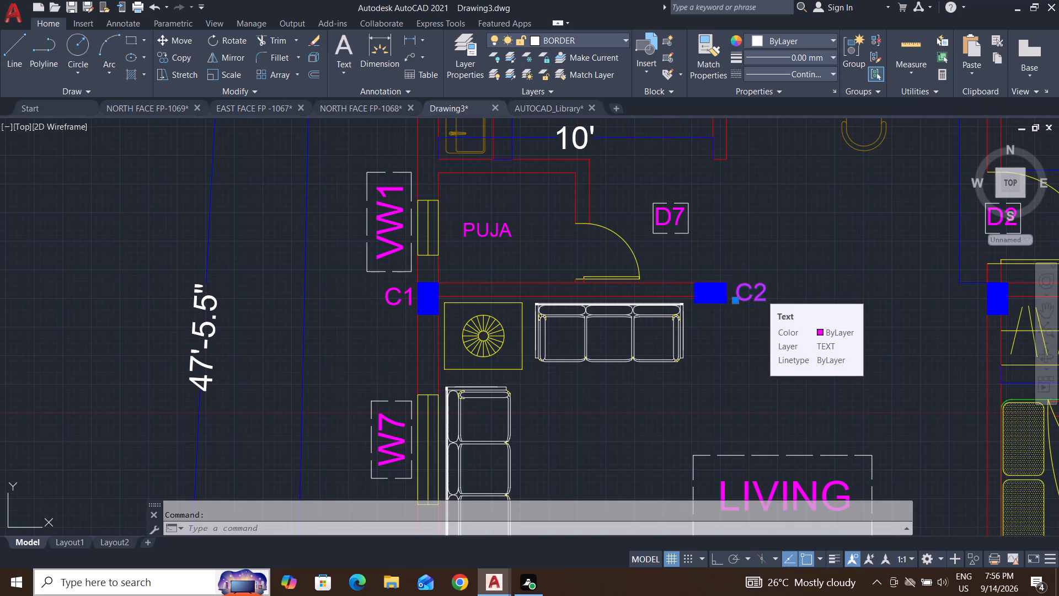
left_click(763, 295)
key("BackSpace")
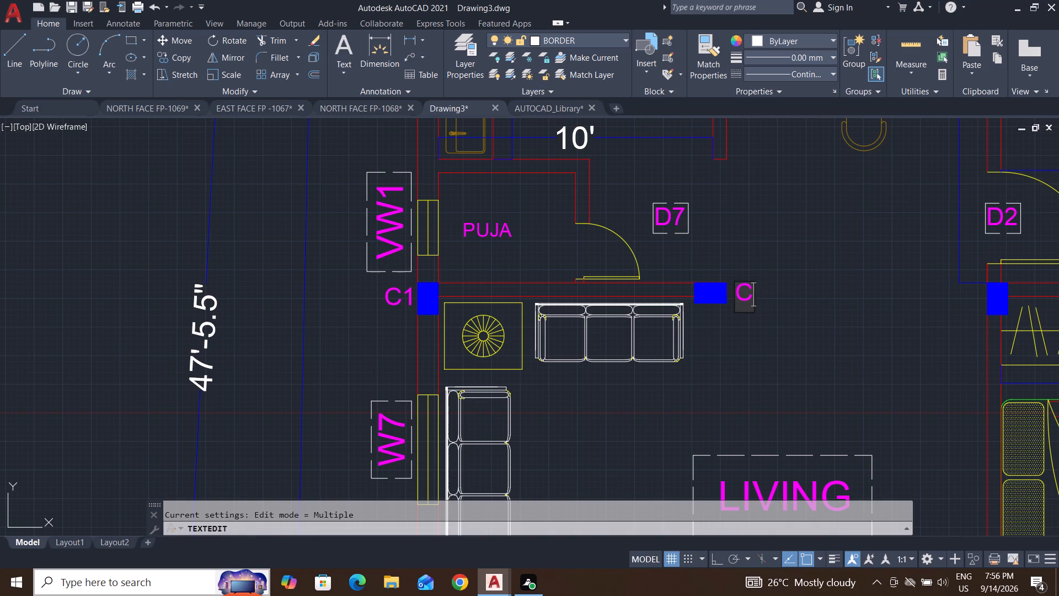
key("1")
key("Return")
scroll(787, 414, "down", 1)
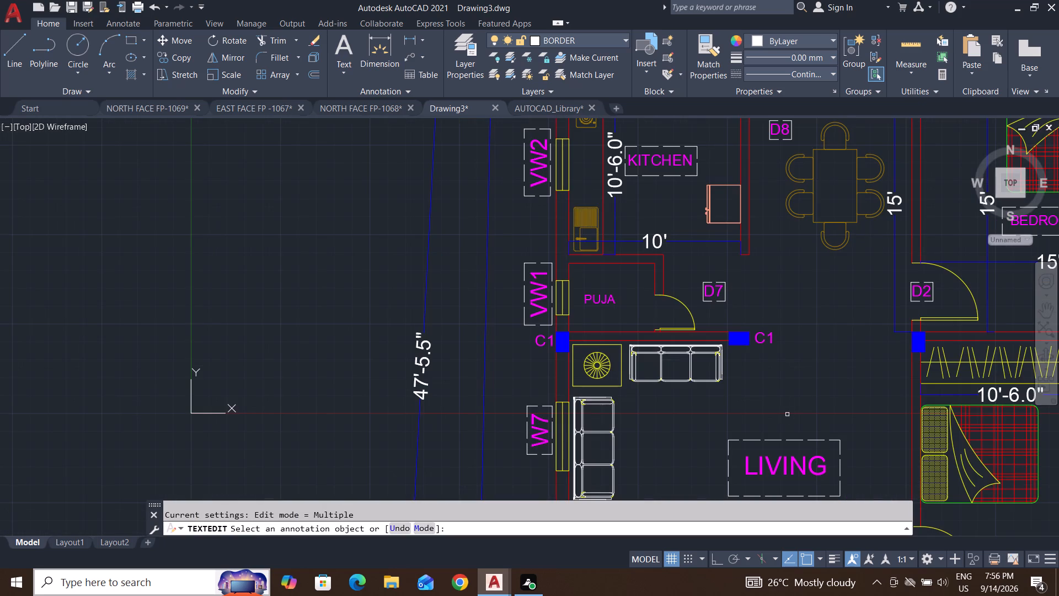
middle_click_drag(780, 284, 753, 469)
key("Escape")
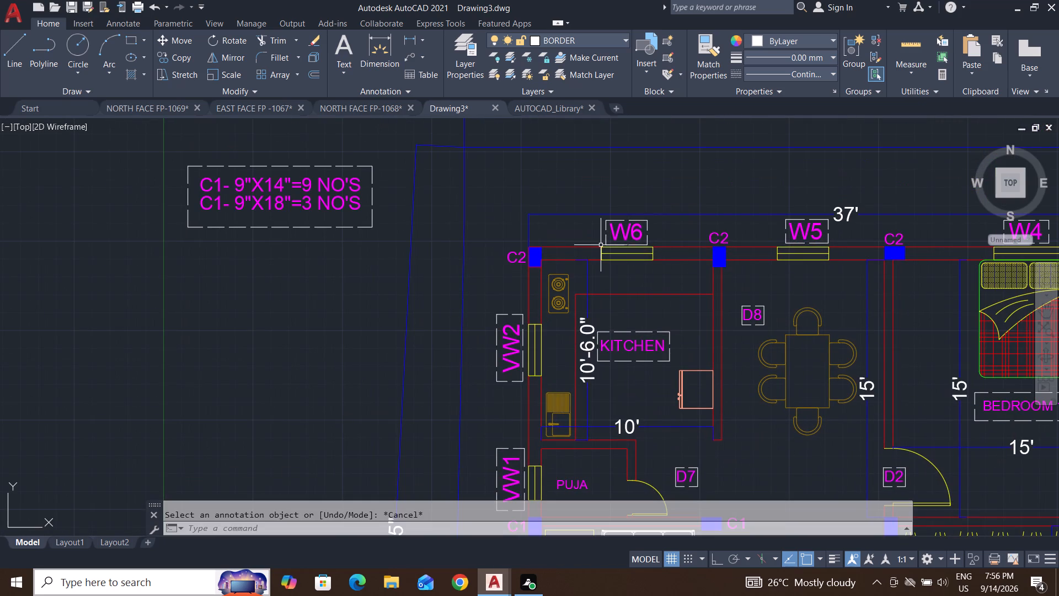
key("Escape")
key("Escape")
Change the label of the kitchen's outer corner column near W6 to C1.
scroll(546, 229, "up", 3)
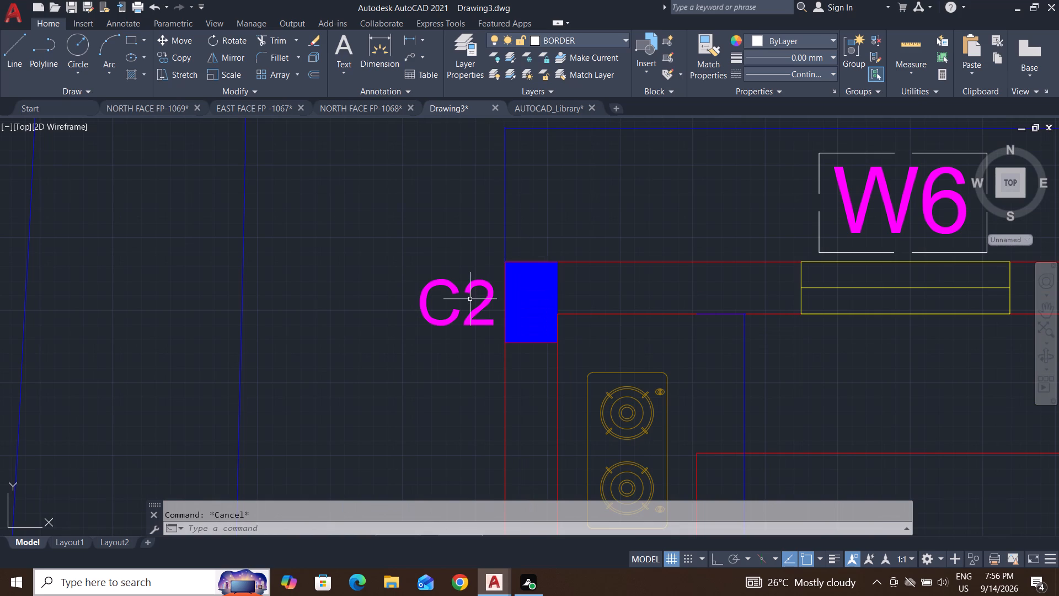
key("Escape")
double_click(488, 299)
left_click(494, 305)
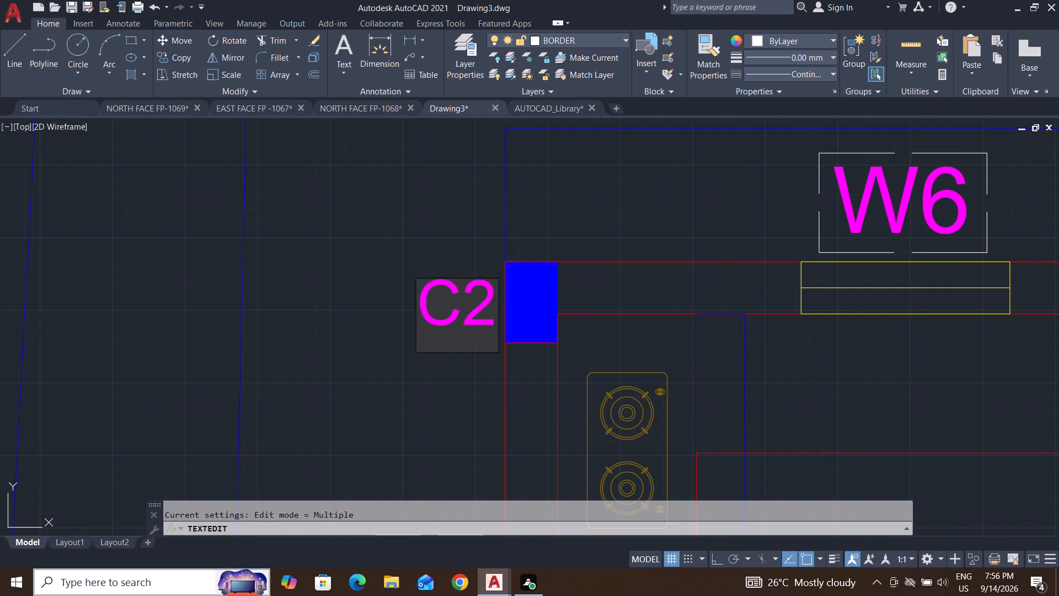
key("BackSpace")
key("1")
left_click(418, 416)
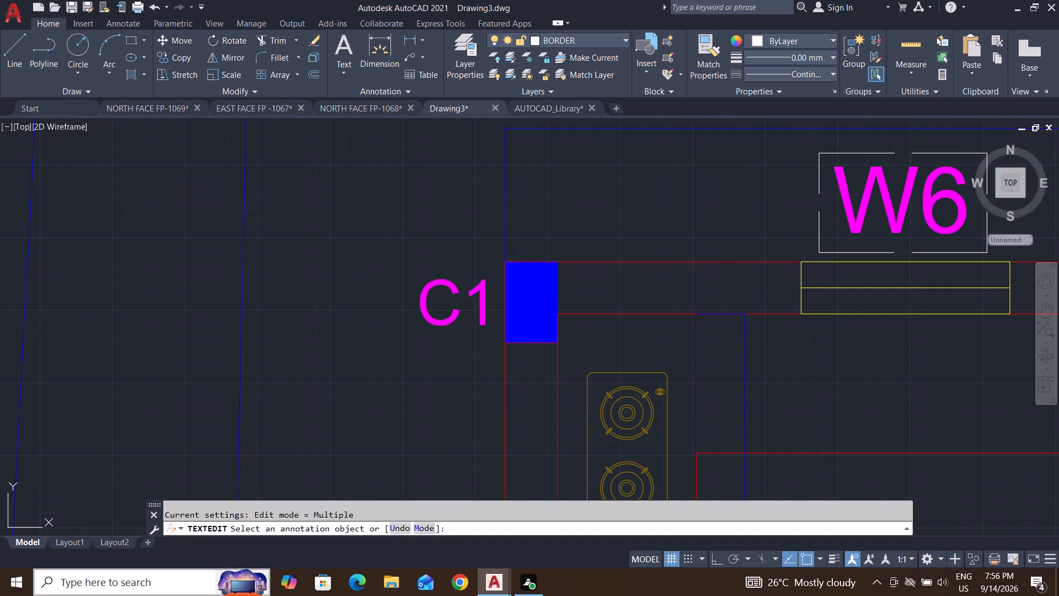
Change the label of the column between windows W6 and W5 to C1.
scroll(354, 450, "down", 4)
scroll(599, 391, "up", 3)
key("Escape")
key("Escape")
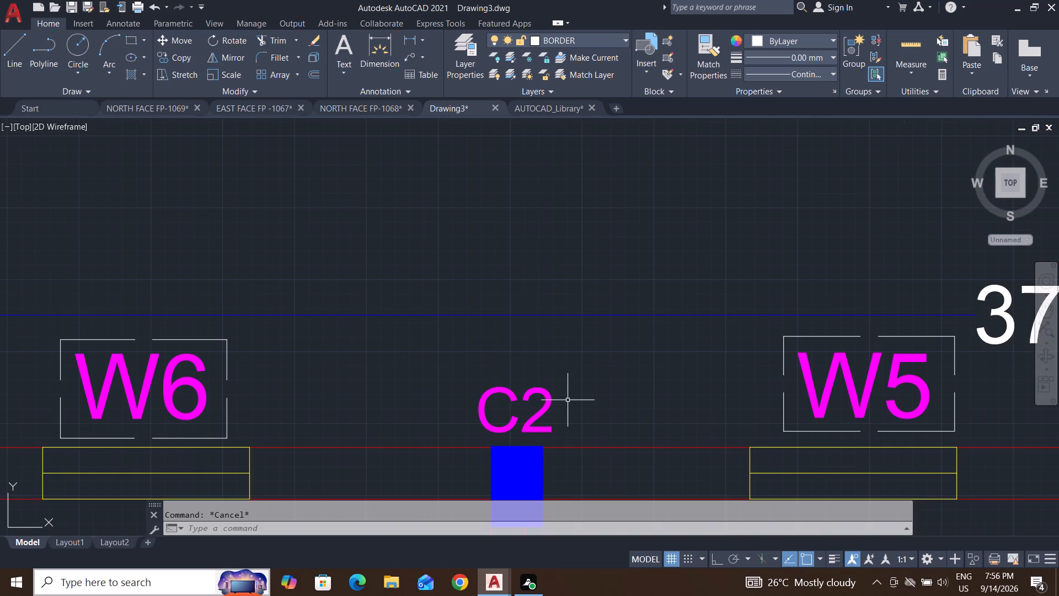
key("Escape")
double_click(547, 392)
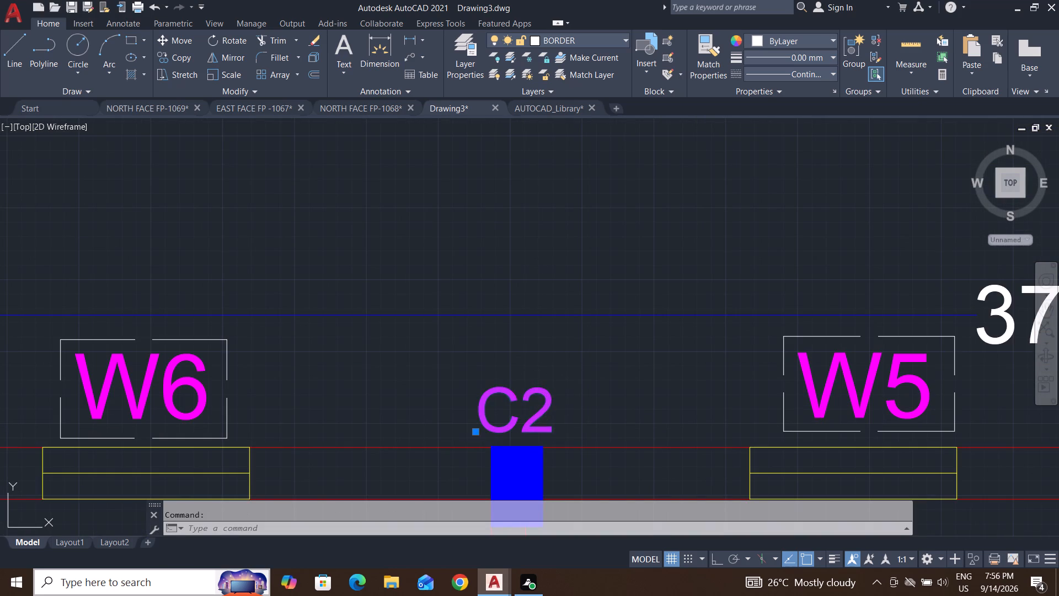
left_click(548, 398)
key("BackSpace")
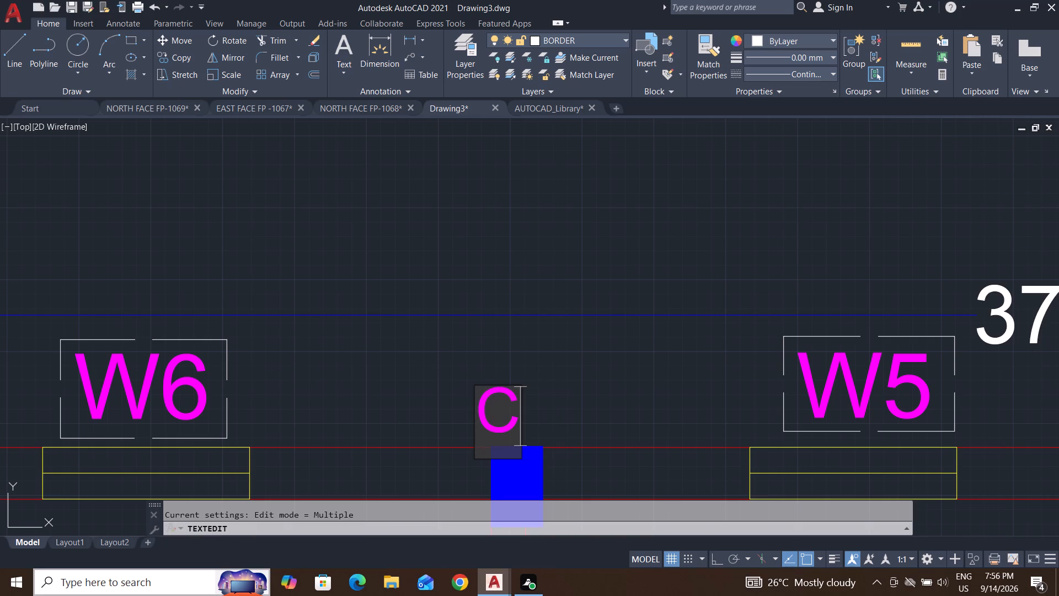
key("1")
left_click(670, 409)
Change the label of the column between windows W5 and W4 to C1.
scroll(602, 453, "down", 3)
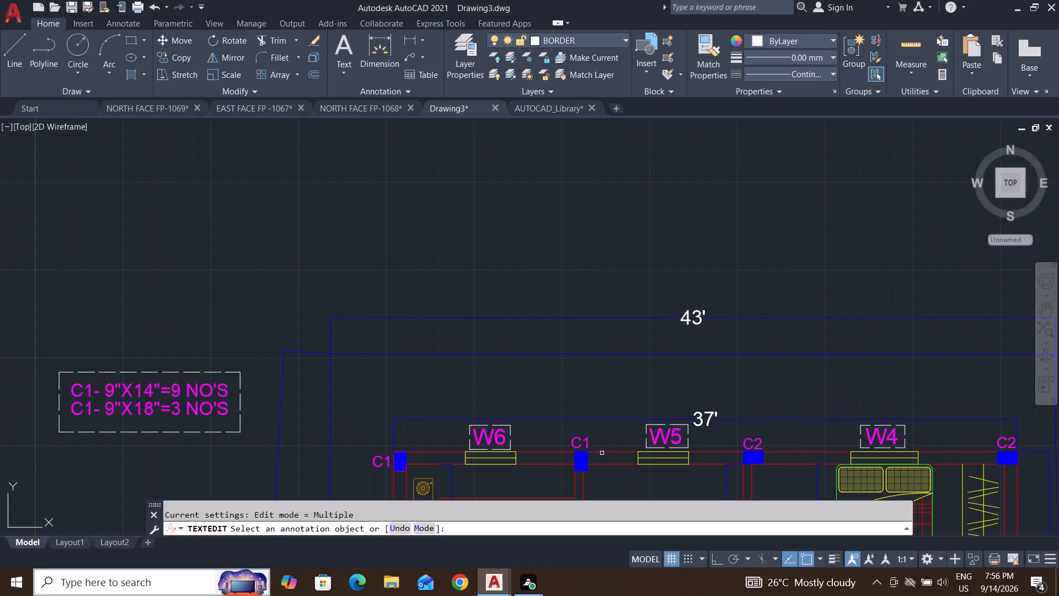
middle_click_drag(806, 470, 683, 435)
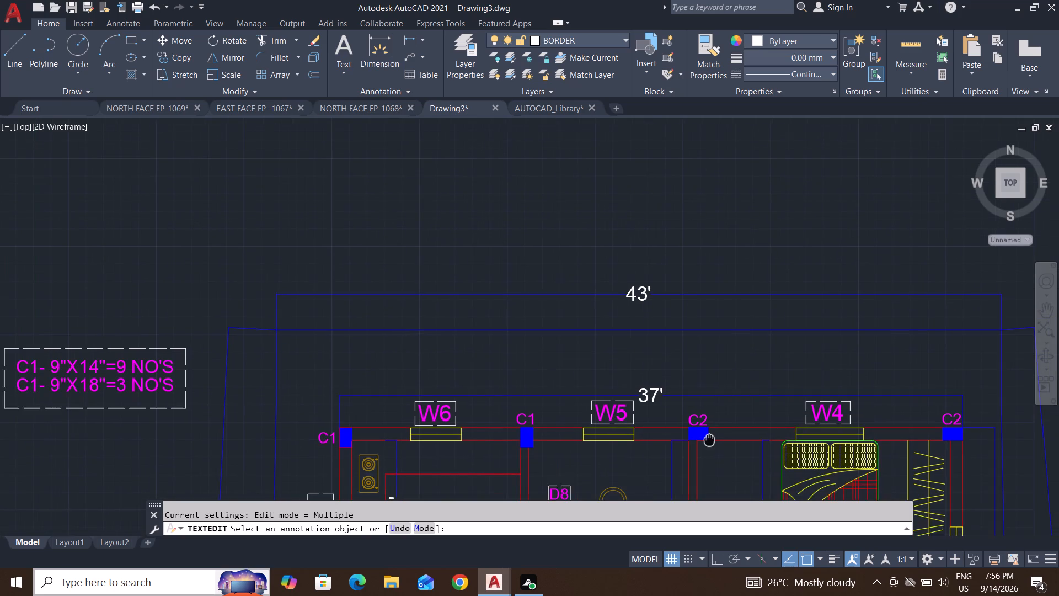
middle_click_drag(683, 435, 647, 429)
scroll(576, 400, "up", 3)
key("Escape")
key("Escape")
double_click(641, 423)
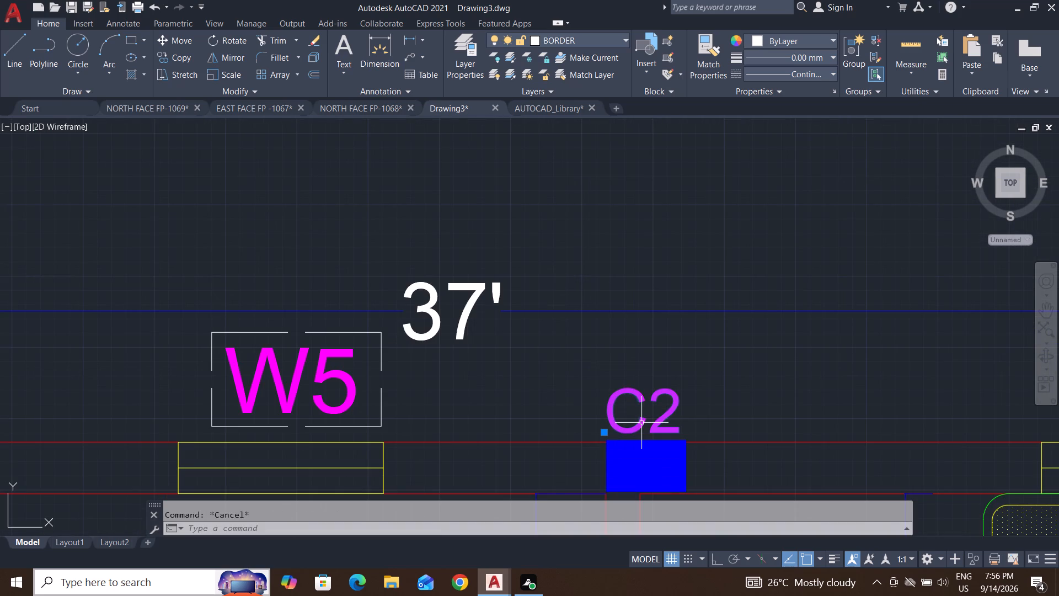
left_click(671, 418)
key("Delete")
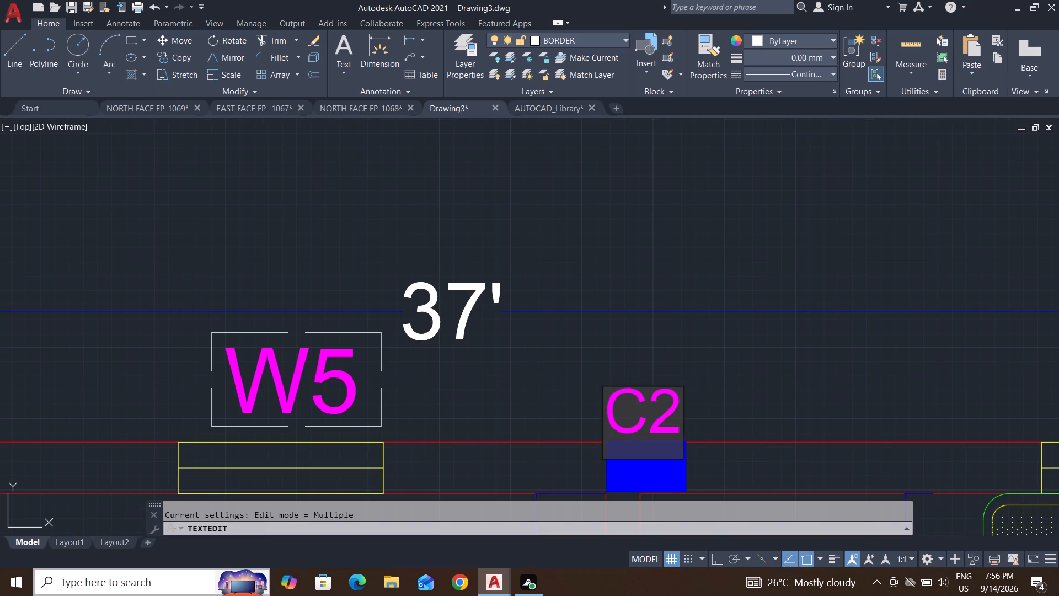
key("BackSpace")
key("1")
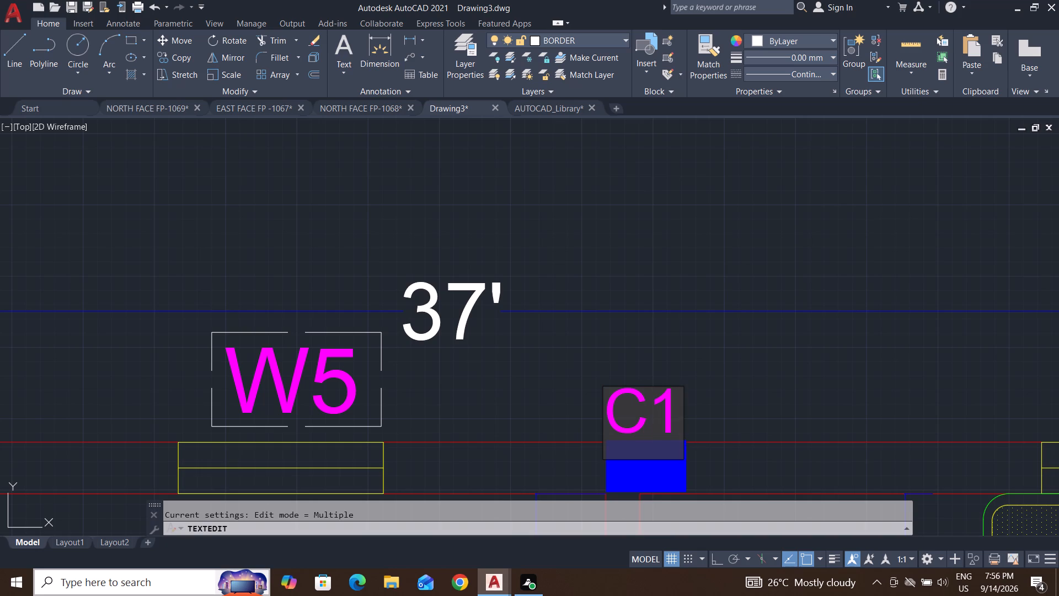
left_click(720, 368)
Change the label of Bedroom 1's outer corner column near W4 to C1.
scroll(672, 408, "down", 4)
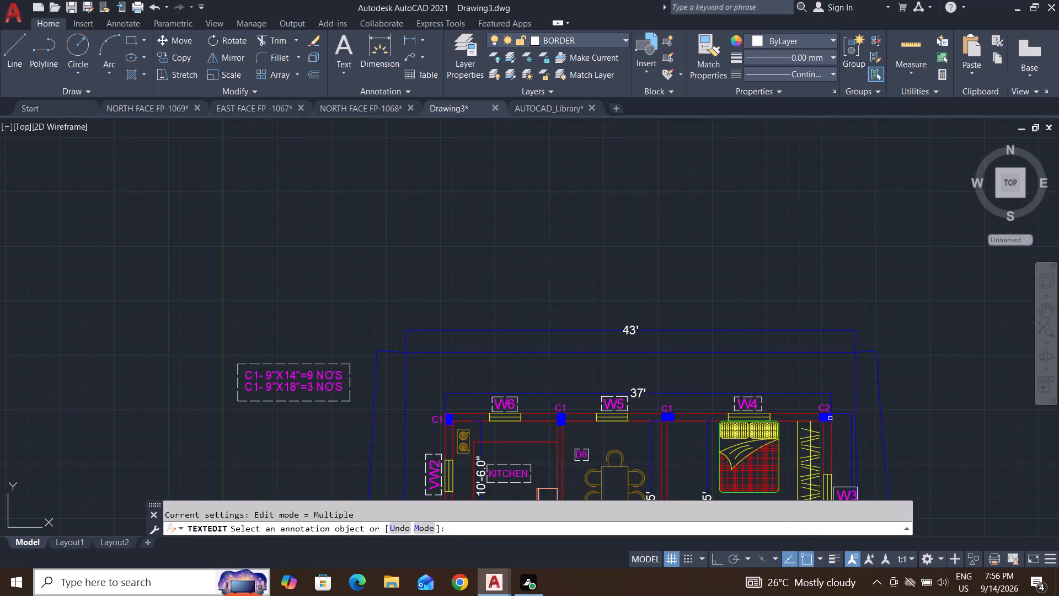
scroll(837, 413, "up", 4)
scroll(762, 415, "up", 3)
key("Escape")
key("Escape")
key("Escape")
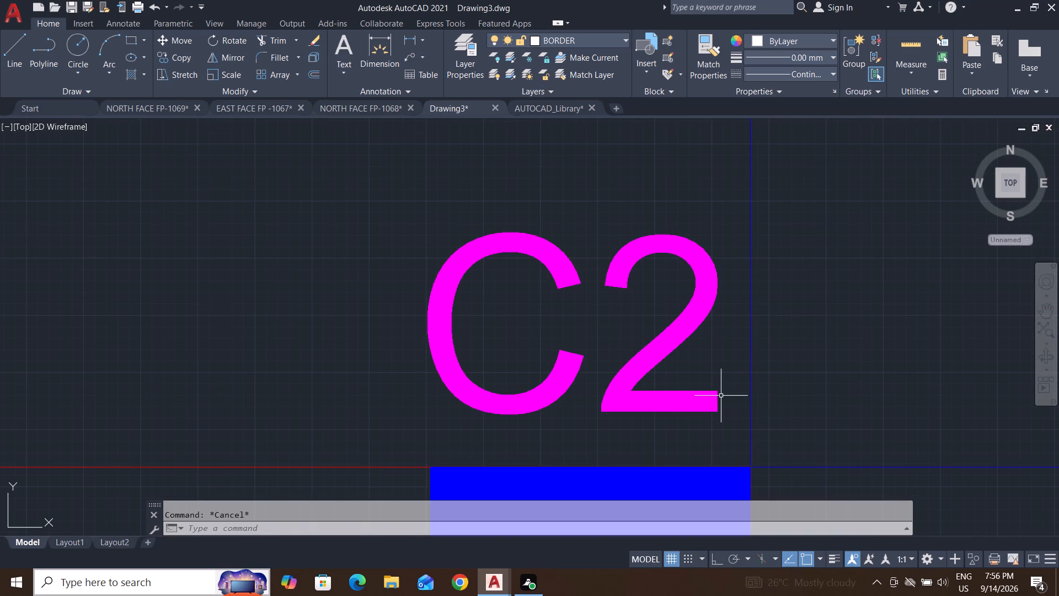
key("Escape")
key("Escape")
double_click(712, 393)
left_click(638, 412)
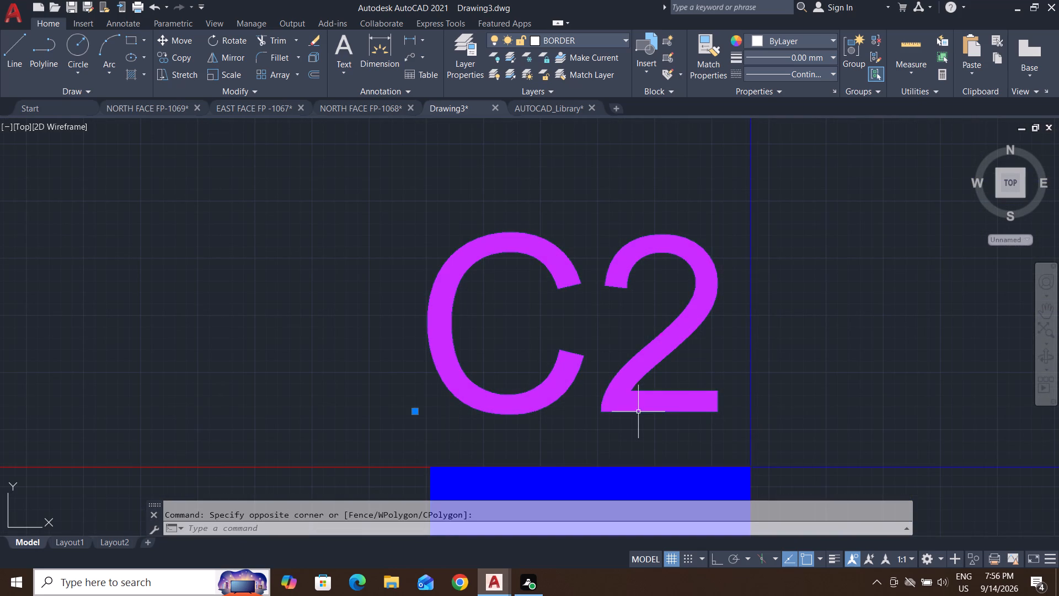
double_click(656, 410)
left_click(718, 398)
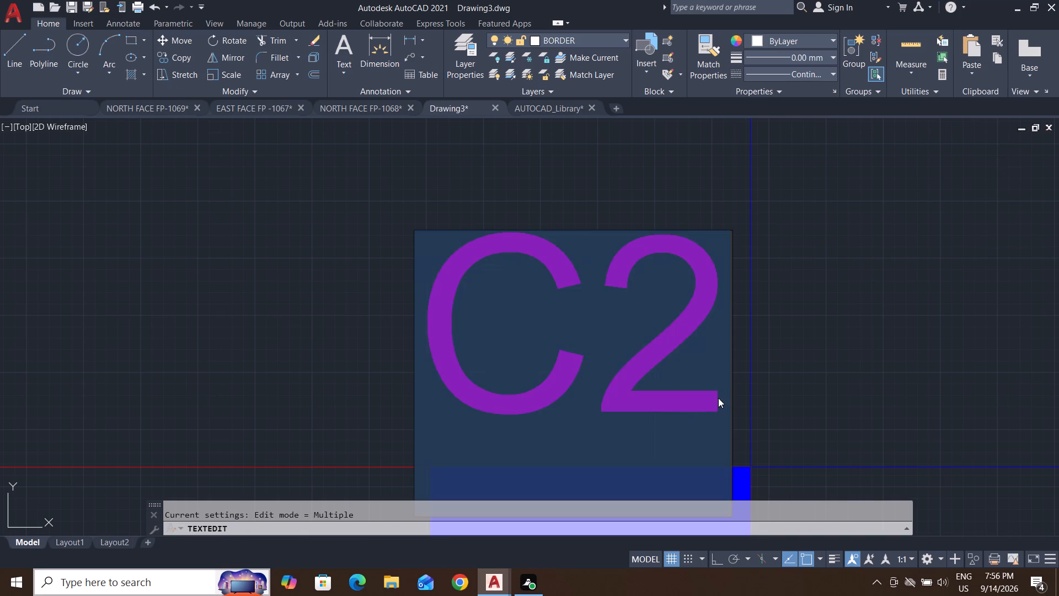
key("BackSpace")
key("1")
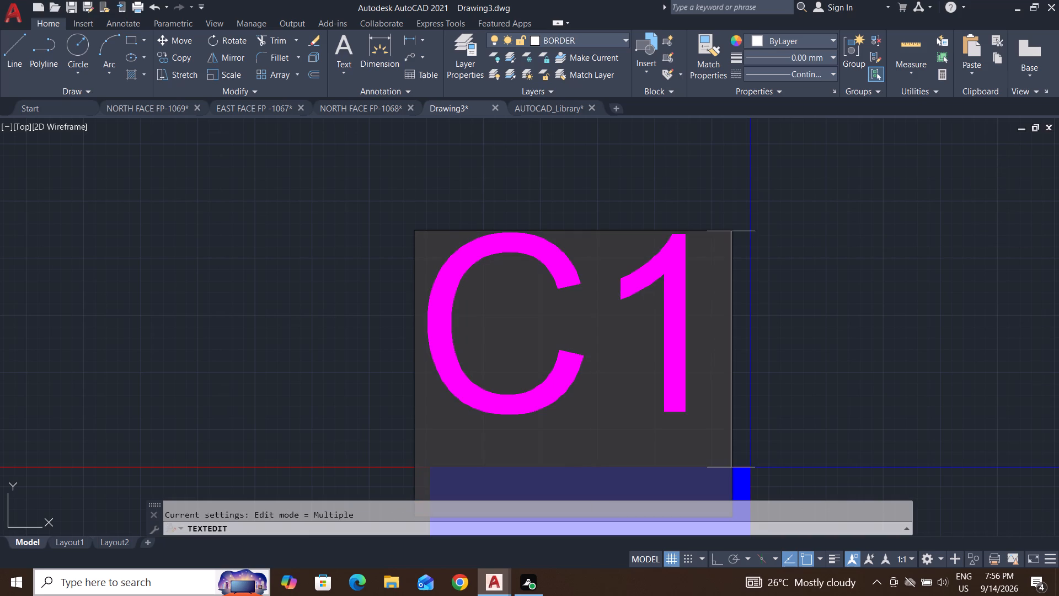
key("Return")
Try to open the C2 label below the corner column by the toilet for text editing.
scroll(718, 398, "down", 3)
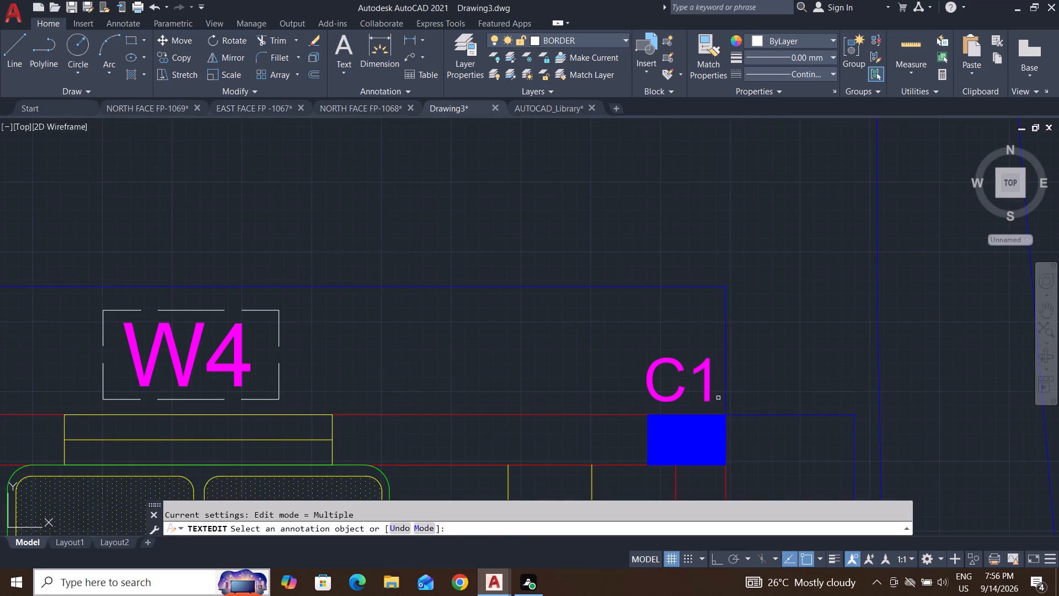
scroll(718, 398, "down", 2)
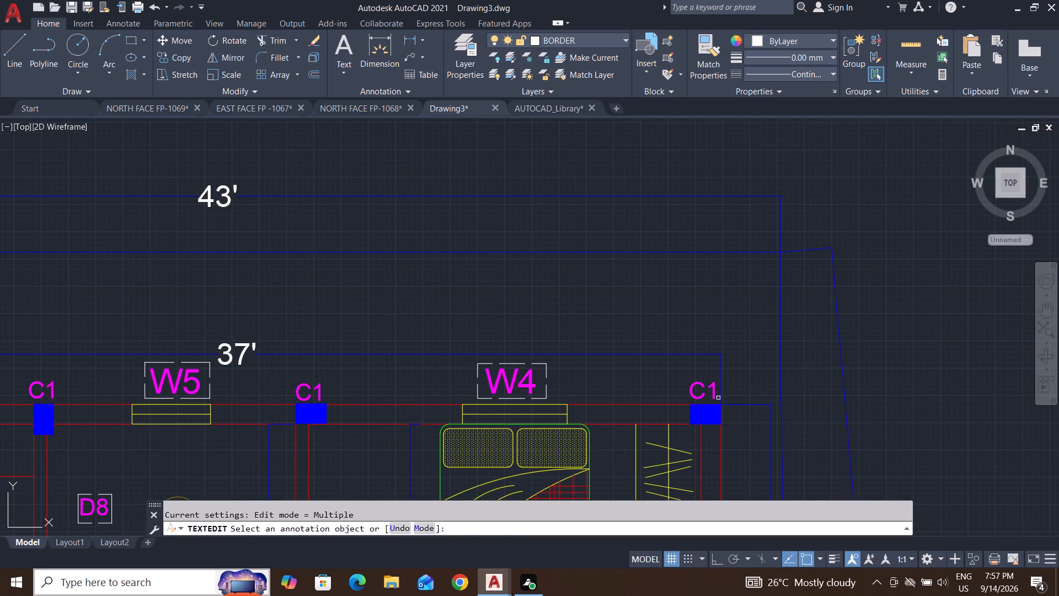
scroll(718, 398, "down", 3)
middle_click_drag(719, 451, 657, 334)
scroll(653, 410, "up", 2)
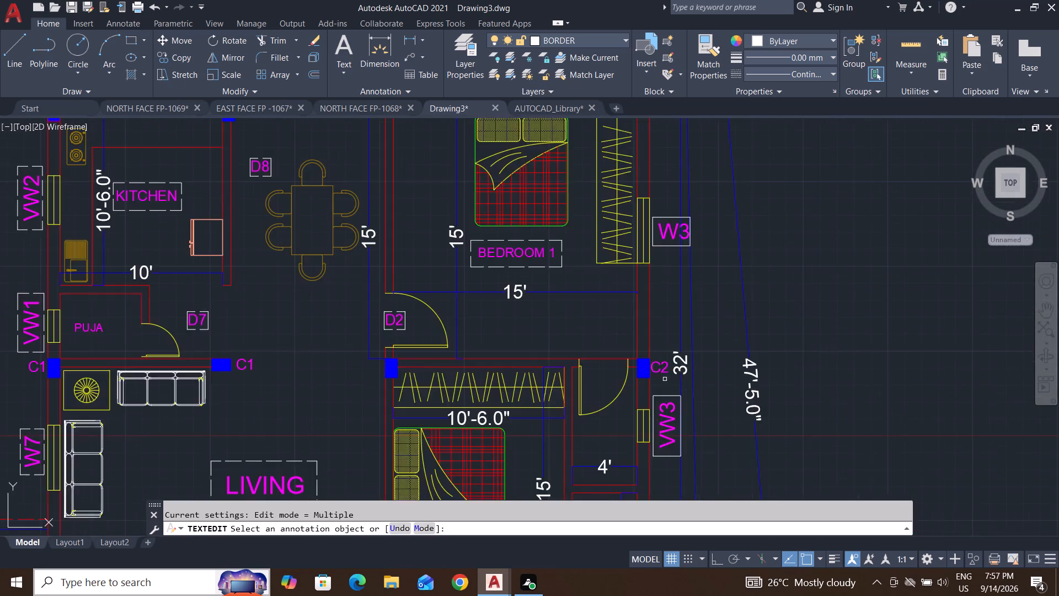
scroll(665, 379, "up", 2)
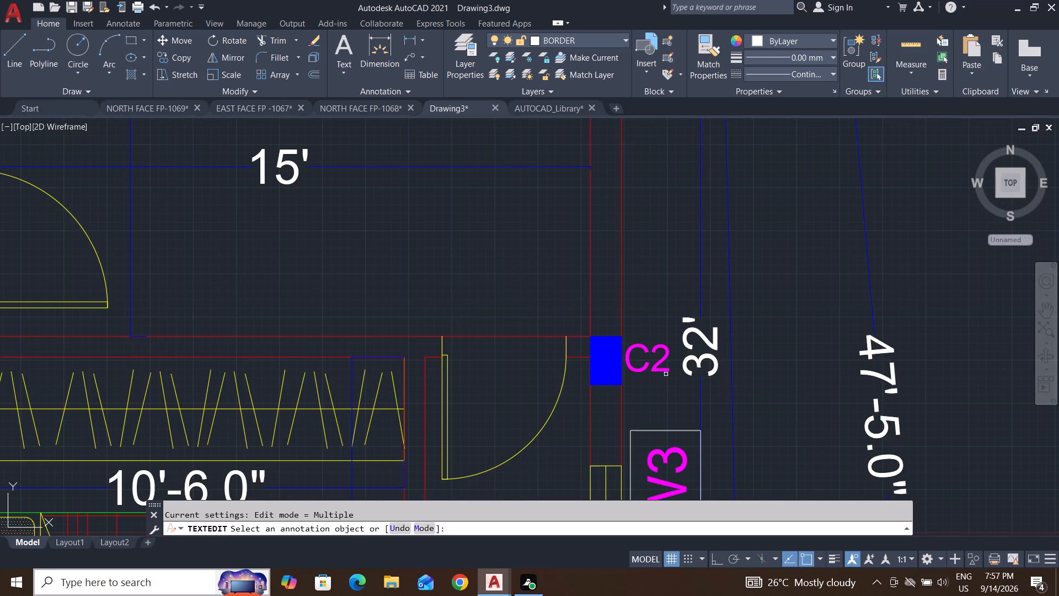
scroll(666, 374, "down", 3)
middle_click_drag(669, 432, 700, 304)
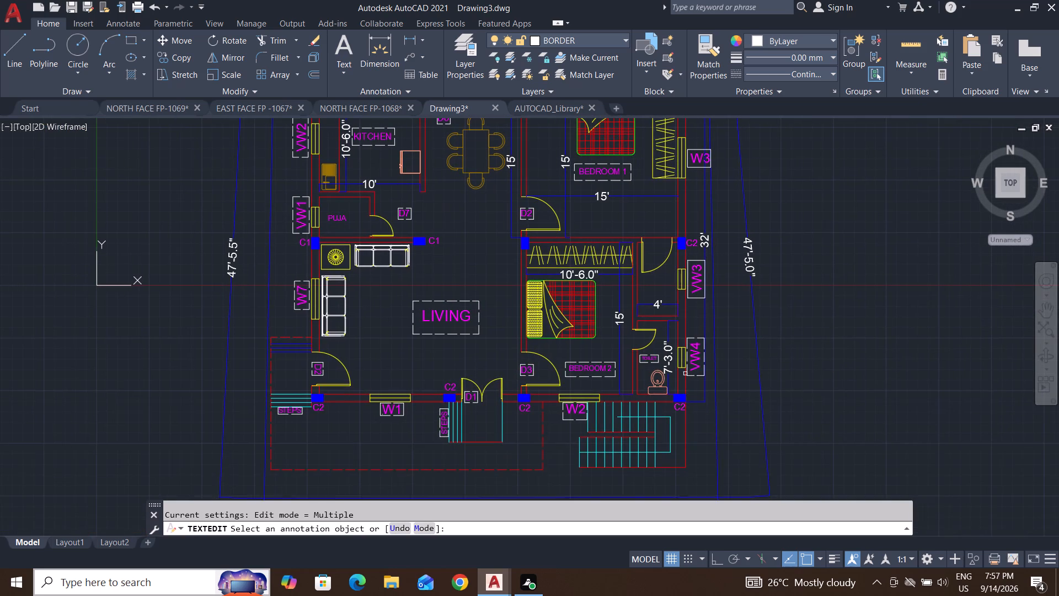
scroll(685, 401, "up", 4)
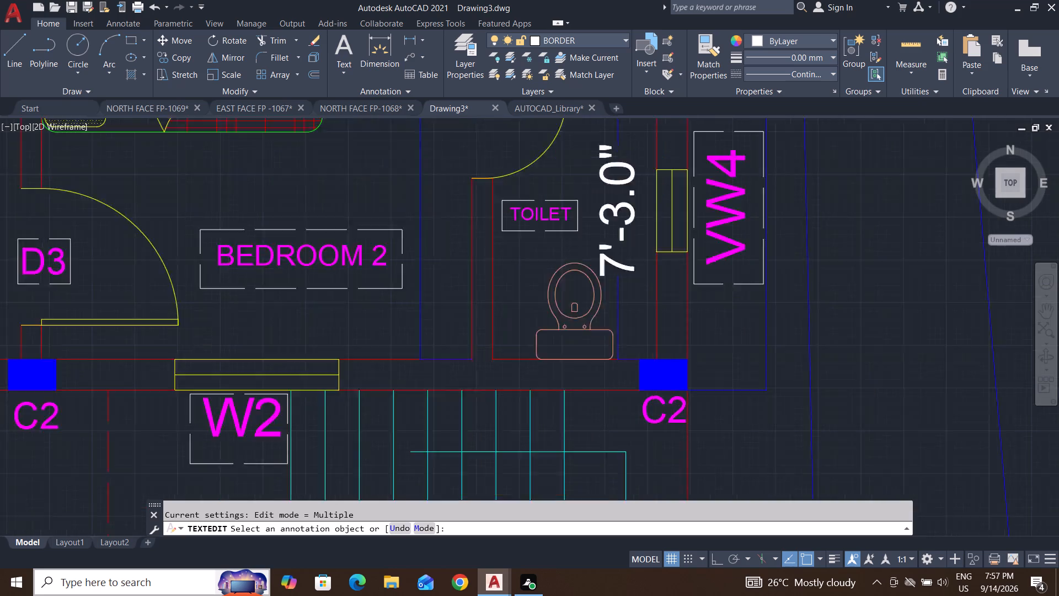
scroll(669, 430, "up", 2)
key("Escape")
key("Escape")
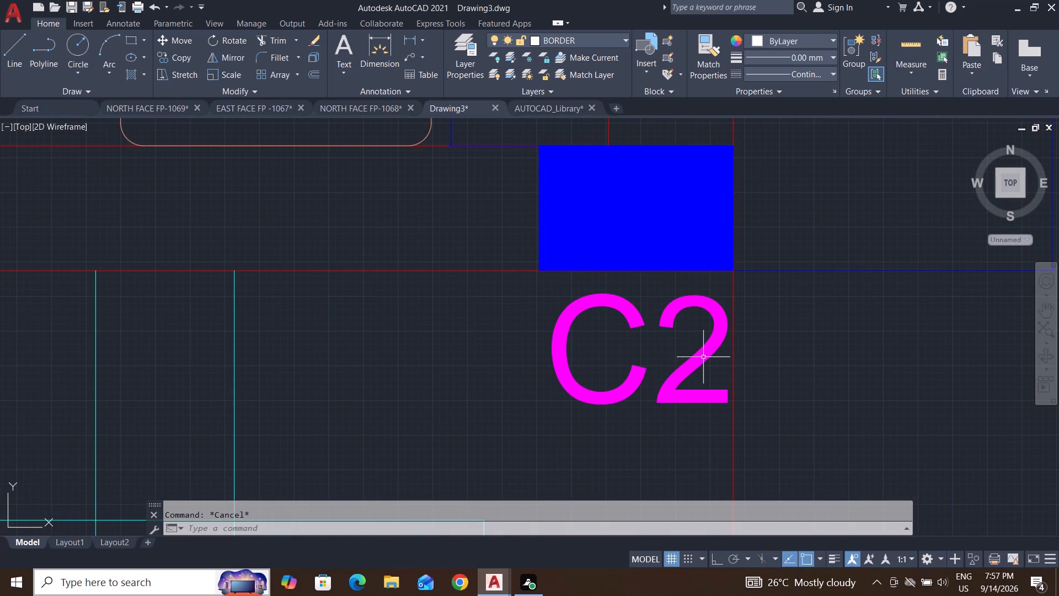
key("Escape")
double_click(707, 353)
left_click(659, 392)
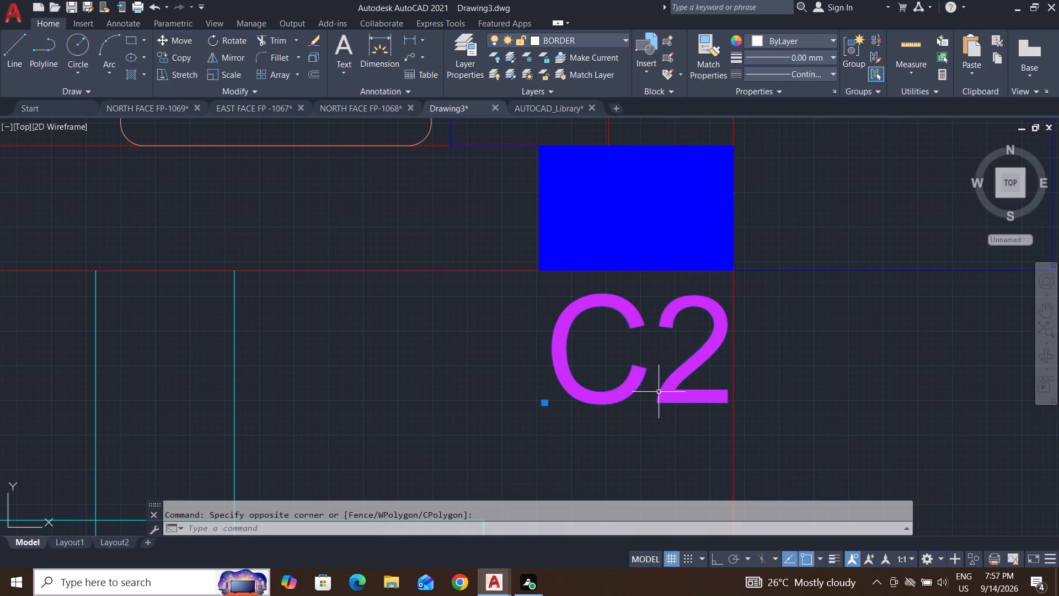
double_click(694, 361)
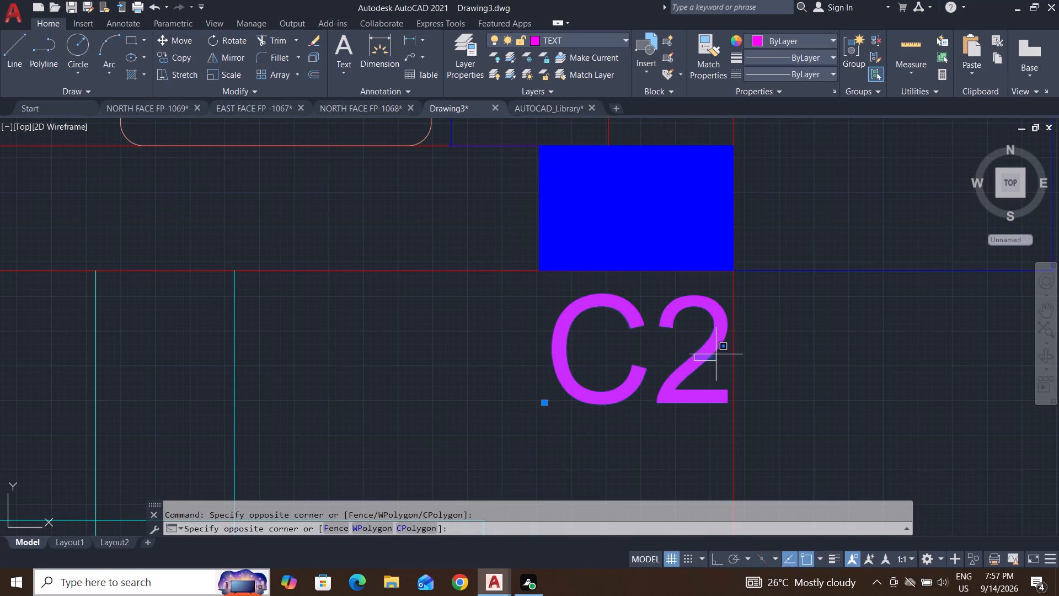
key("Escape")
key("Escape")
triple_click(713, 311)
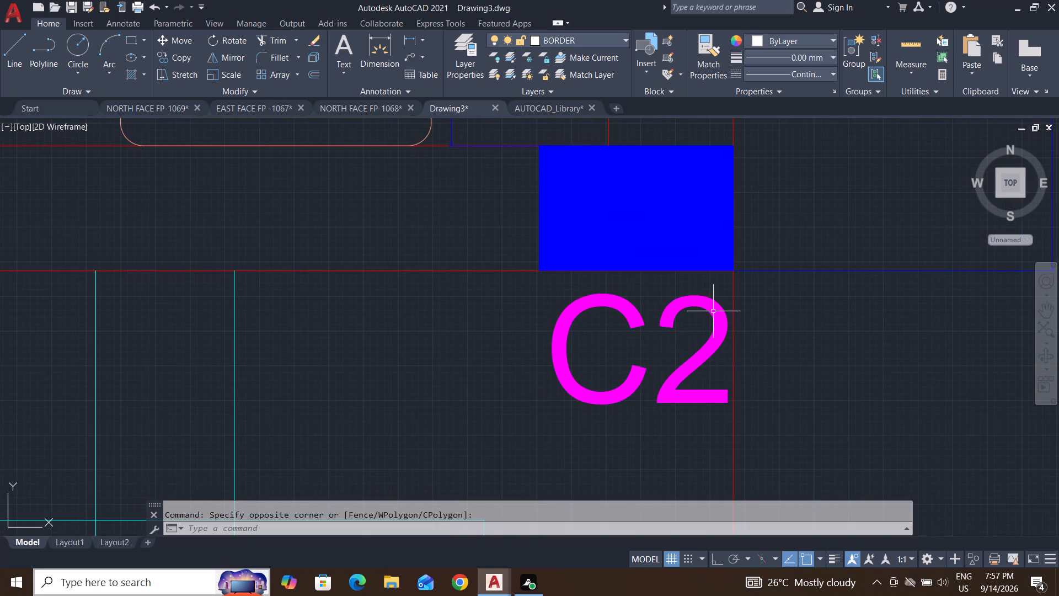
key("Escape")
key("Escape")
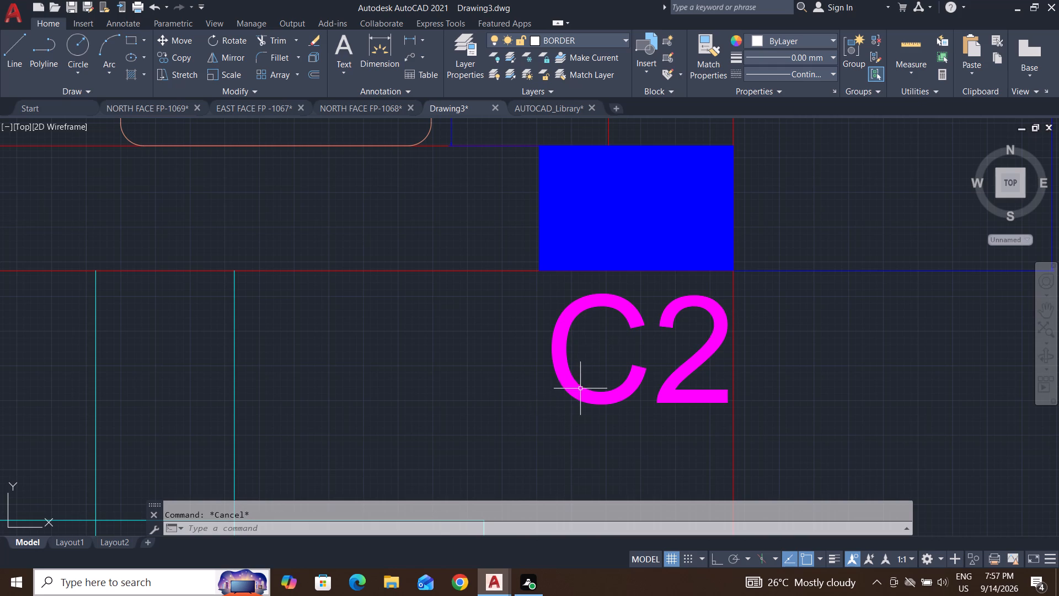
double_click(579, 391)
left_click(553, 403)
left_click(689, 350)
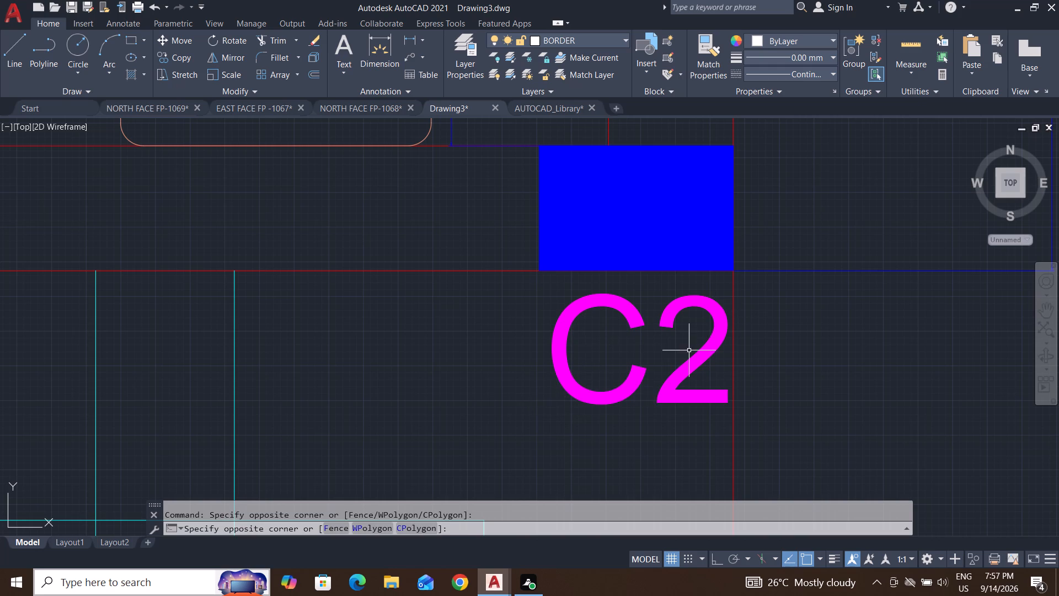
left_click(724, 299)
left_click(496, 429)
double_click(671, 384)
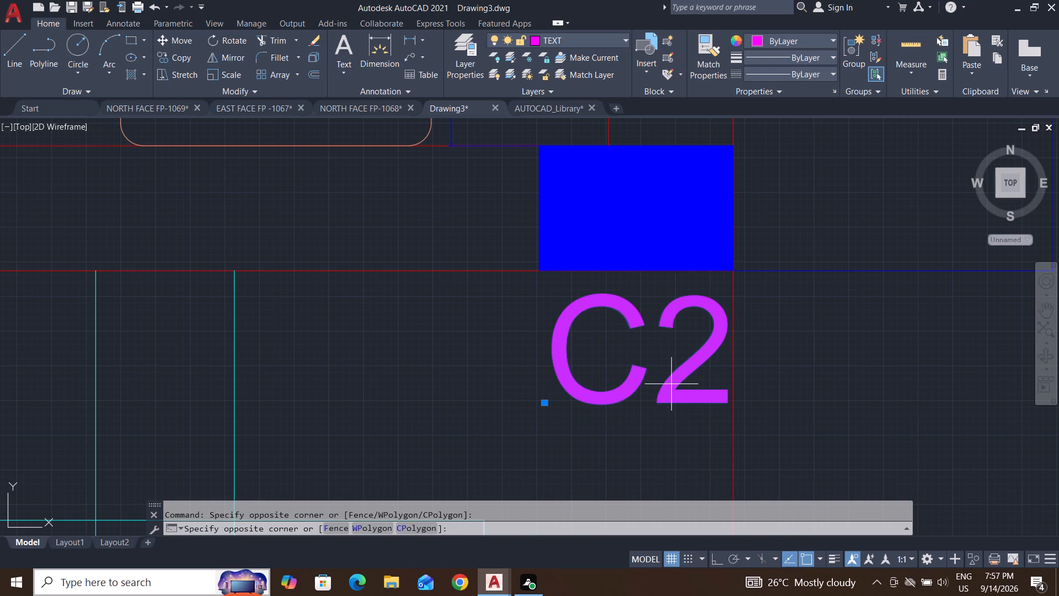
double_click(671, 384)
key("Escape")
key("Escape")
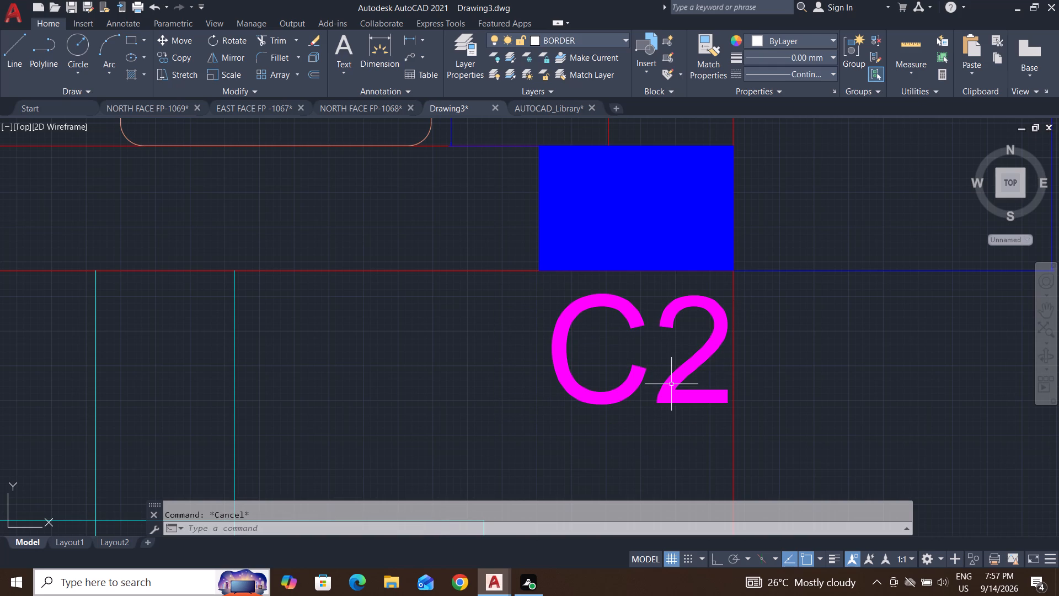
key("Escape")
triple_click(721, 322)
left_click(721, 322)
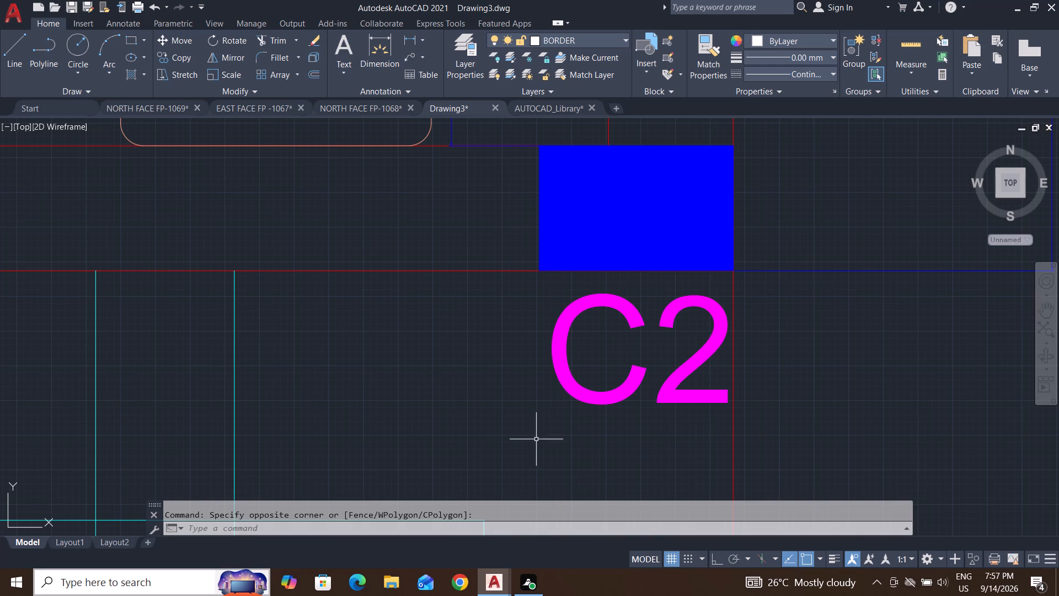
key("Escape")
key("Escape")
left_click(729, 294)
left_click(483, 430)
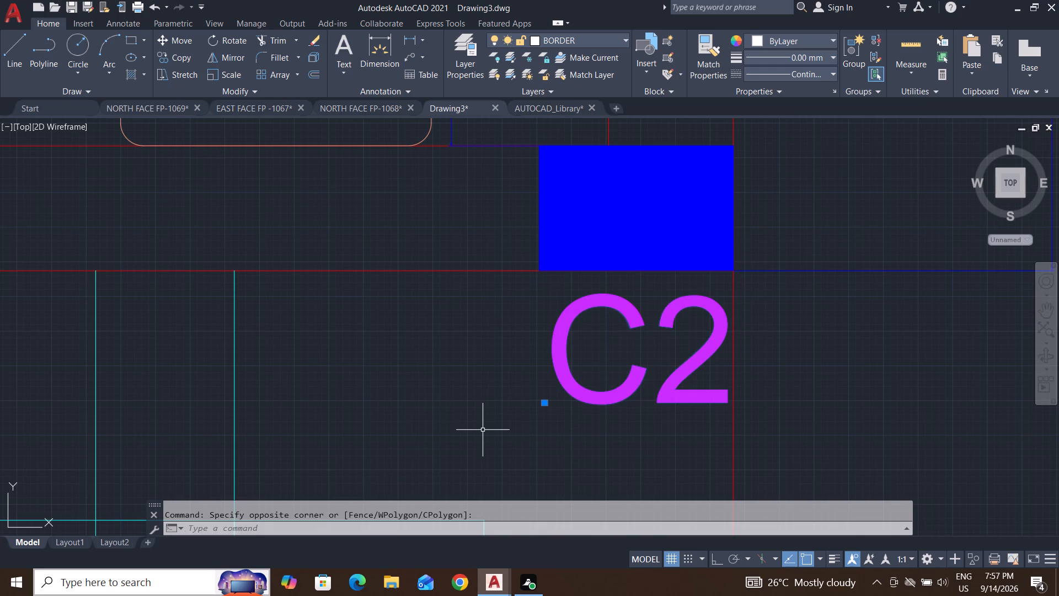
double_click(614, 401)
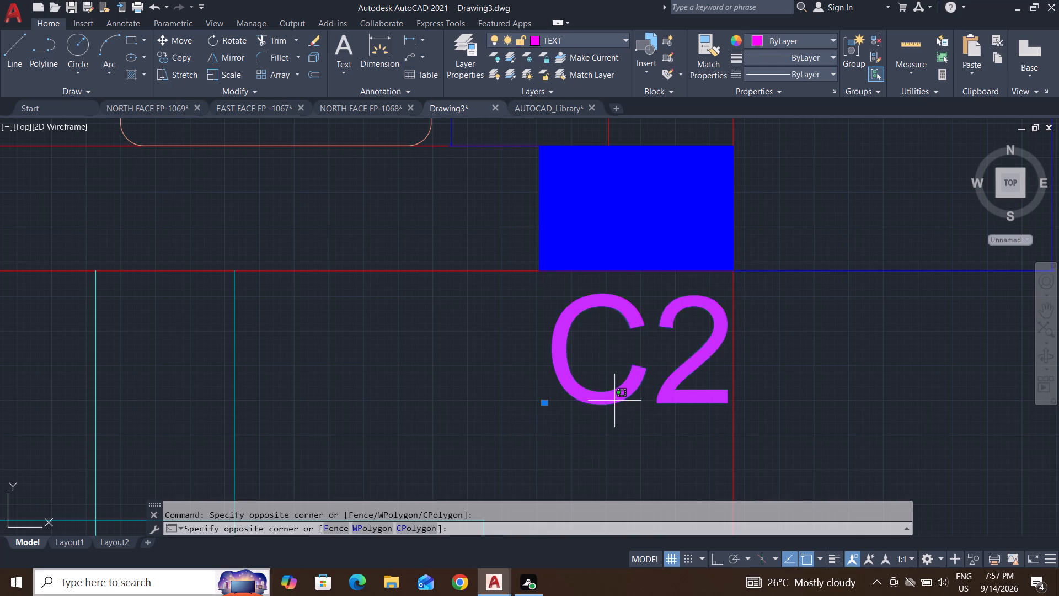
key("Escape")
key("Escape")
Delete the C2 label below the corner column by the toilet.
scroll(619, 436, "down", 6)
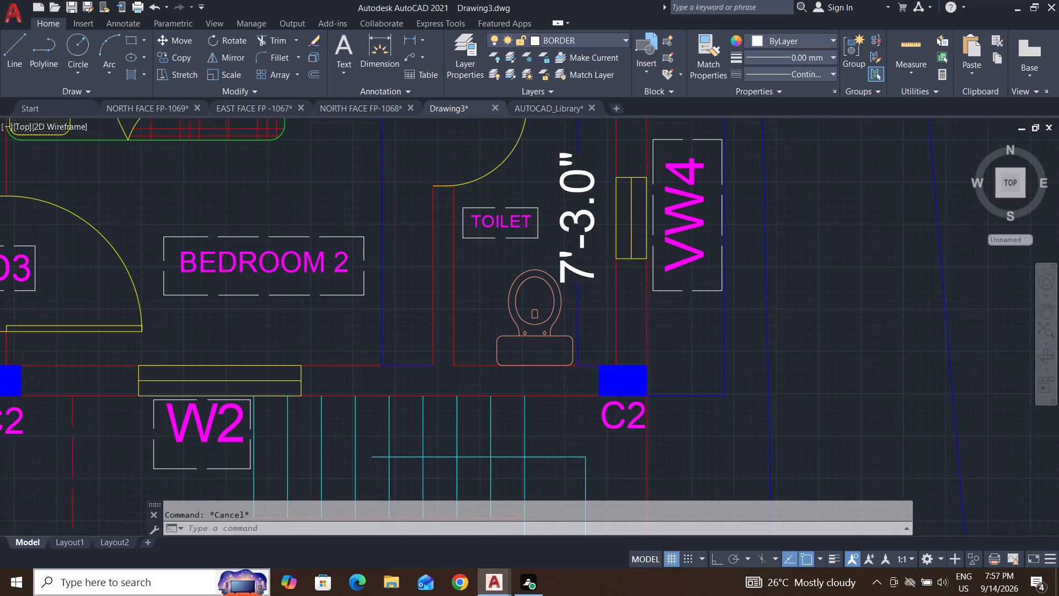
scroll(619, 436, "down", 2)
scroll(410, 348, "up", 3)
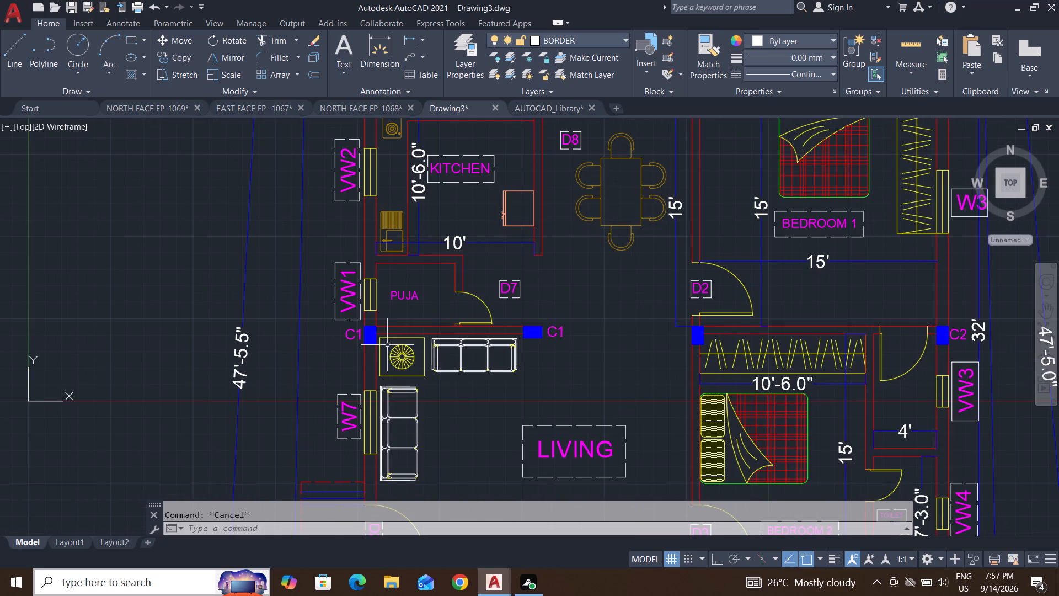
middle_click_drag(748, 390, 505, 290)
middle_click_drag(614, 379, 552, 195)
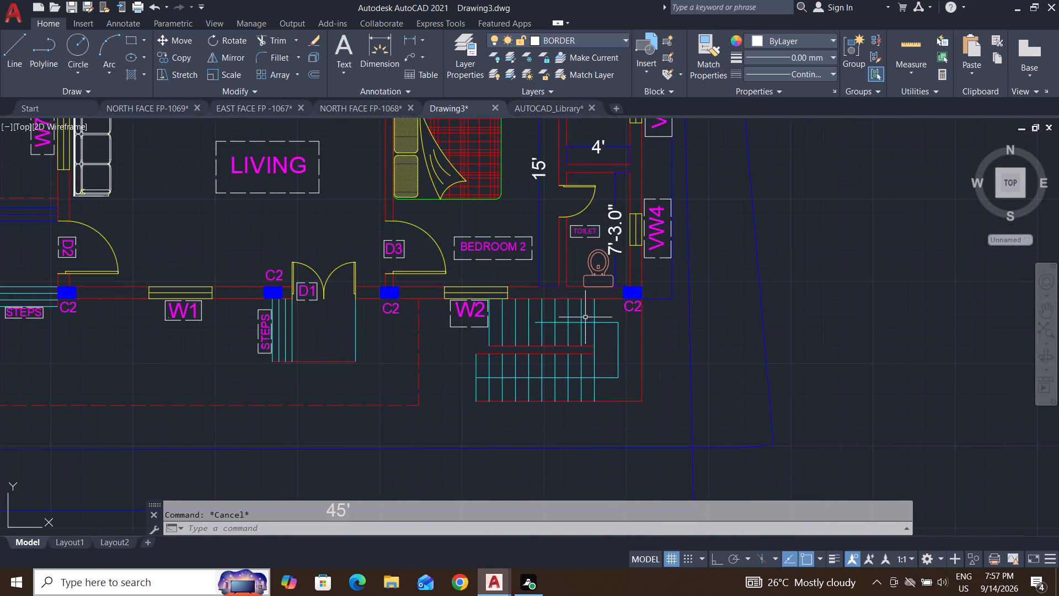
scroll(598, 287, "up", 2)
scroll(686, 356, "up", 3)
key("Escape")
key("Escape")
key("Escape")
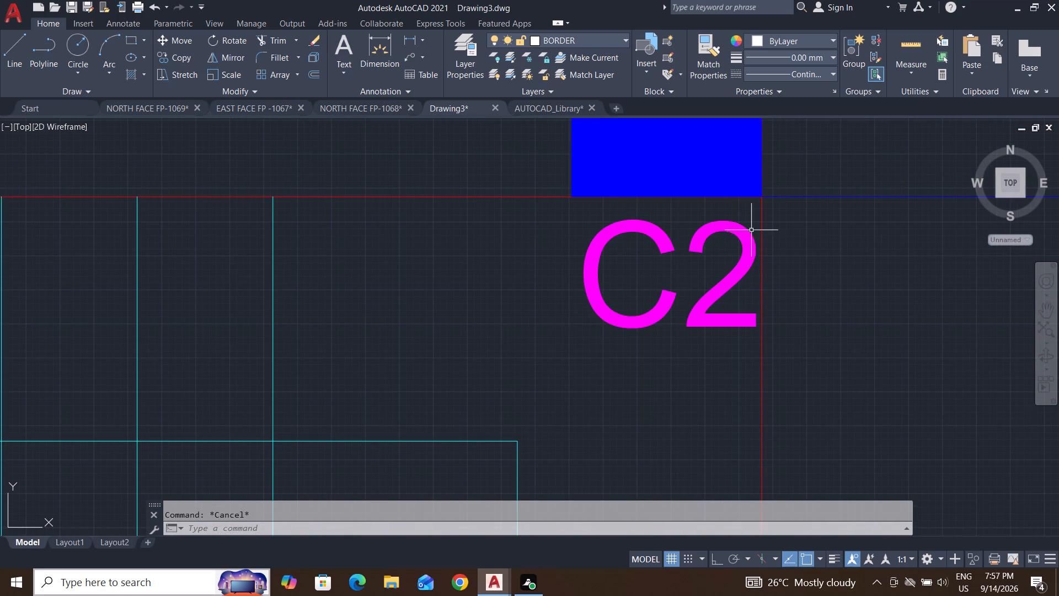
left_click(759, 218)
left_click(558, 358)
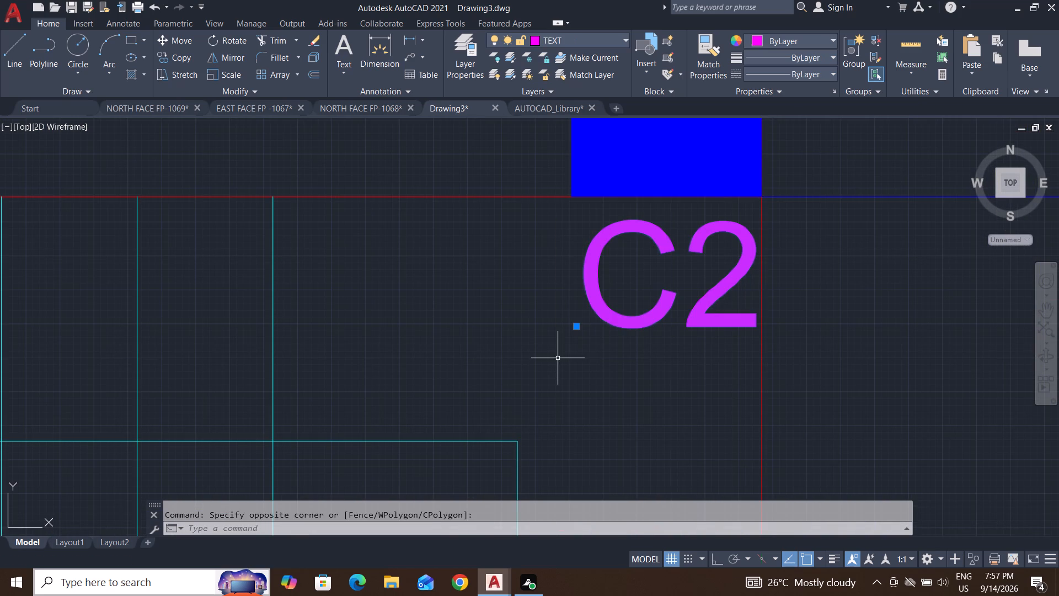
key("Delete")
Copy the C1 label from the column between windows VW1 and W7 to just below the corner column by the toilet.
scroll(692, 431, "down", 9)
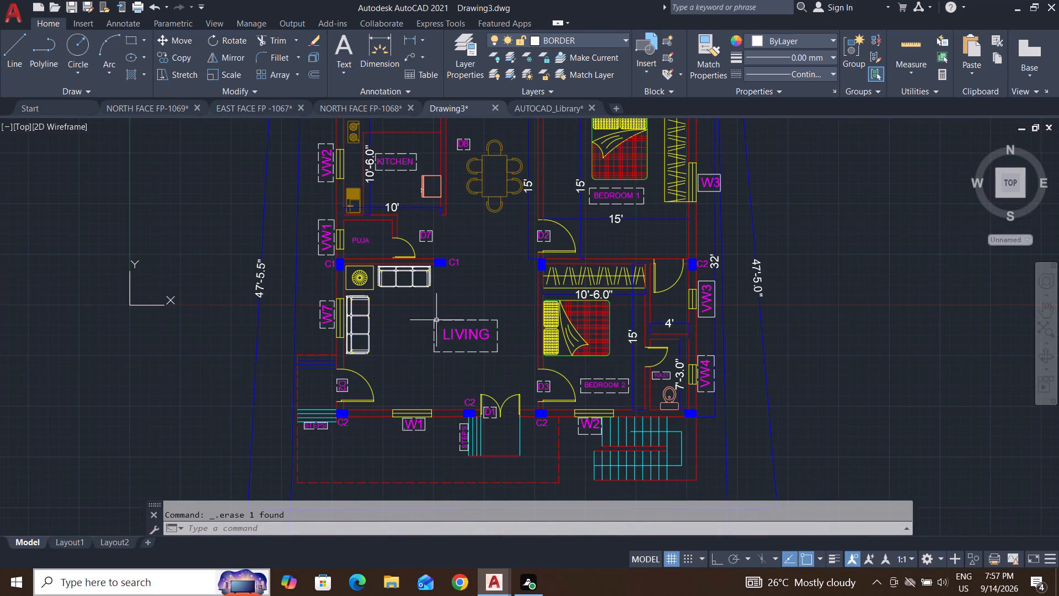
scroll(332, 265, "up", 6)
left_click(347, 247)
left_click(215, 349)
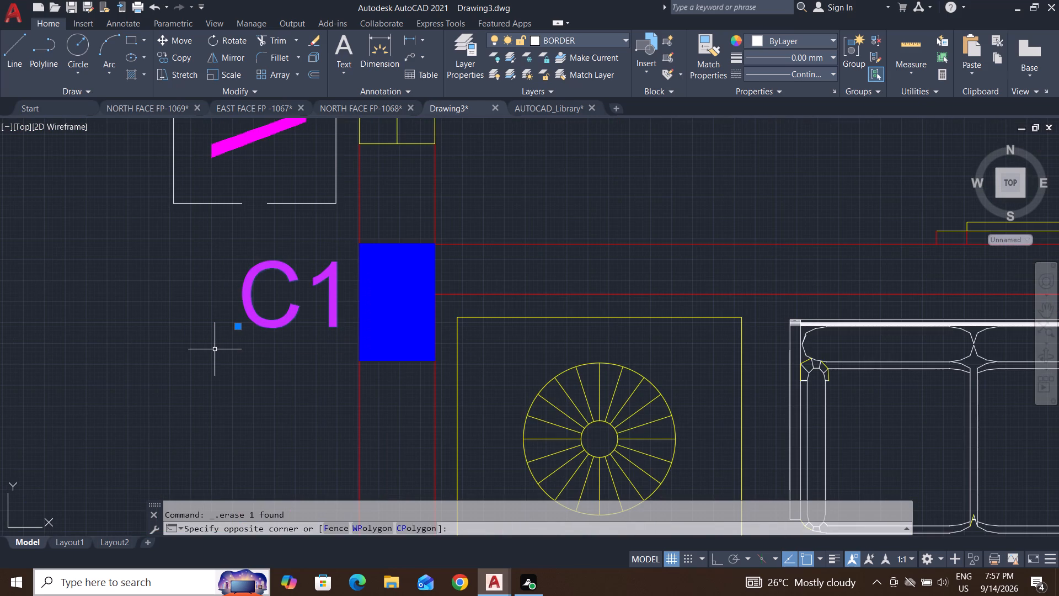
type("CO")
key("Return")
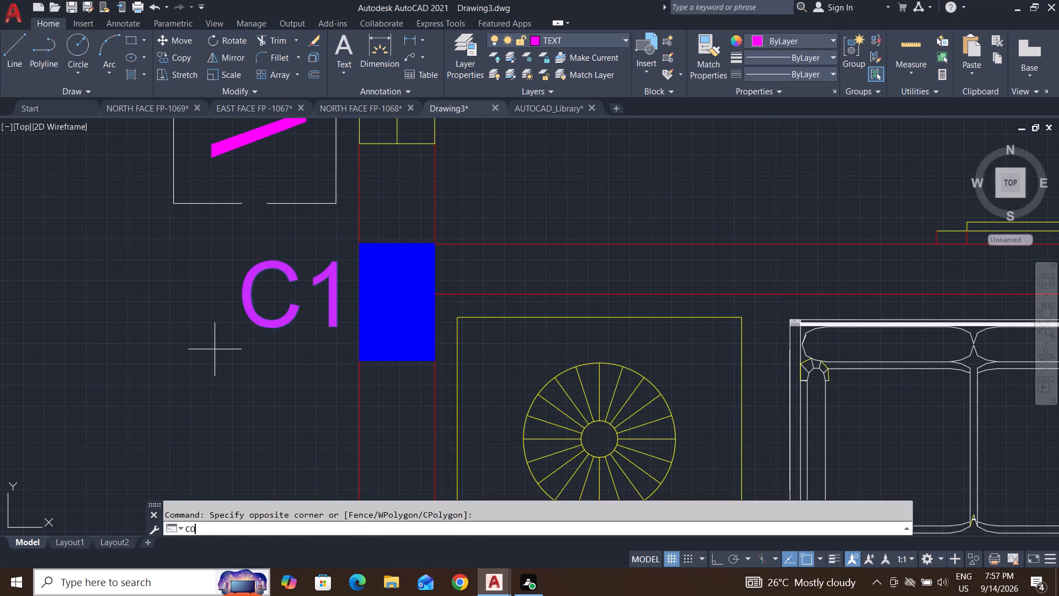
left_click(284, 326)
scroll(284, 326, "down", 4)
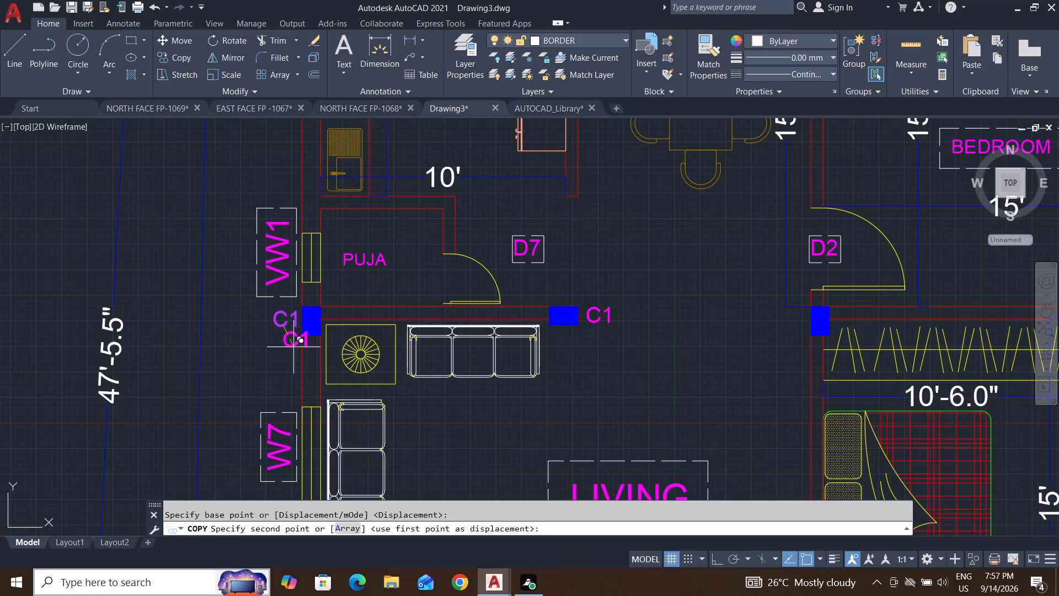
middle_click_drag(637, 445, 216, 201)
scroll(244, 278, "down", 4)
scroll(398, 342, "up", 3)
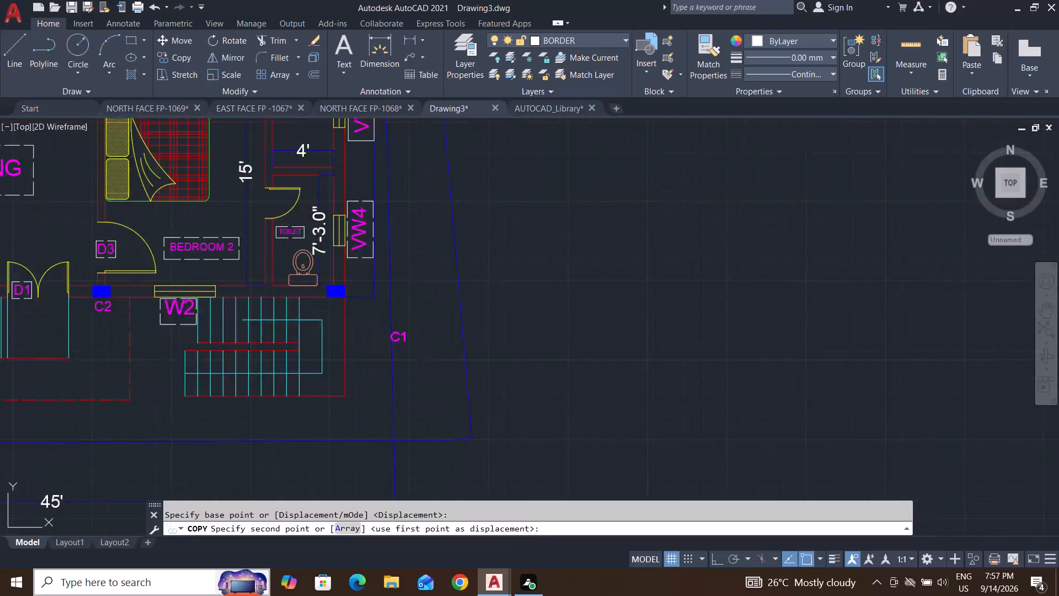
scroll(390, 337, "up", 1)
scroll(248, 277, "up", 2)
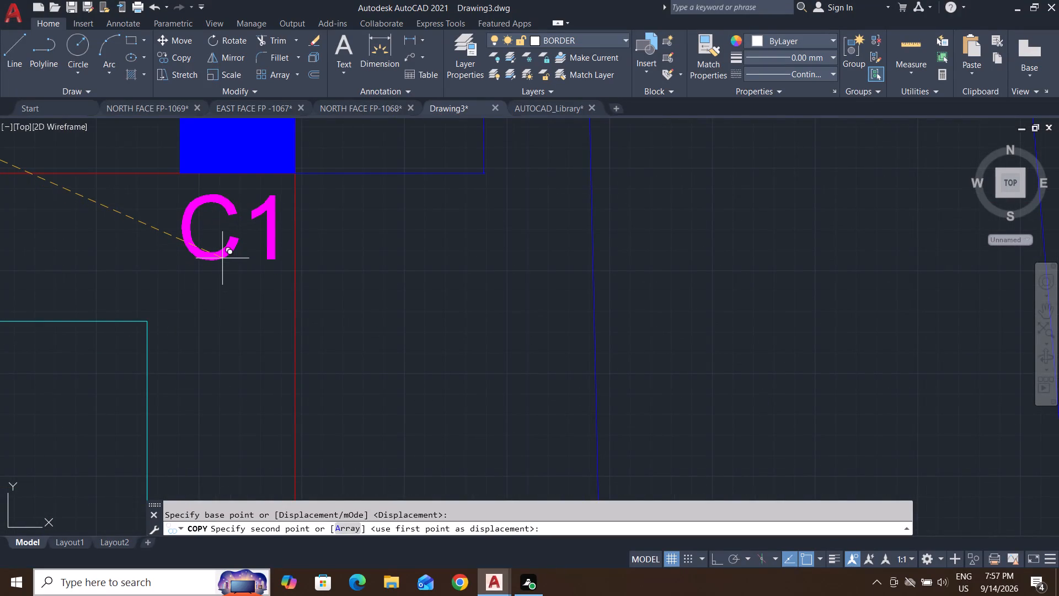
left_click(224, 252)
key("Escape")
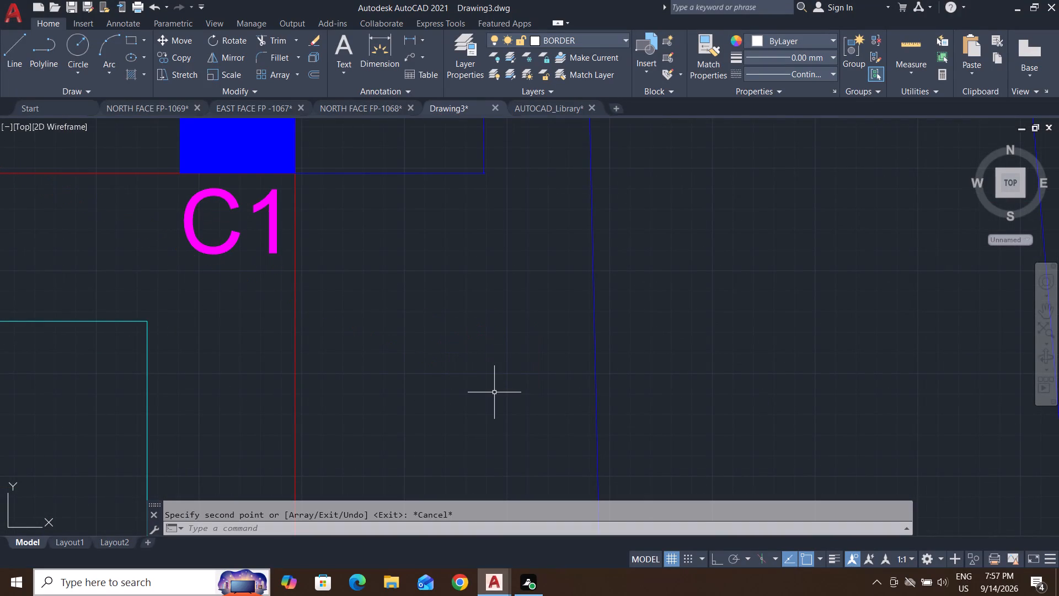
key("Escape")
key("Escape")
key("Escape")
key("Escape")
key("Escape")
key("Escape")
key("Escape")
key("Escape")
key("Escape")
key("Escape")
key("Escape")
key("Escape")
key("Escape")
key("Escape")
key("Escape")
key("Escape")
key("Escape")
key("Escape")
key("Escape")
key("Escape")
scroll(498, 395, "down", 4)
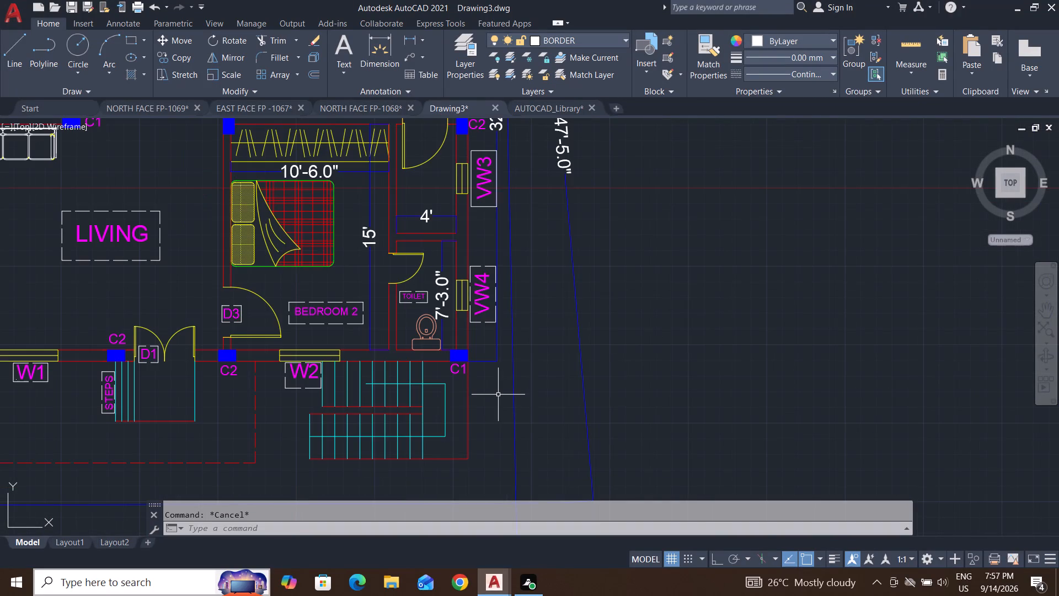
scroll(502, 397, "down", 1)
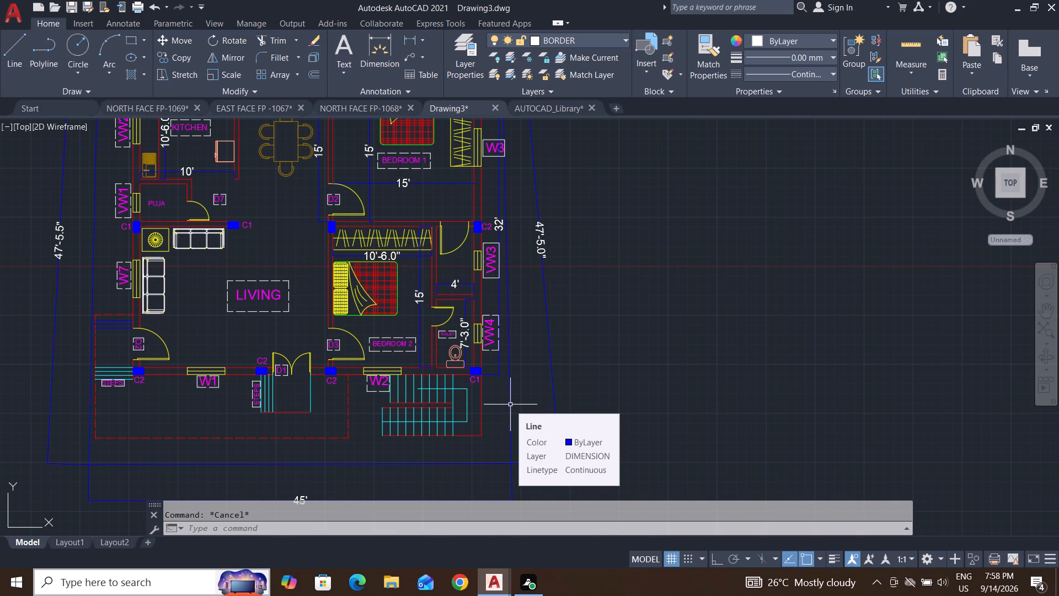
key("Escape")
key("Escape")
key("Escape")
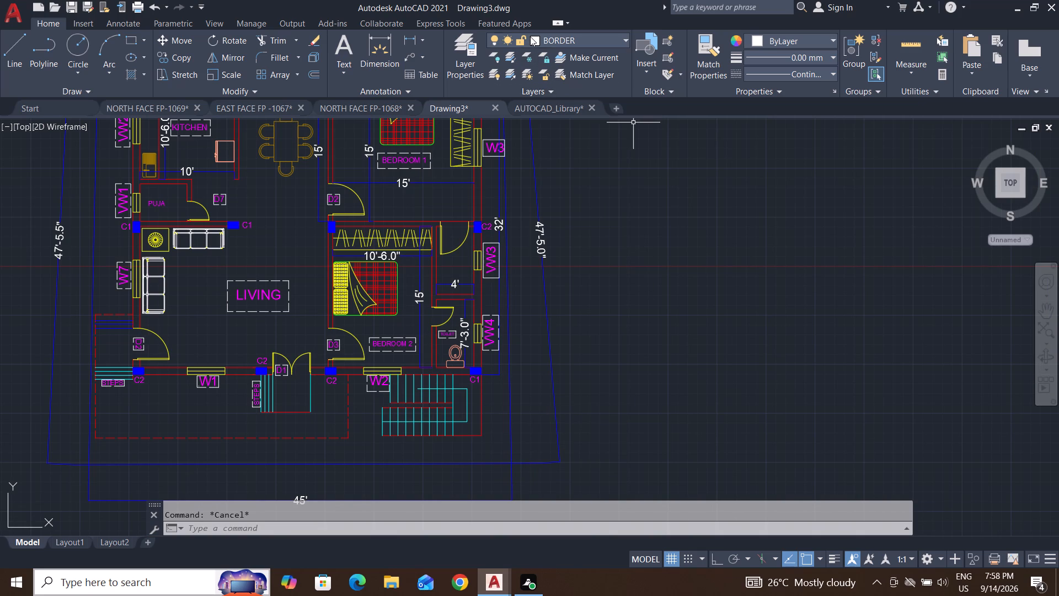
On the DIMENSION layer, add a linear dimension across the toilet's inside width, placed just above its lower wall.
left_click(562, 39)
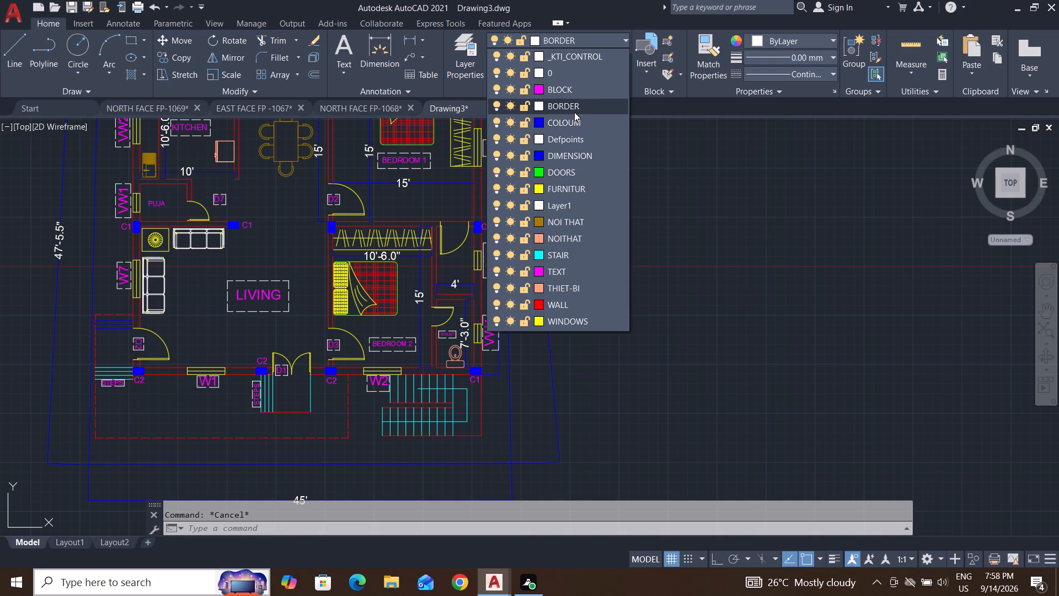
left_click(571, 155)
left_click(412, 42)
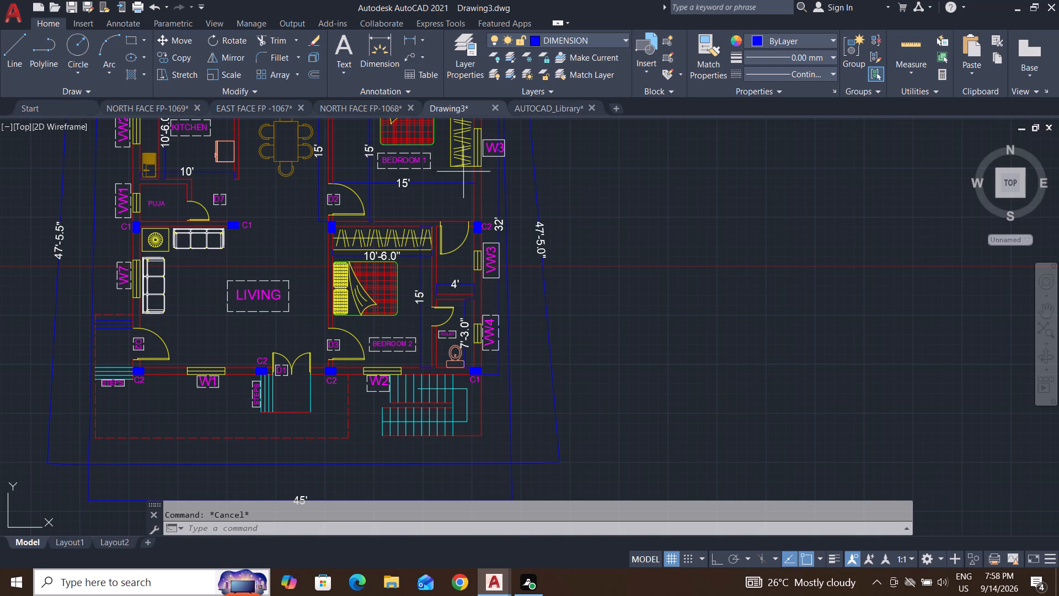
scroll(470, 390, "up", 3)
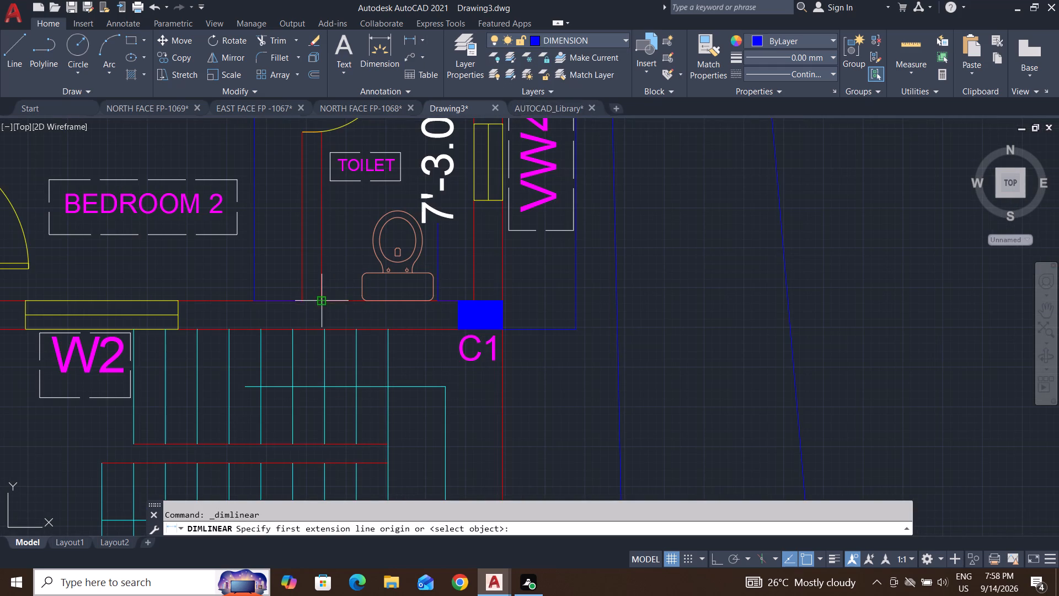
left_click(319, 297)
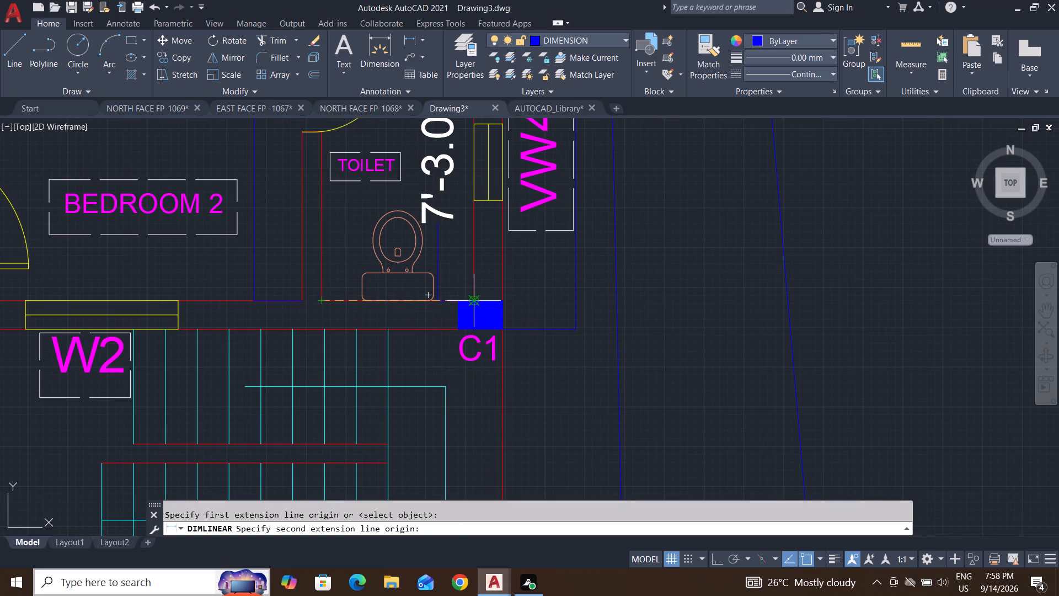
left_click(471, 299)
left_click(424, 258)
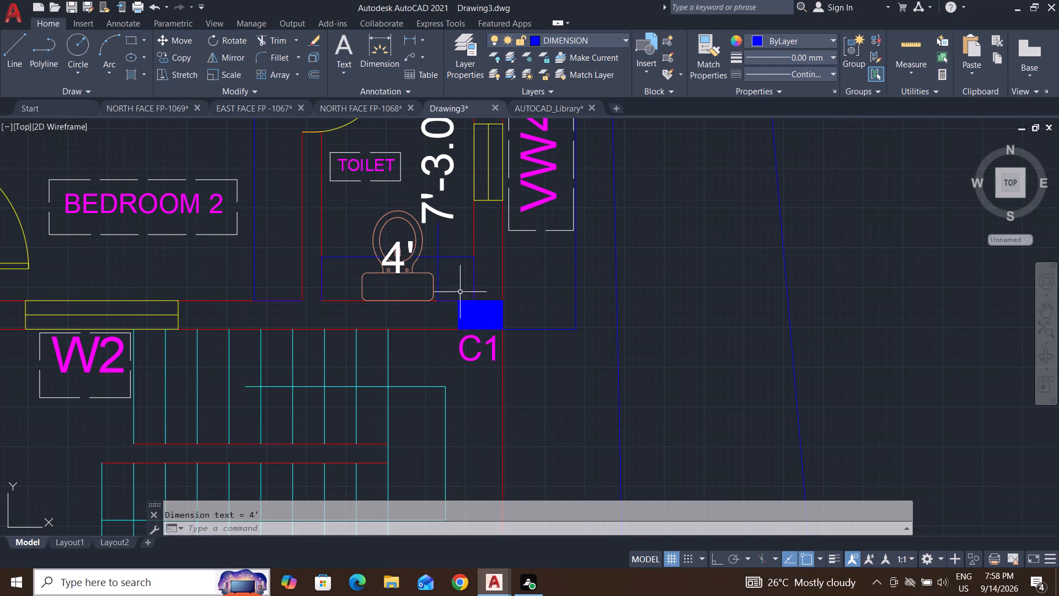
key("Escape")
key("Escape")
key("Escape")
key("Escape")
key("Escape")
key("Escape")
key("Escape")
key("Escape")
key("Escape")
key("Escape")
key("Escape")
key("Escape")
key("Escape")
key("Escape")
key("Escape")
key("Escape")
key("Escape")
key("Escape")
key("Escape")
key("Escape")
key("Escape")
scroll(663, 420, "down", 2)
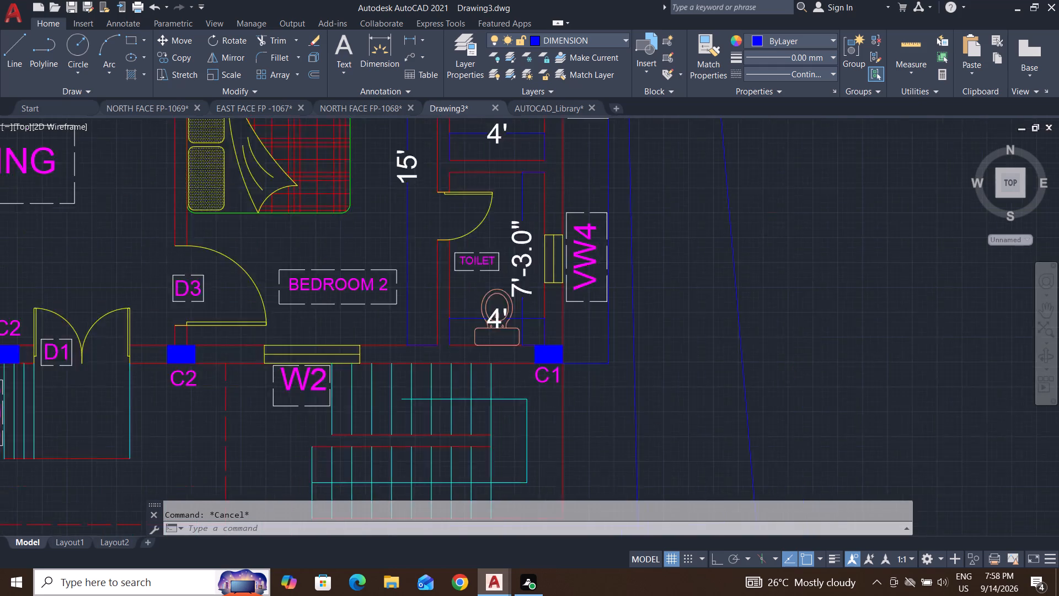
scroll(663, 420, "down", 1)
key("Escape")
key("Escape")
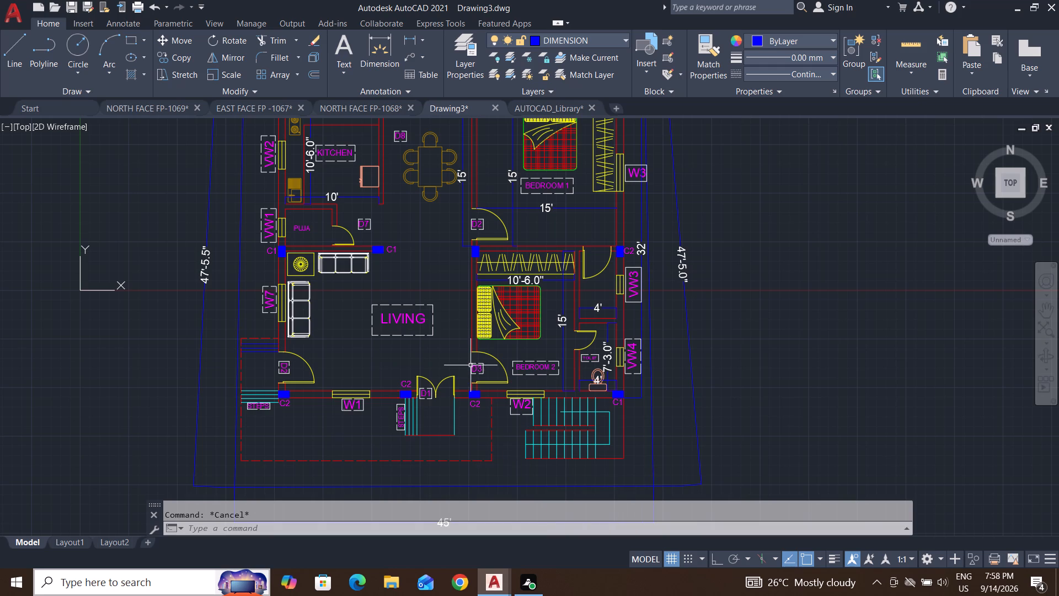
Move all seven door symbols on the floor plan, including the double entrance door, to the DOORS layer.
left_click(490, 354)
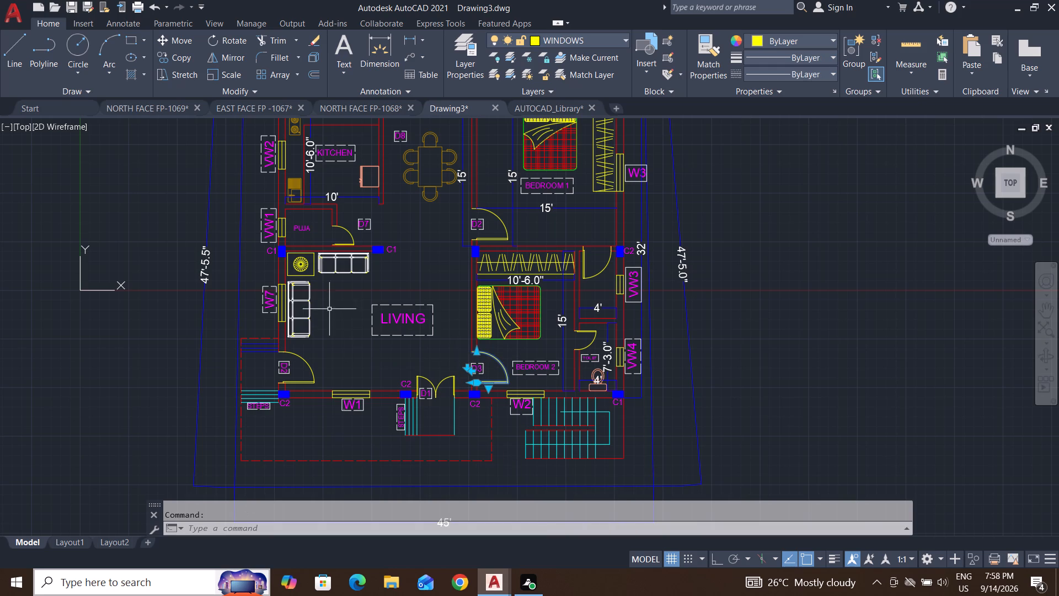
left_click(319, 365)
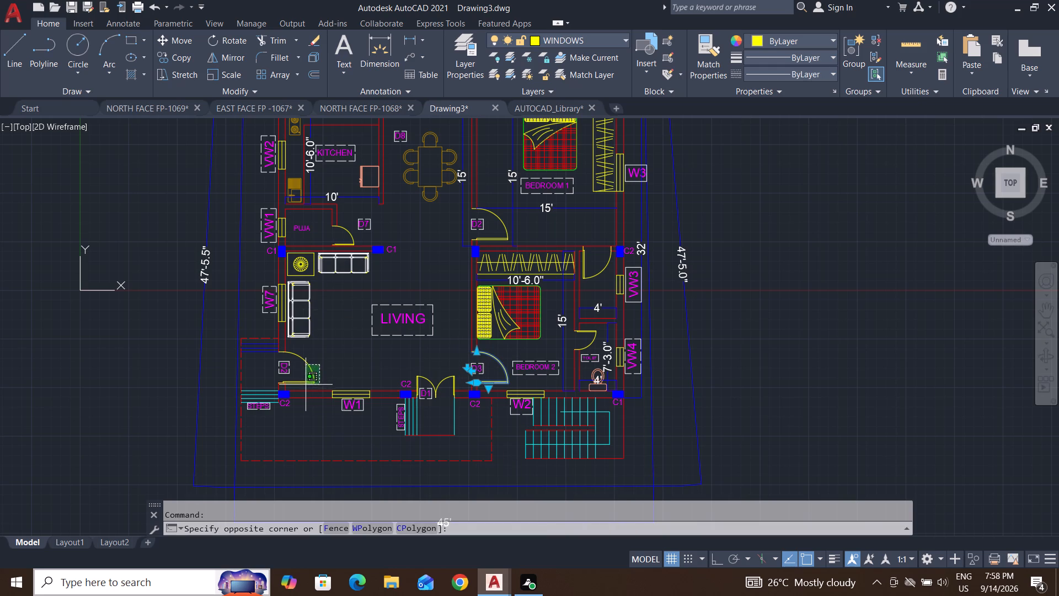
left_click(306, 385)
scroll(306, 385, "up", 3)
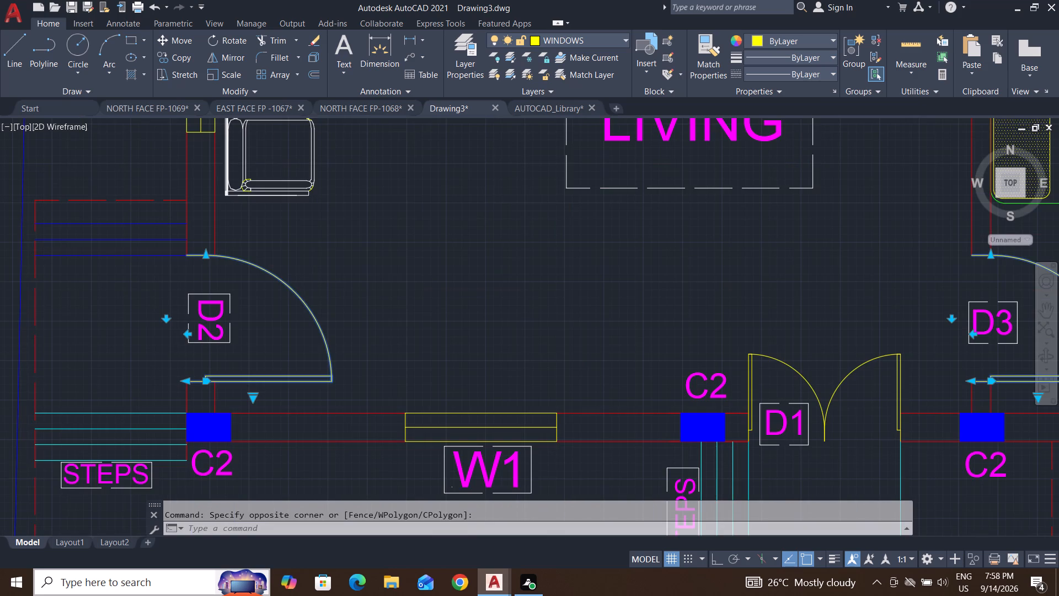
scroll(443, 382, "down", 4)
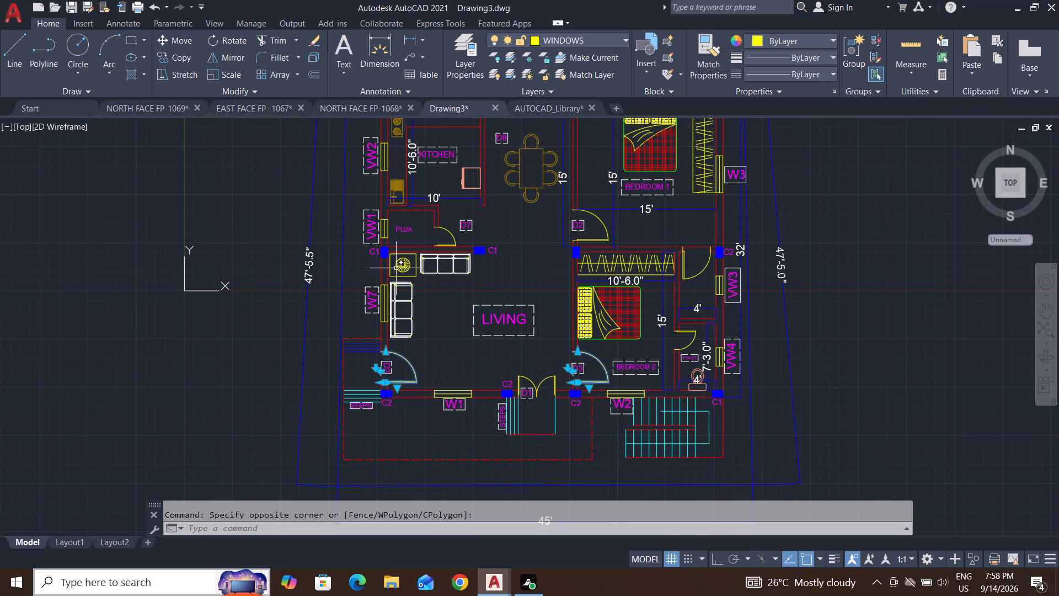
middle_click_drag(456, 195, 461, 241)
scroll(451, 287, "up", 6)
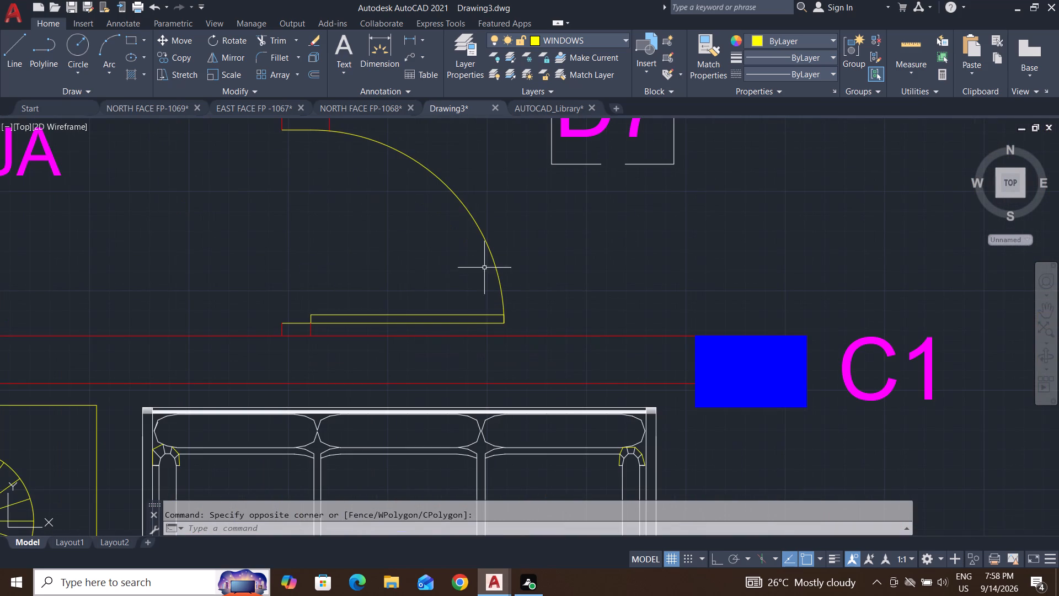
left_click(511, 164)
left_click(325, 331)
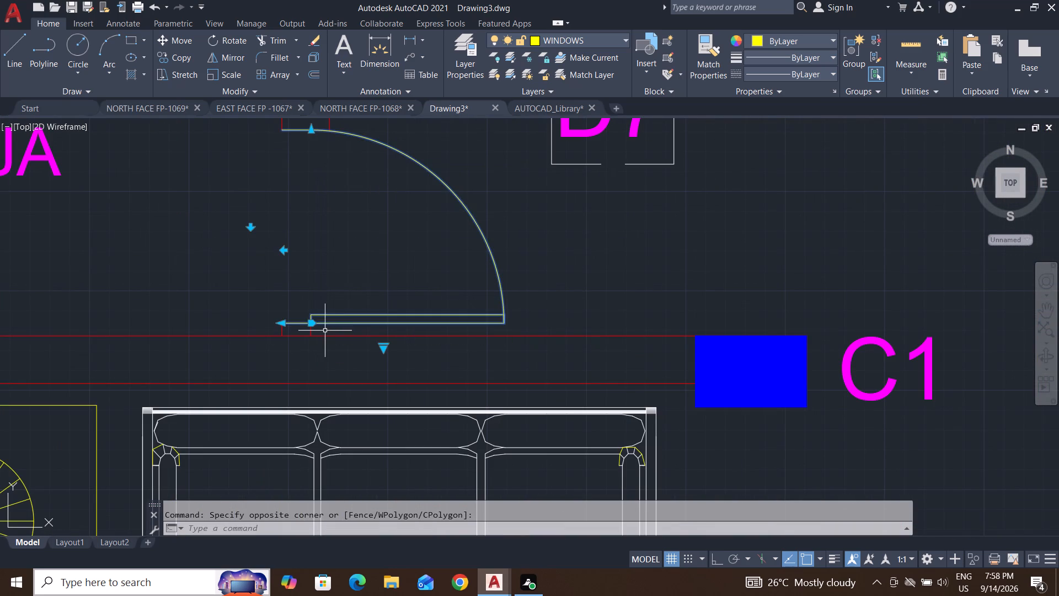
scroll(307, 354, "down", 3)
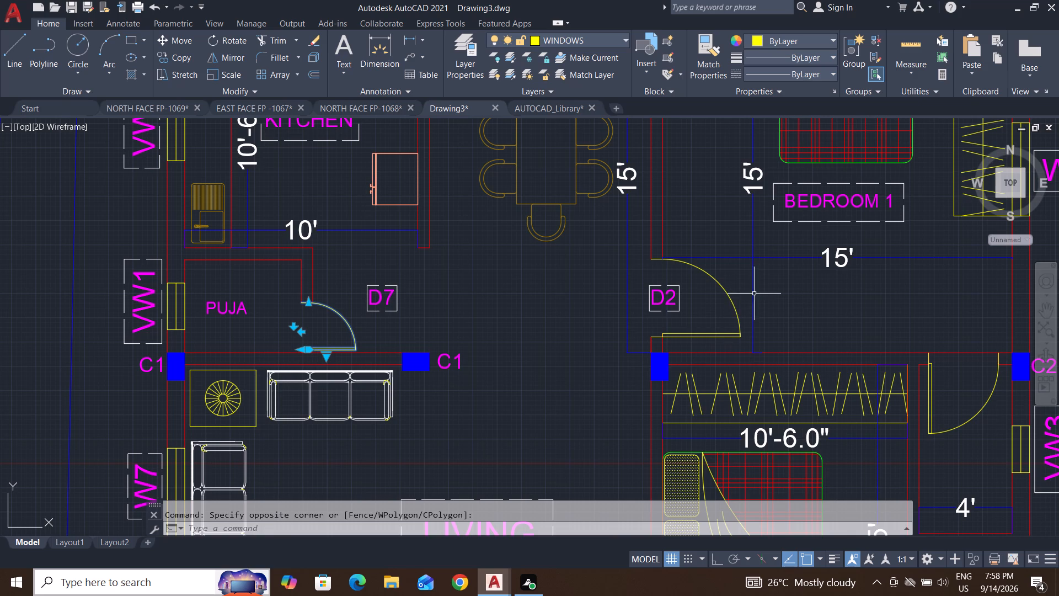
left_click(763, 286)
left_click(767, 289)
left_click(748, 281)
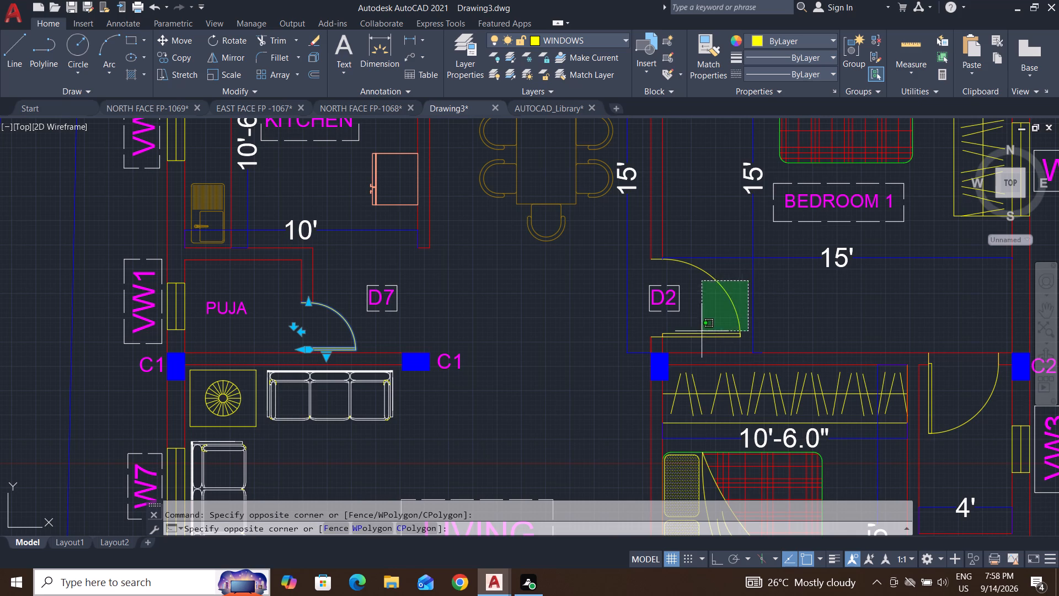
left_click(677, 348)
scroll(664, 333, "up", 3)
scroll(664, 333, "down", 4)
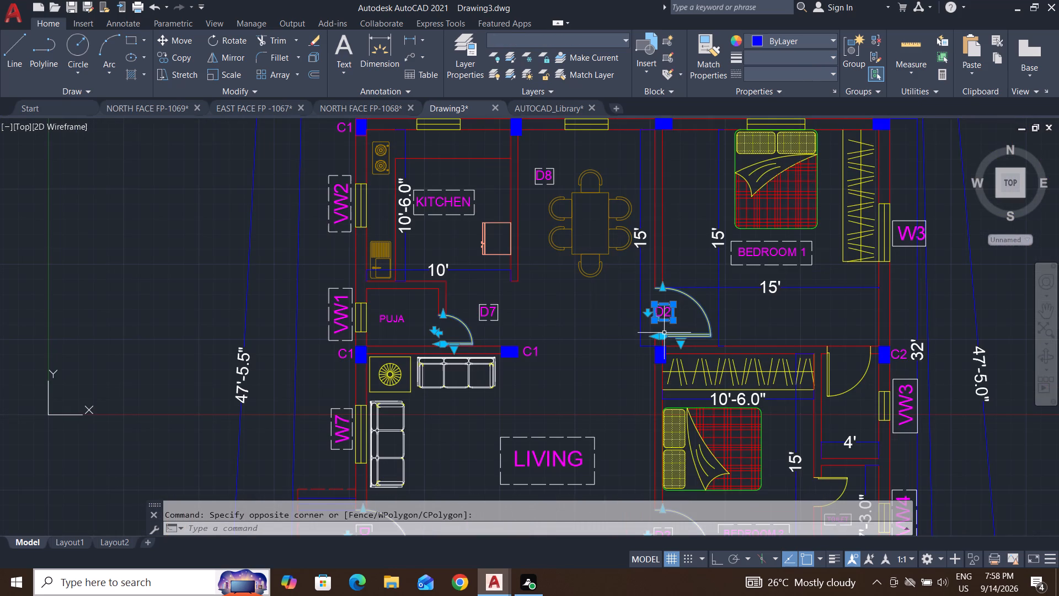
middle_click_drag(670, 427, 568, 279)
middle_click_drag(585, 398, 576, 353)
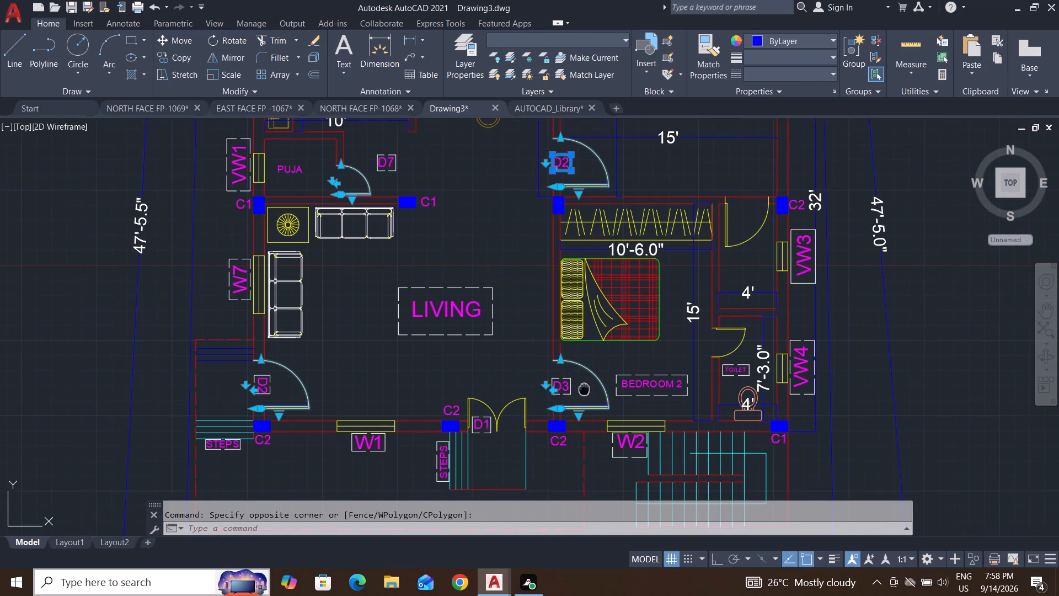
middle_click_drag(576, 353, 574, 267)
scroll(502, 267, "up", 3)
left_click(568, 242)
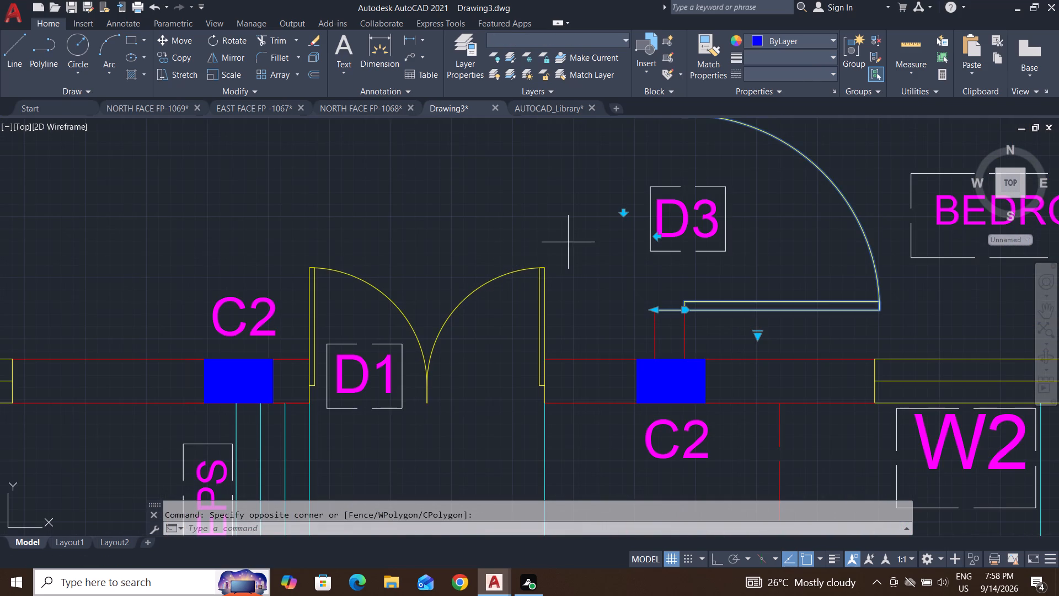
left_click(301, 303)
scroll(504, 398, "down", 4)
scroll(753, 289, "up", 3)
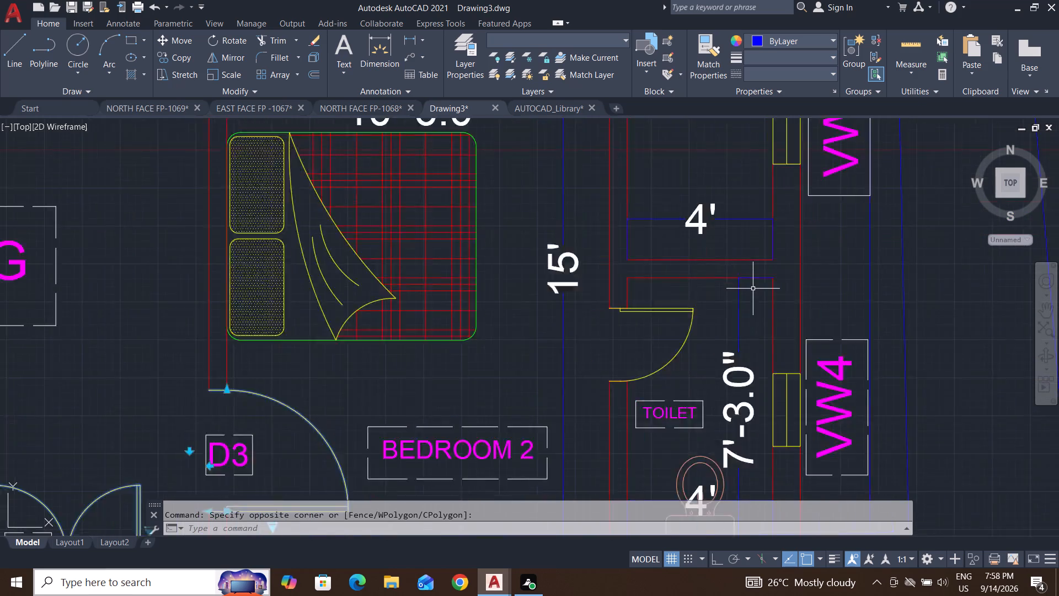
left_click(681, 295)
left_click(560, 446)
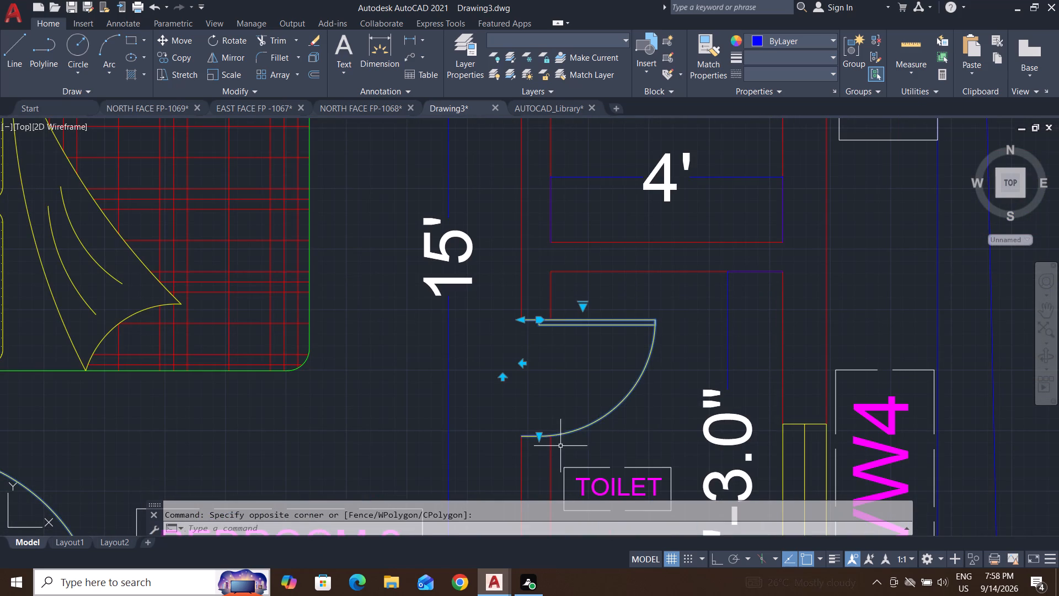
scroll(523, 446, "down", 4)
scroll(572, 300, "up", 2)
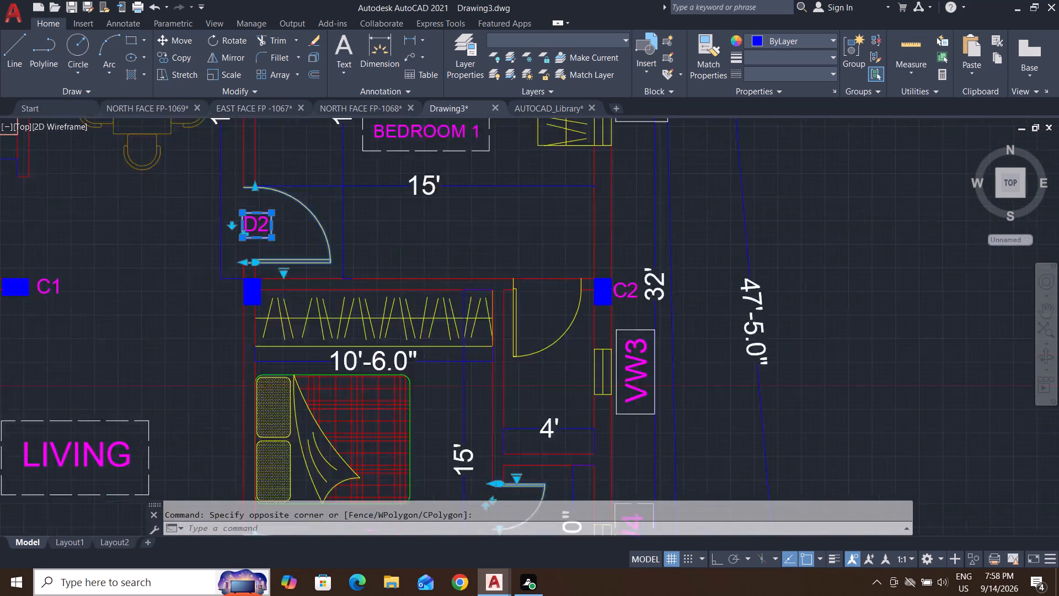
scroll(572, 299, "up", 1)
left_click(603, 292)
left_click(411, 469)
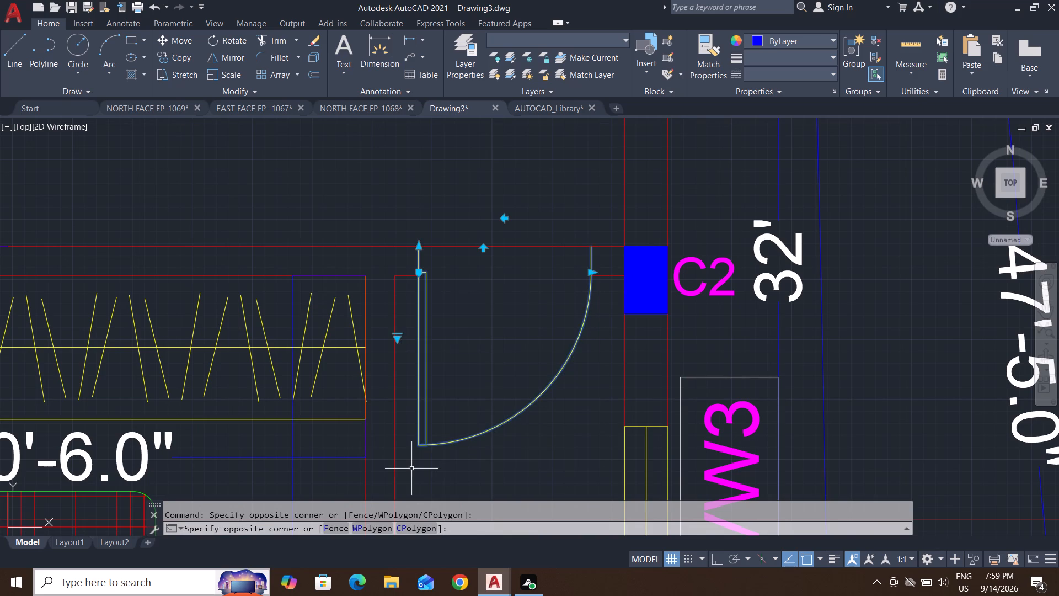
scroll(464, 393, "down", 4)
middle_click_drag(457, 356, 582, 376)
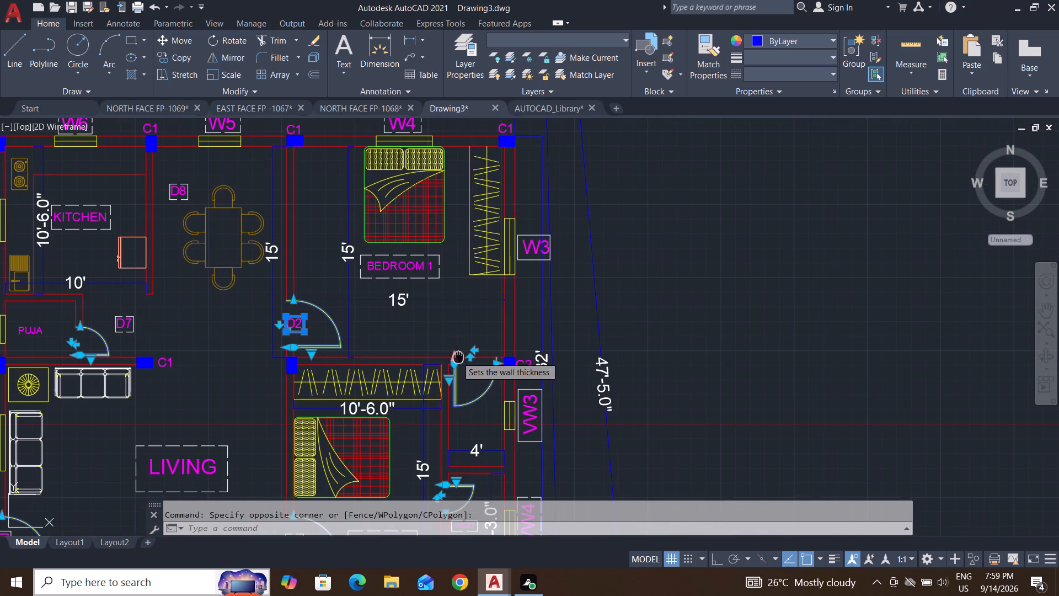
middle_click_drag(582, 376, 657, 379)
scroll(509, 438, "down", 2)
middle_click_drag(509, 438, 505, 332)
scroll(509, 438, "up", 1)
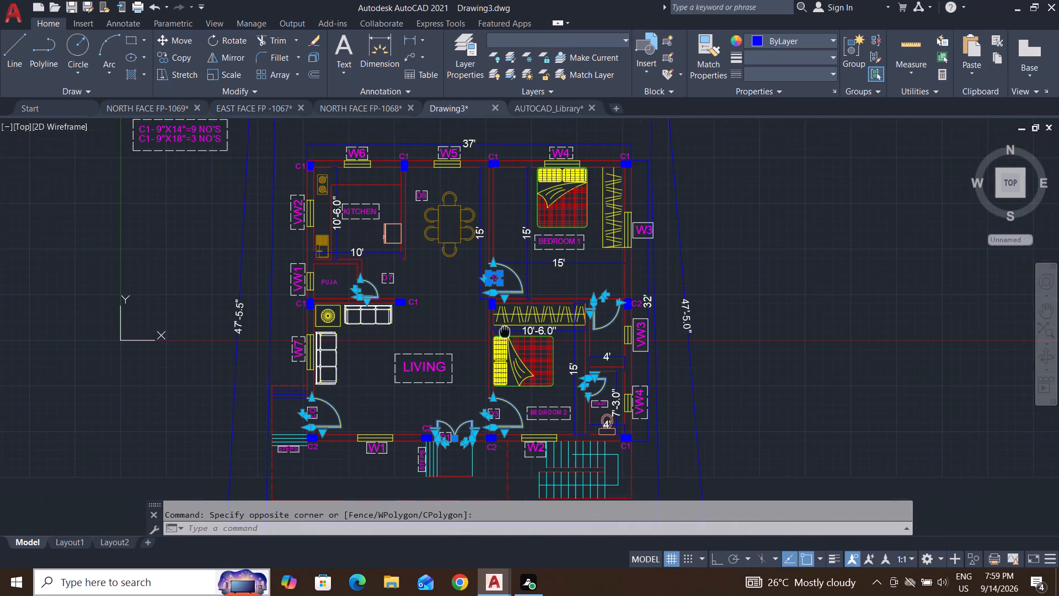
middle_click_drag(505, 332, 505, 330)
left_click(618, 40)
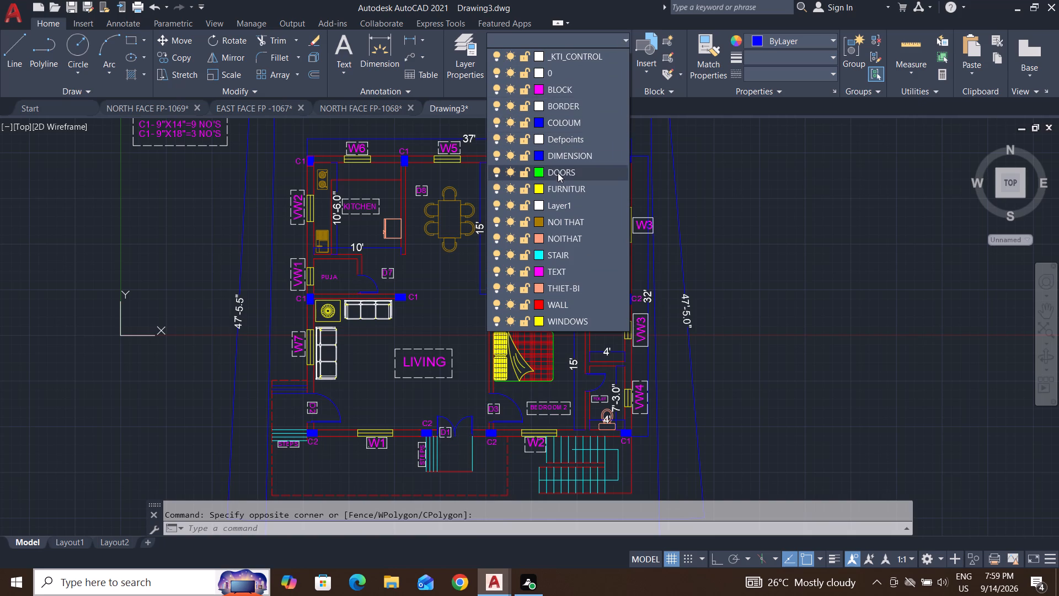
left_click(558, 172)
key("Escape")
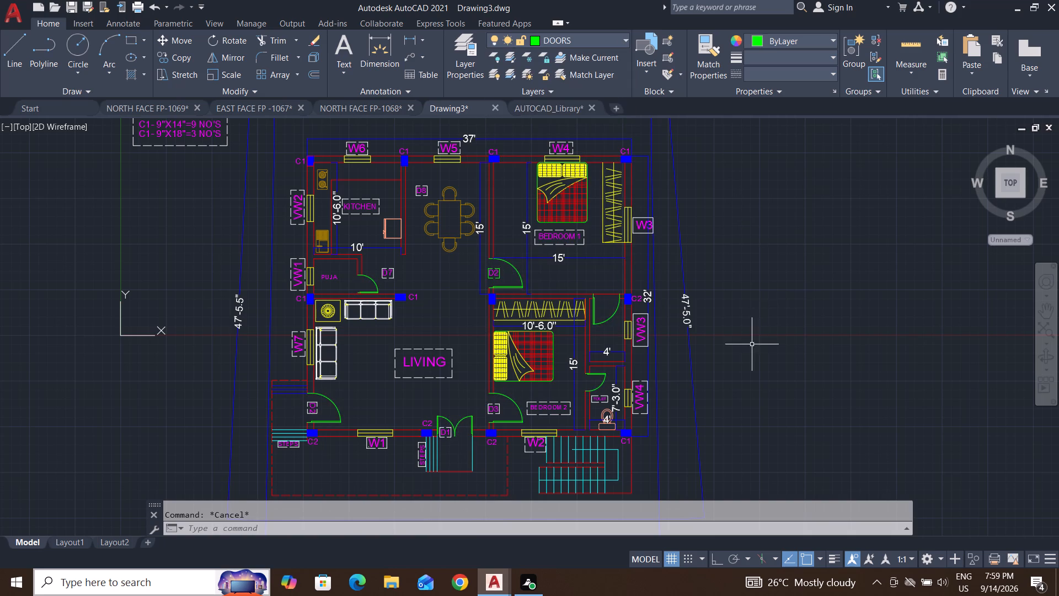
key("Escape")
key("Escape")
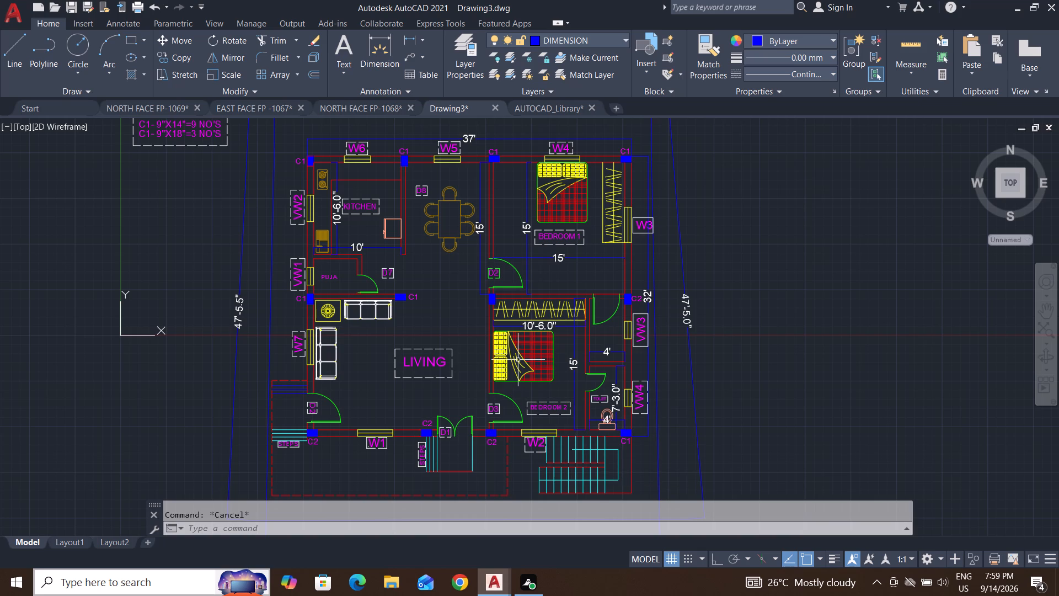
Make BORDER the current layer.
middle_click_drag(516, 433, 576, 359)
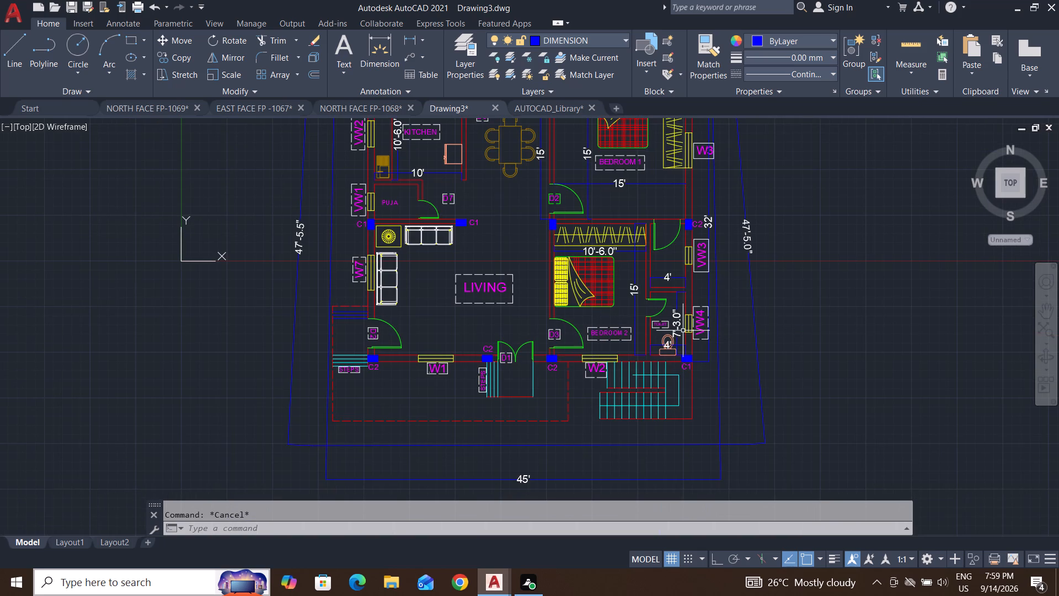
scroll(567, 433, "down", 2)
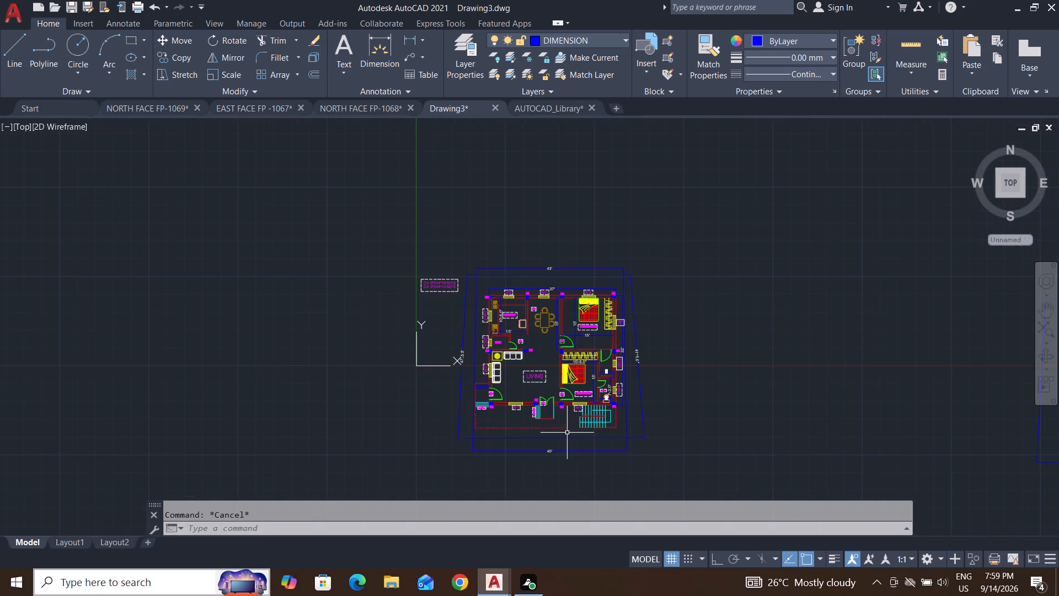
middle_click_drag(567, 433, 568, 380)
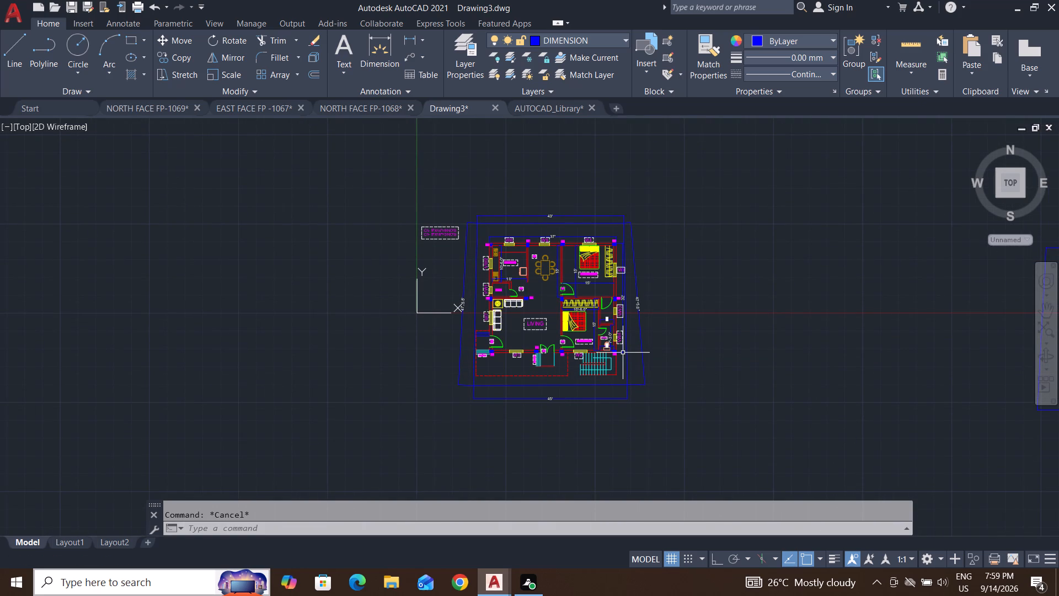
key("Escape")
key("Escape")
left_click(608, 45)
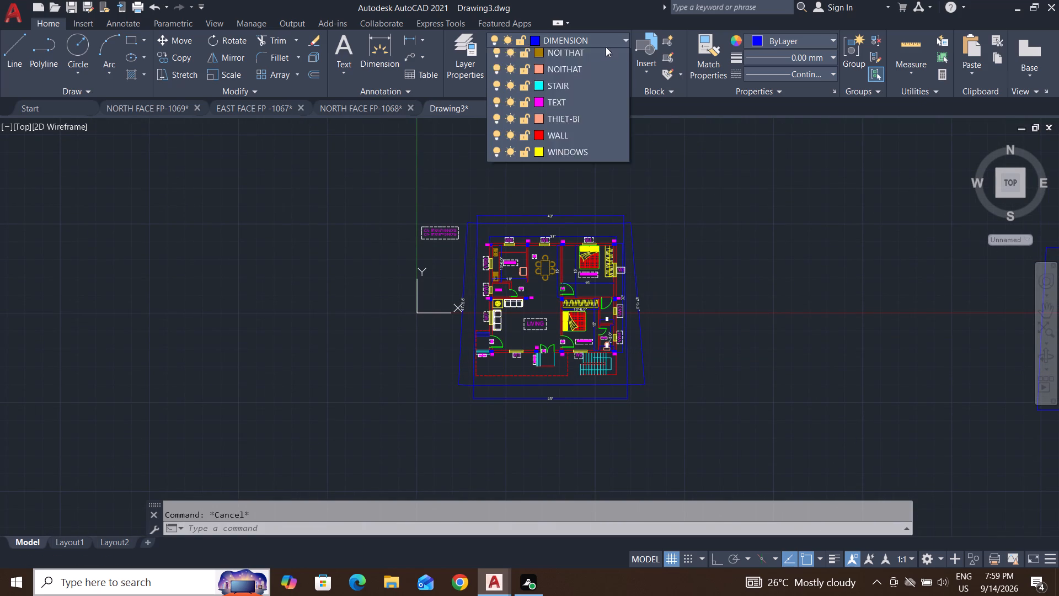
left_click(581, 104)
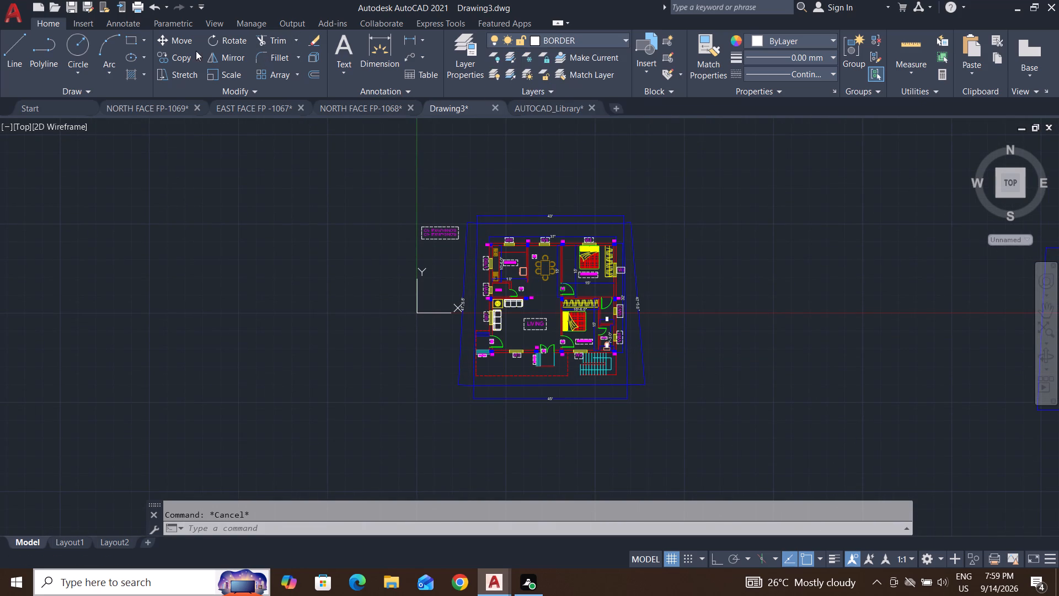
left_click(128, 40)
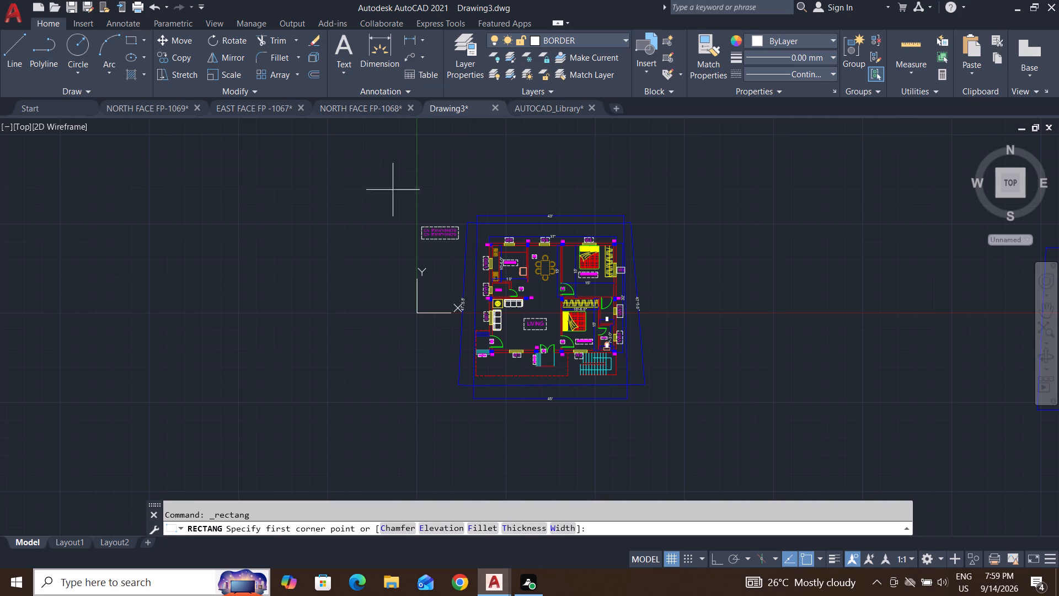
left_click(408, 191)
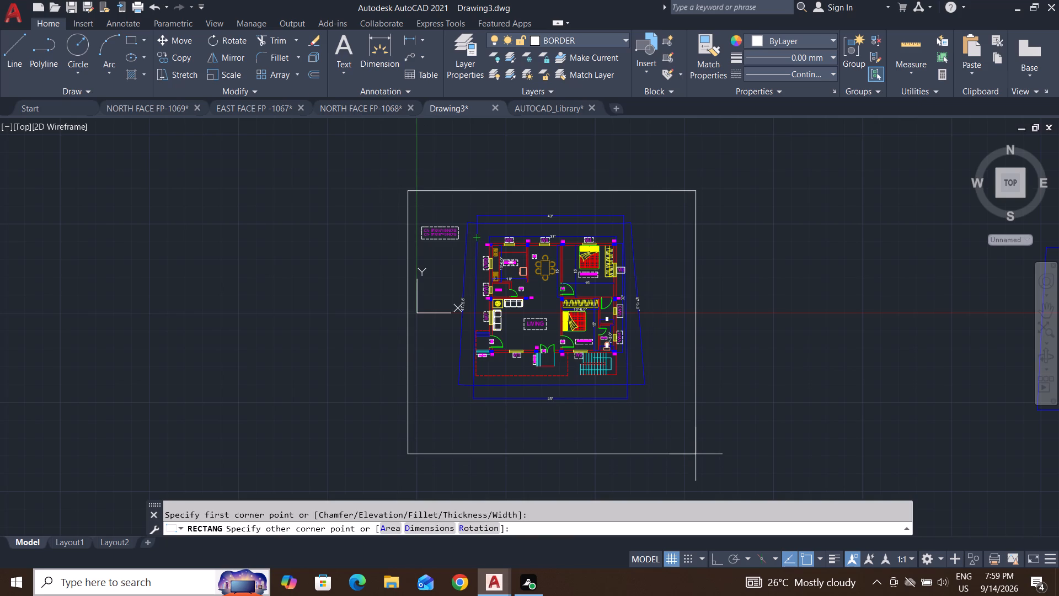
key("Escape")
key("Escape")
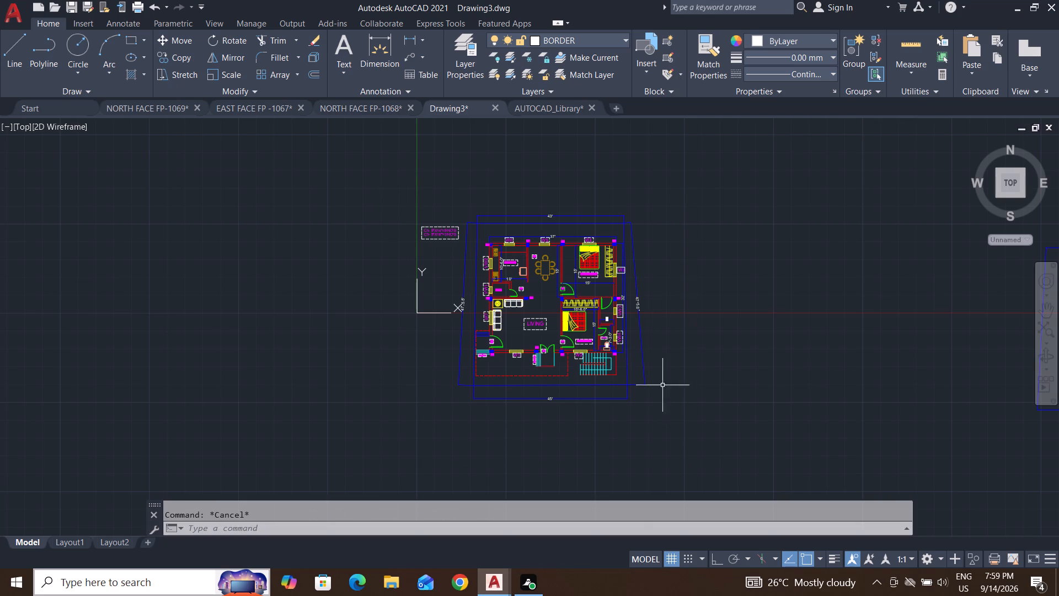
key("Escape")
Draw a border rectangle around the whole floor plan, its plot outline and dimensions, and the column schedule note.
left_click(129, 38)
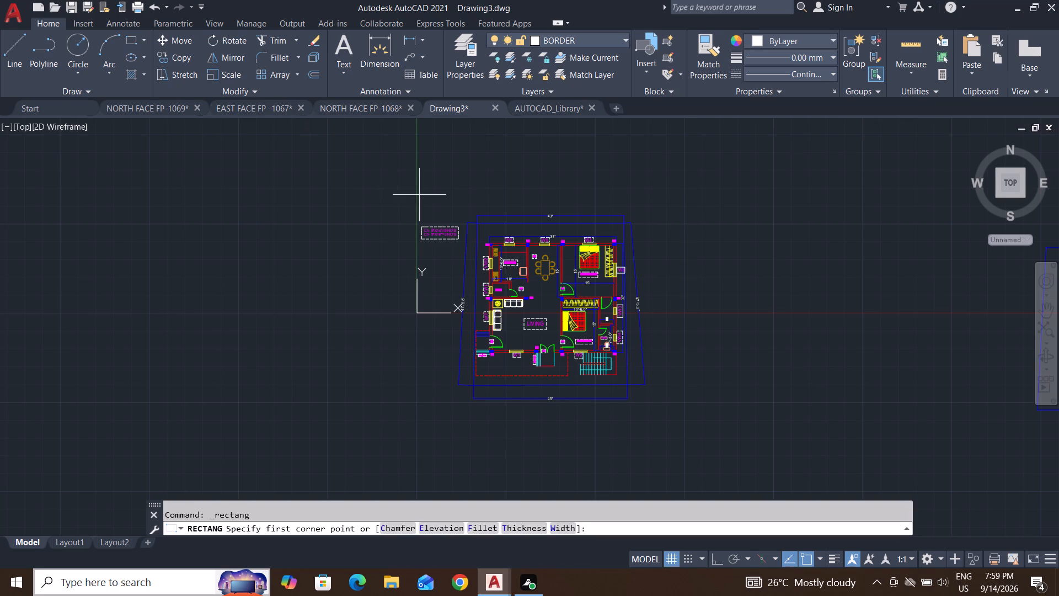
left_click(411, 191)
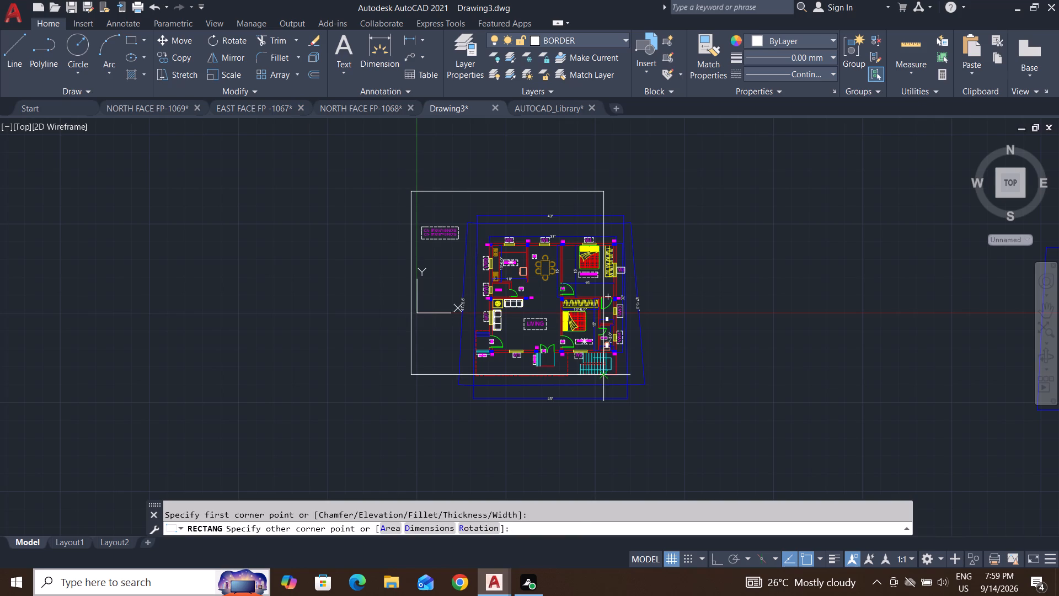
left_click(678, 446)
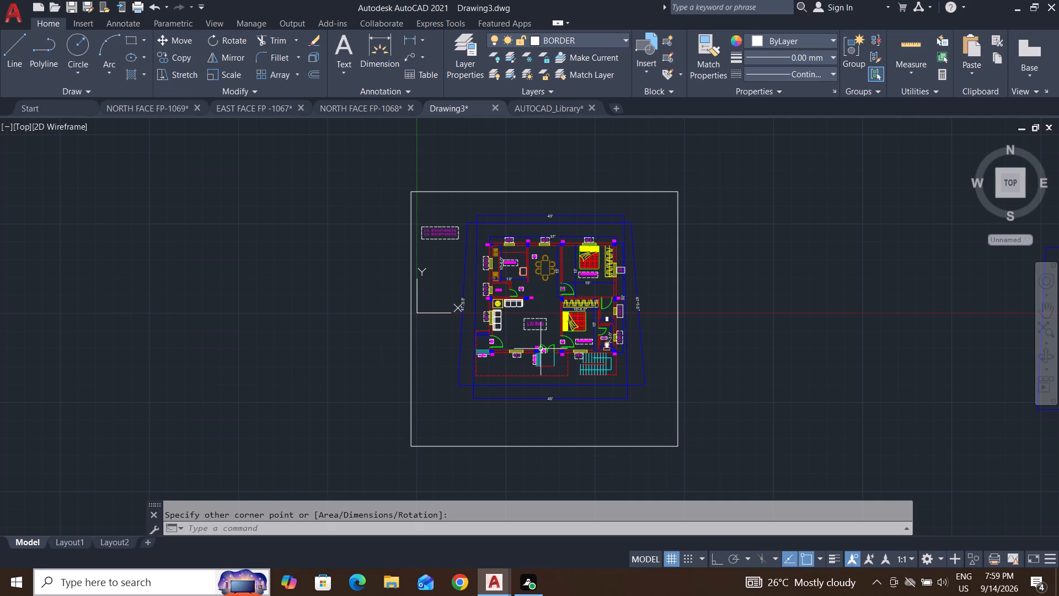
key("Escape")
Relocate the coordinate system origin to the empty area outside the border, beyond its lower-left corner.
left_click(419, 311)
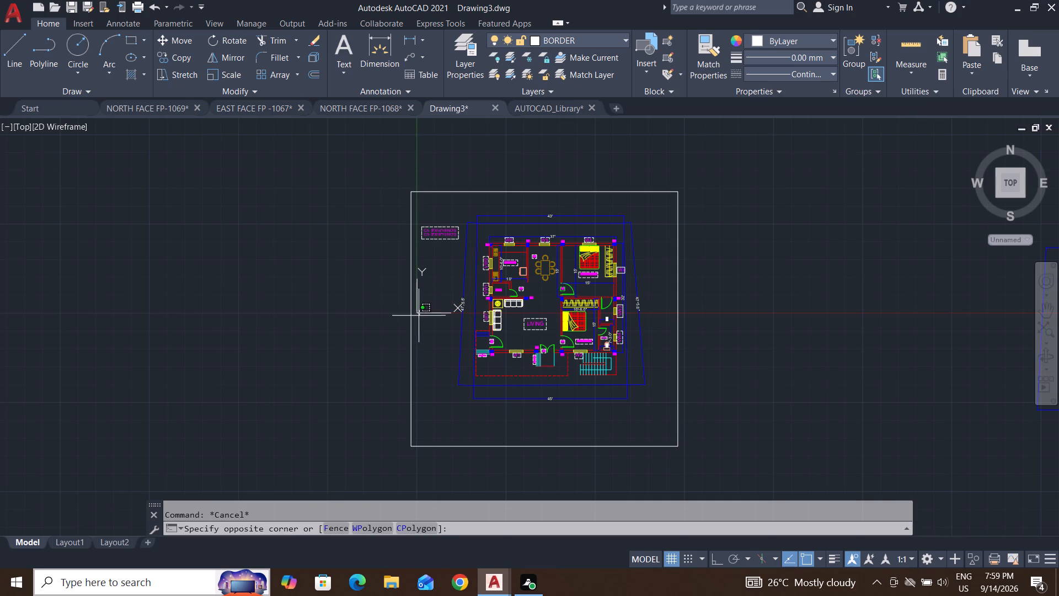
left_click(419, 315)
key("Escape")
key("Escape")
left_click(418, 312)
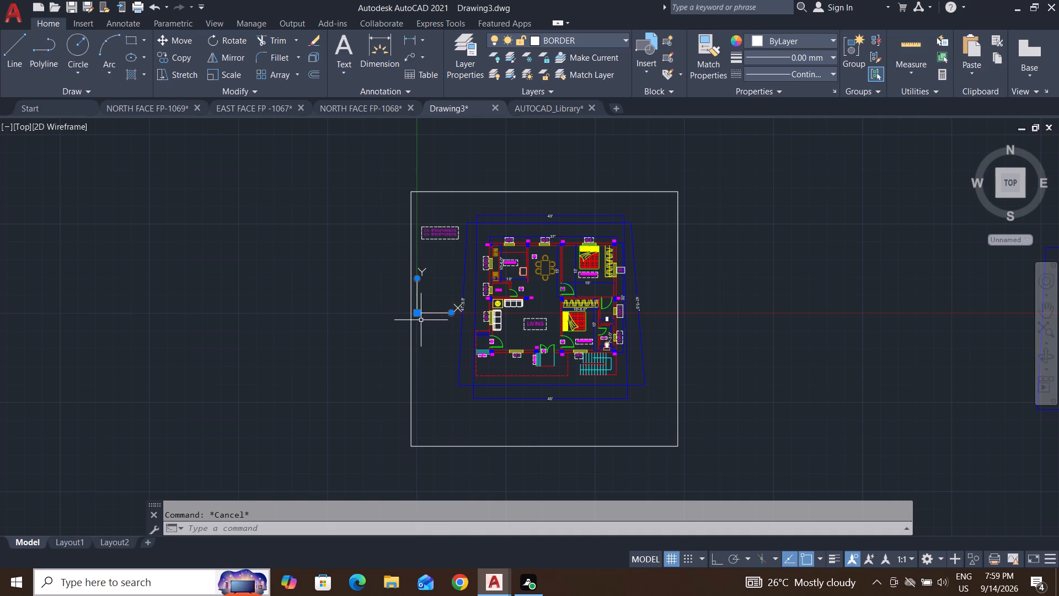
left_click(415, 311)
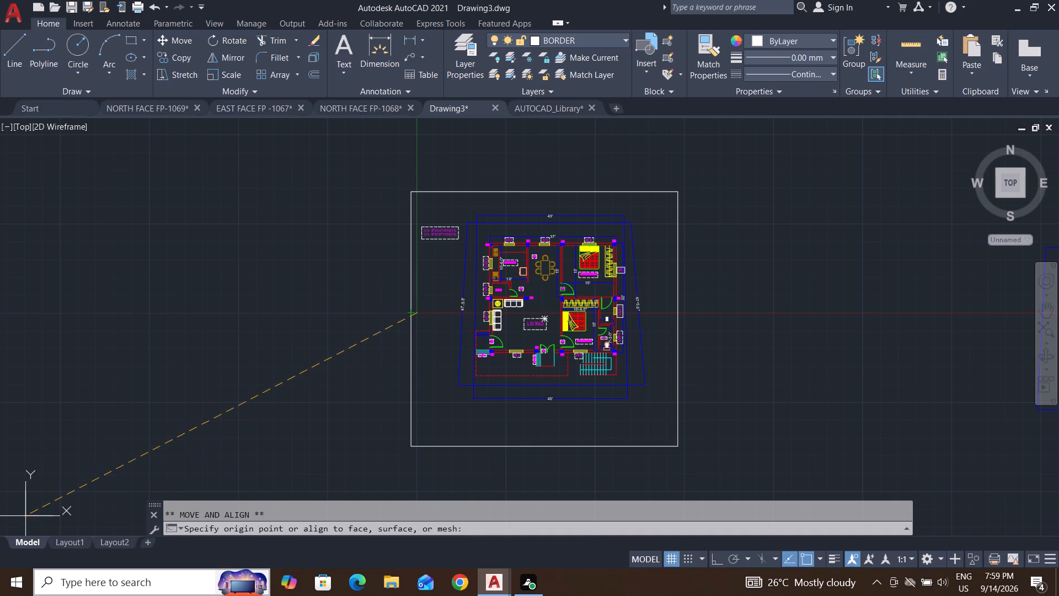
left_click(20, 516)
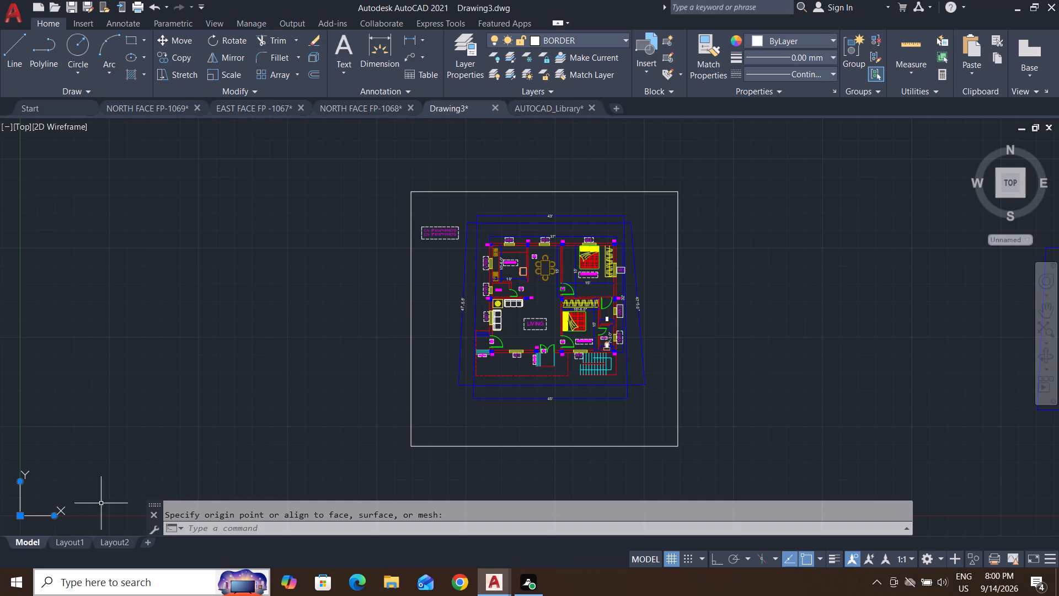
Examine the bordered floor plan, checking its room labels, door and window tags, and dimensions.
key("Escape")
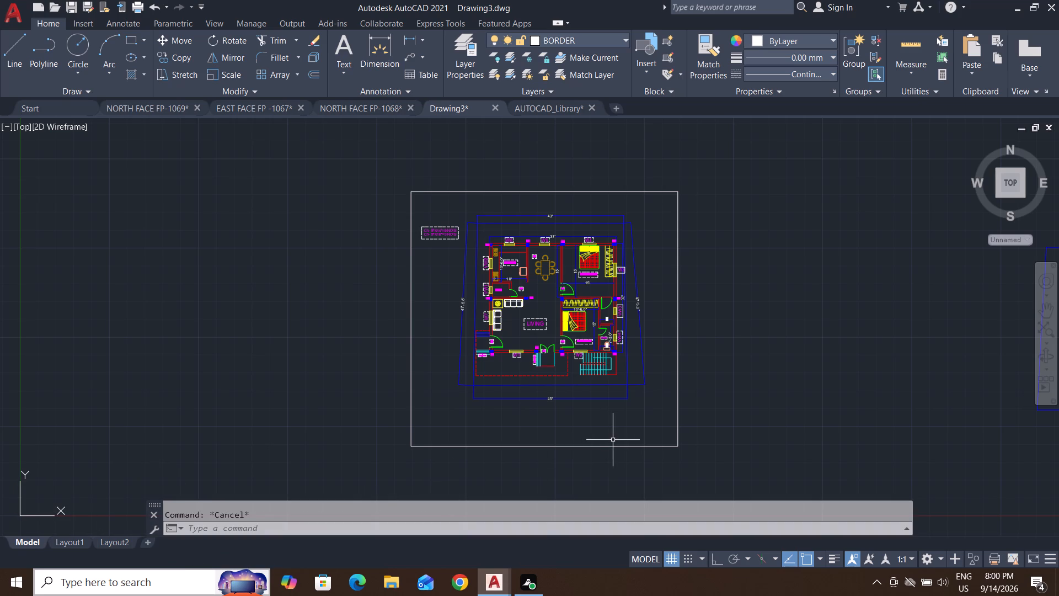
key("Escape")
key("Escape")
scroll(644, 456, "up", 2)
scroll(644, 456, "down", 2)
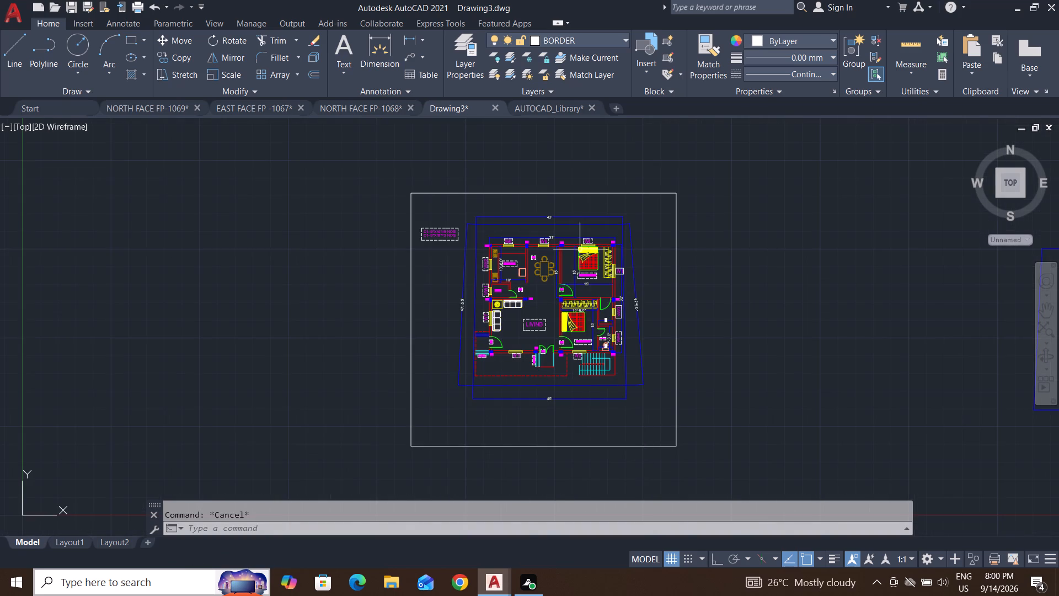
scroll(577, 203, "up", 2)
scroll(516, 319, "down", 1)
middle_click_drag(496, 396, 517, 323)
key("Escape")
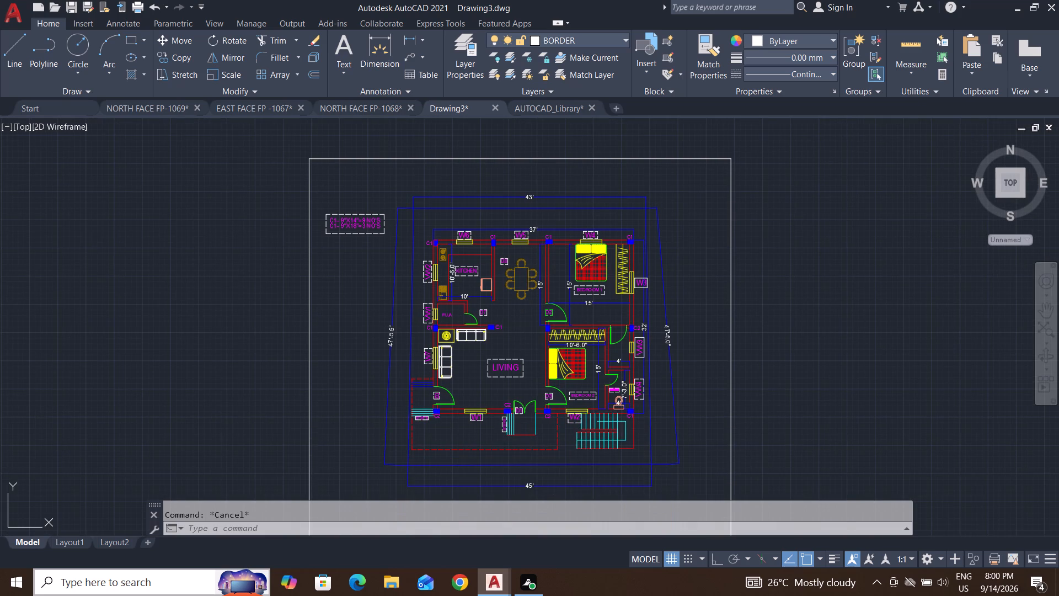
key("Escape")
scroll(475, 416, "up", 2)
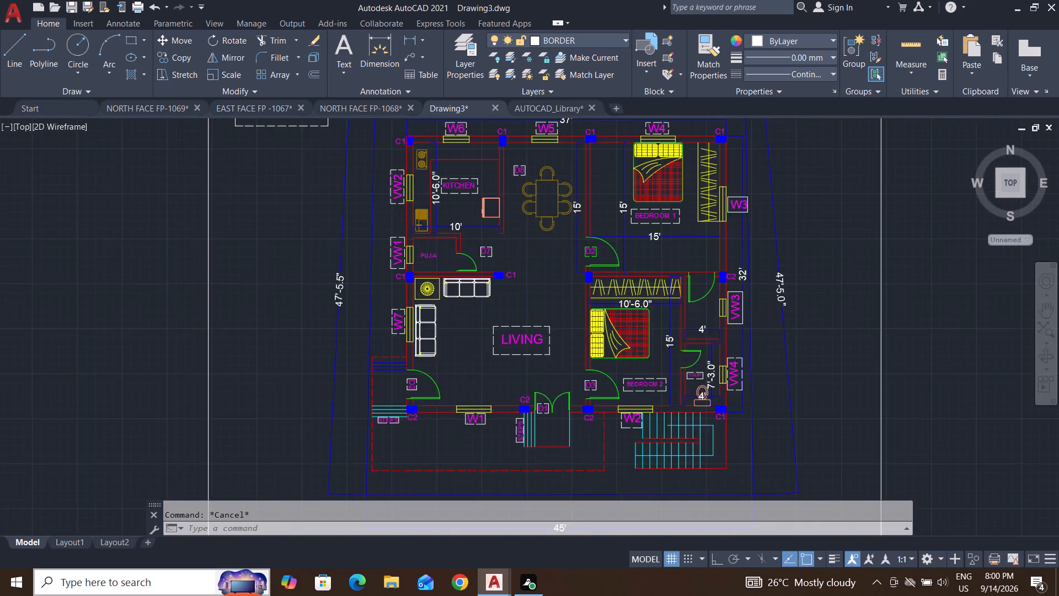
key("Escape")
key("Escape")
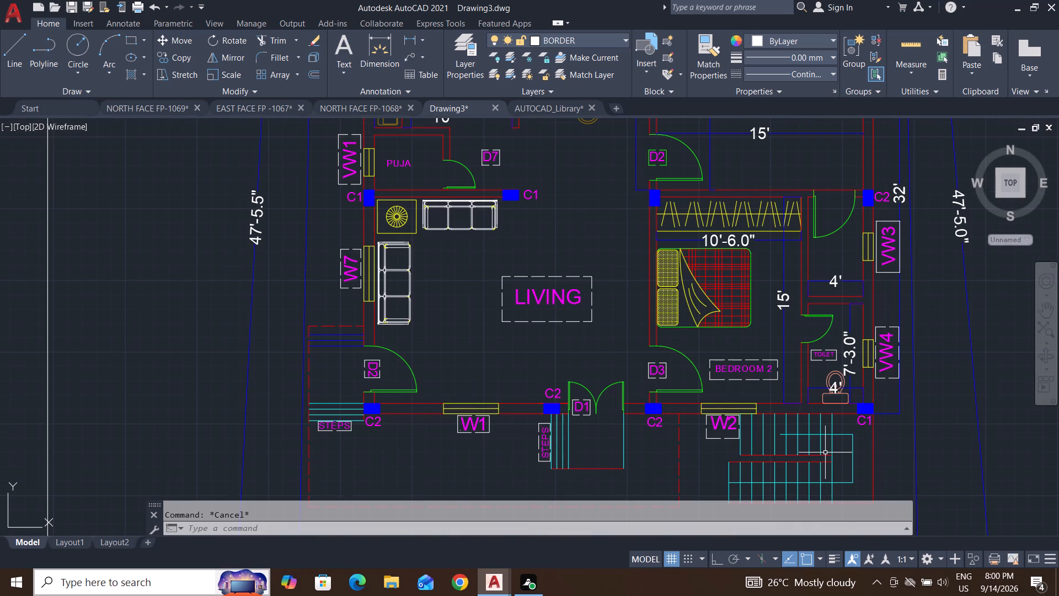
scroll(467, 379, "down", 1)
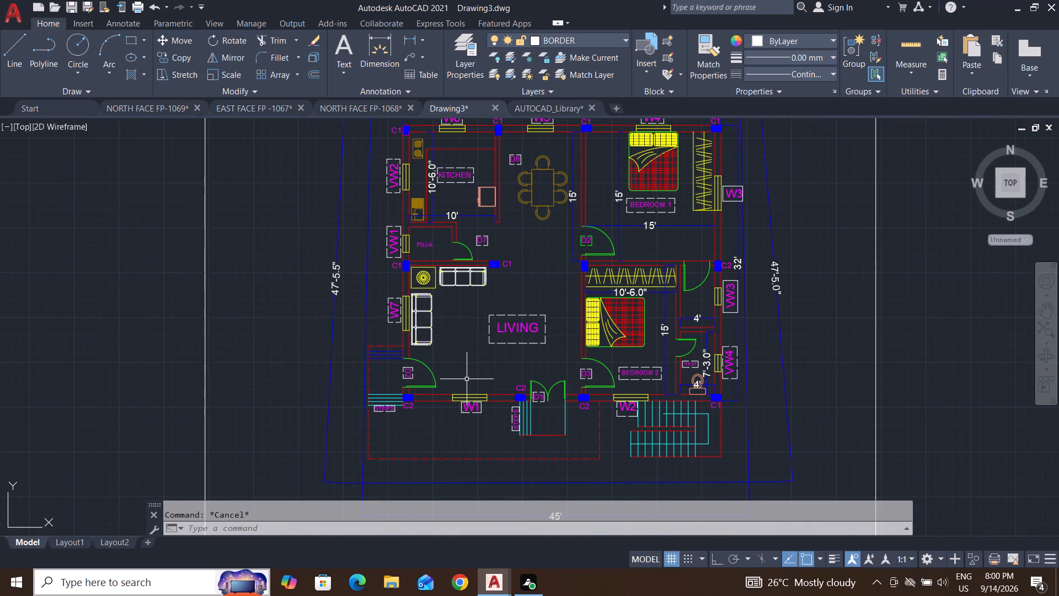
middle_click_drag(559, 312, 565, 359)
key("Escape")
key("Escape")
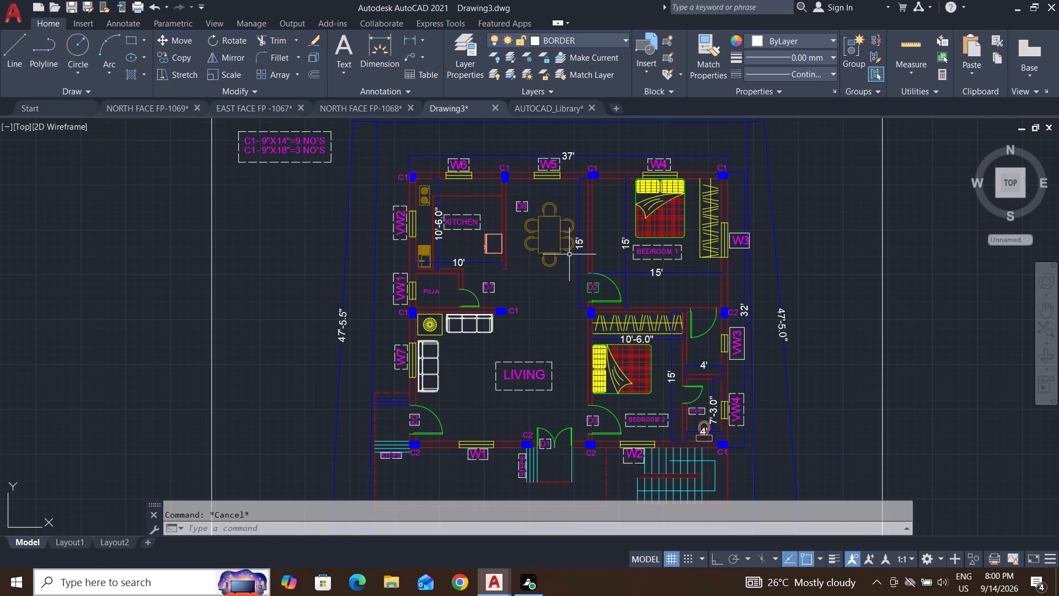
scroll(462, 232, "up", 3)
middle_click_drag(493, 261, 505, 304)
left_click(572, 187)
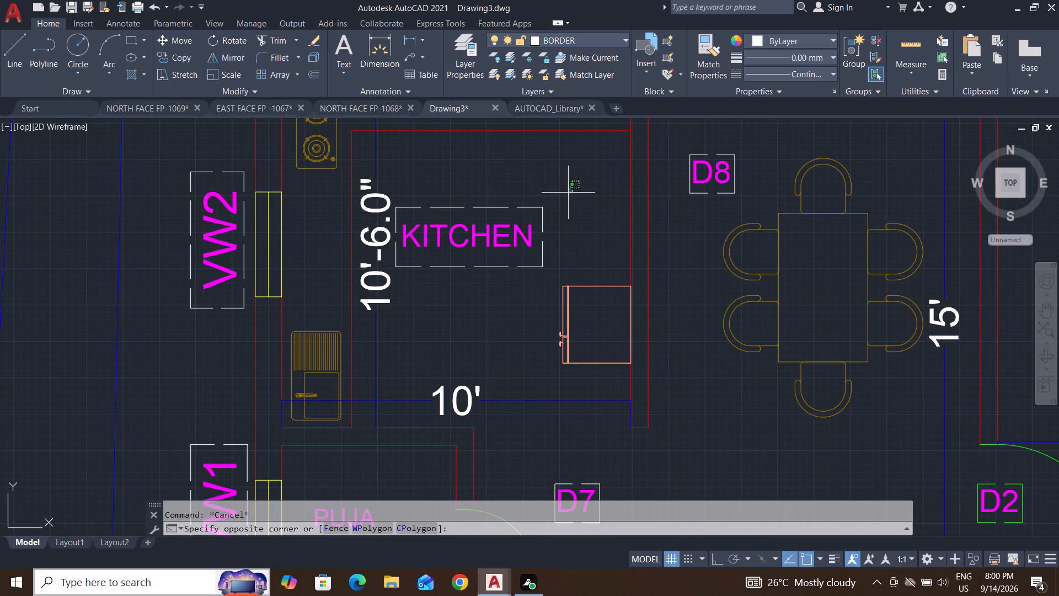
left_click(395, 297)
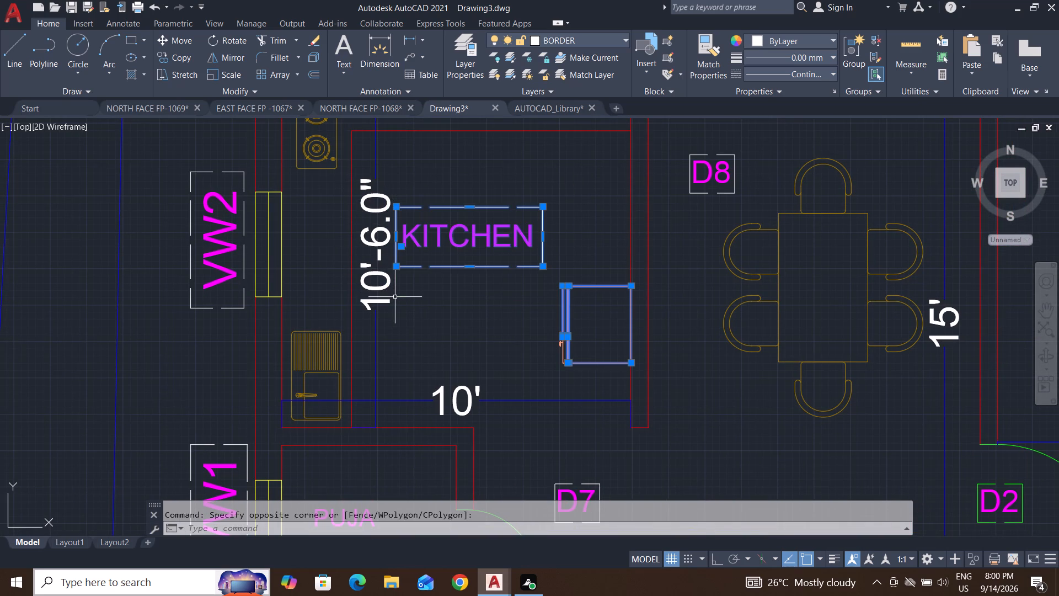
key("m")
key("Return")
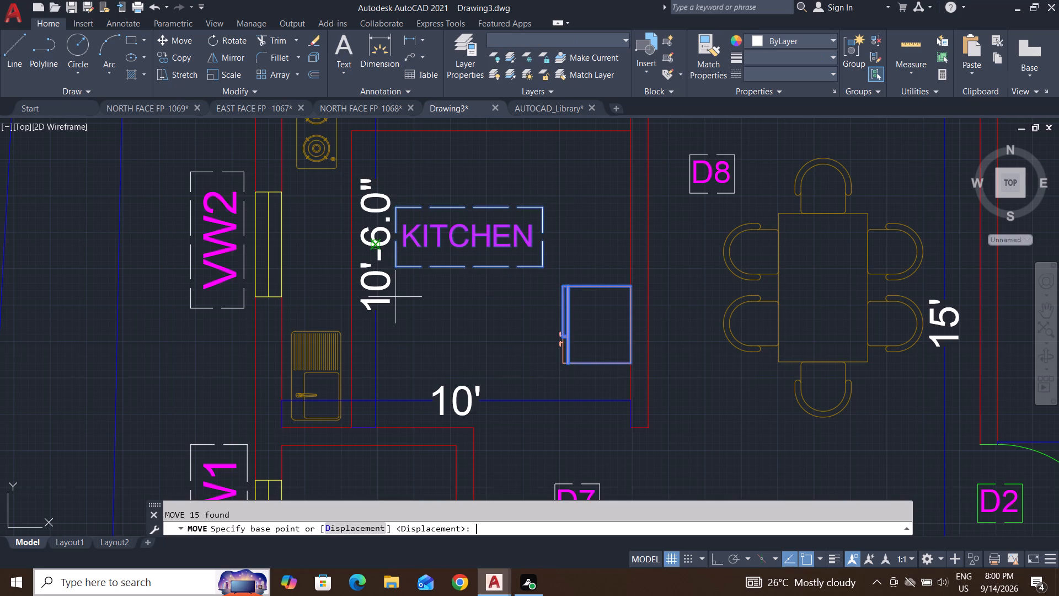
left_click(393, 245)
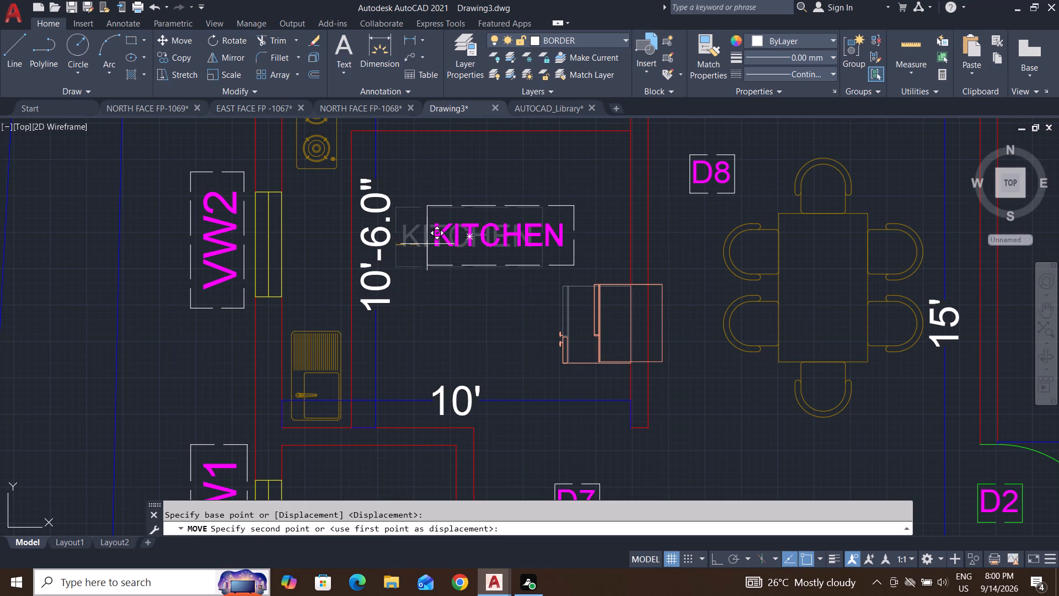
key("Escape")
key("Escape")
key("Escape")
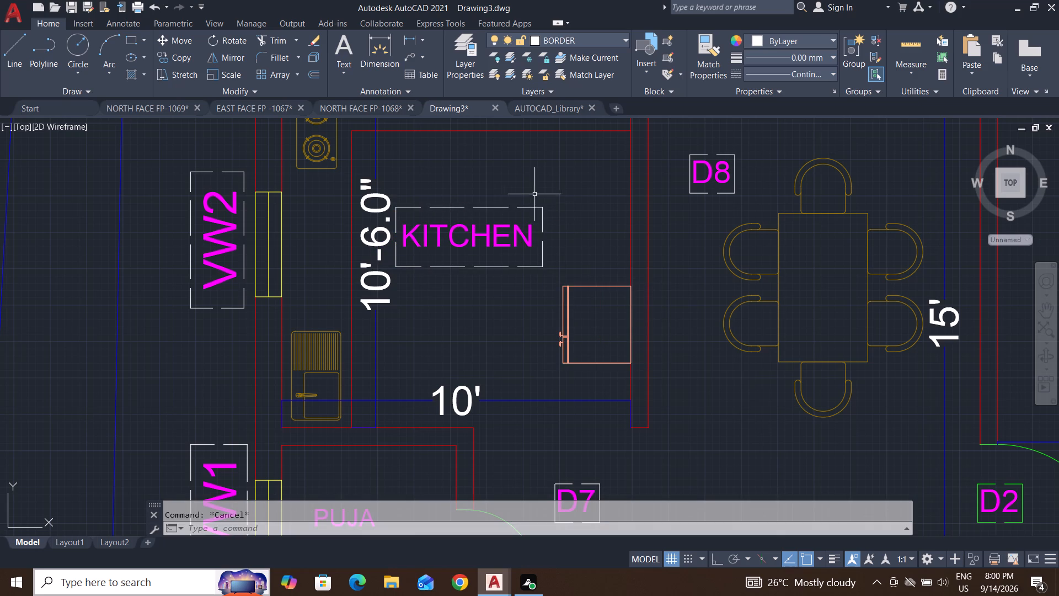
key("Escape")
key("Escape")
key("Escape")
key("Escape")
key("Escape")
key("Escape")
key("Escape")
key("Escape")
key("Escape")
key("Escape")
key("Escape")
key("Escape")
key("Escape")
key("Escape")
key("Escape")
Move the KITCHEN label and its dashed frame clear of the 10'-6.0" dimension, slightly up and toward the dining area.
left_click(548, 183)
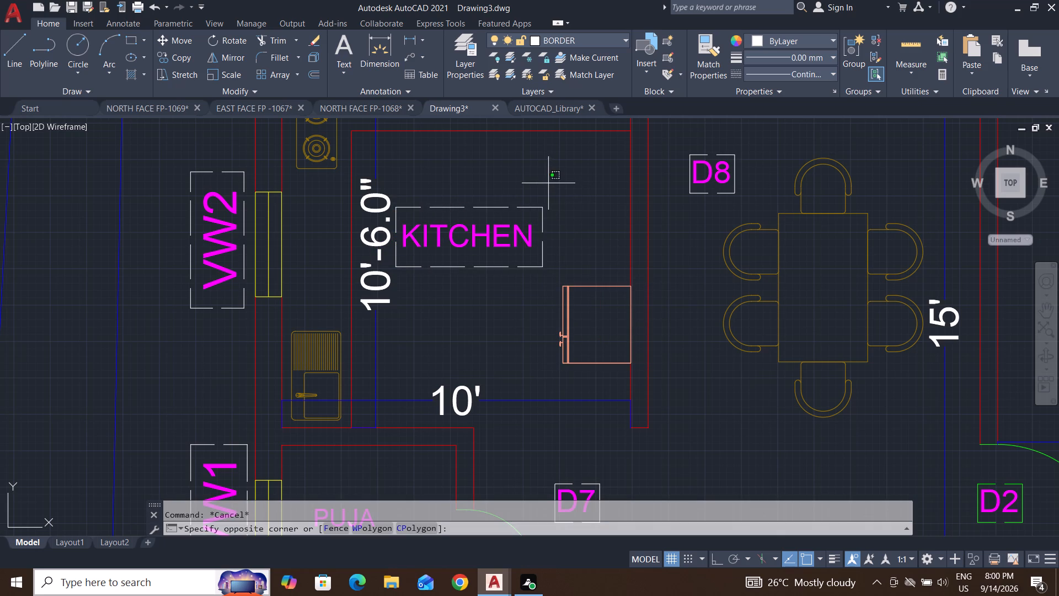
left_click(394, 275)
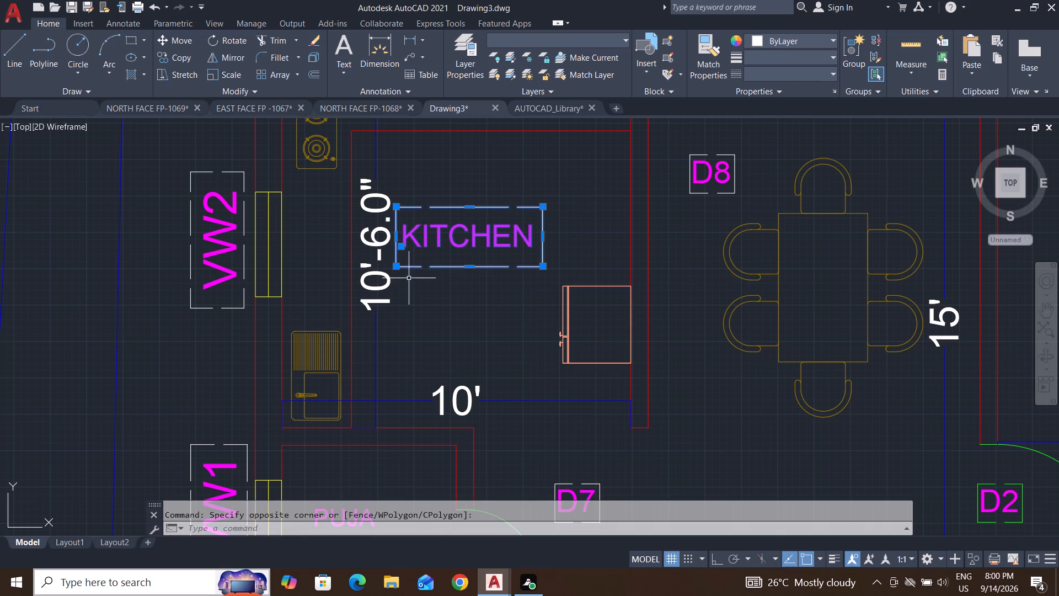
key("m")
key("Return")
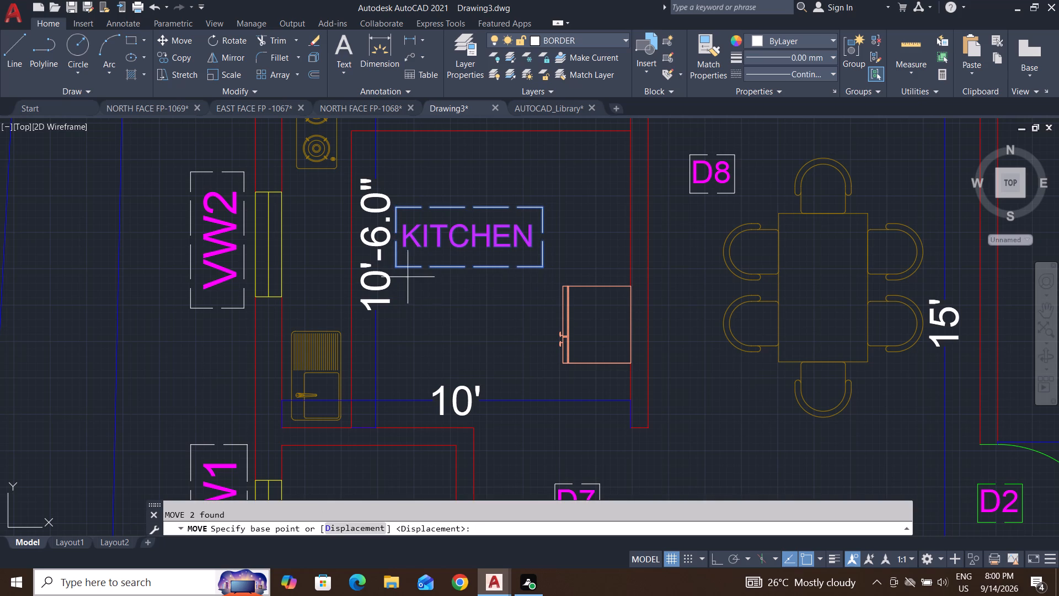
left_click(392, 269)
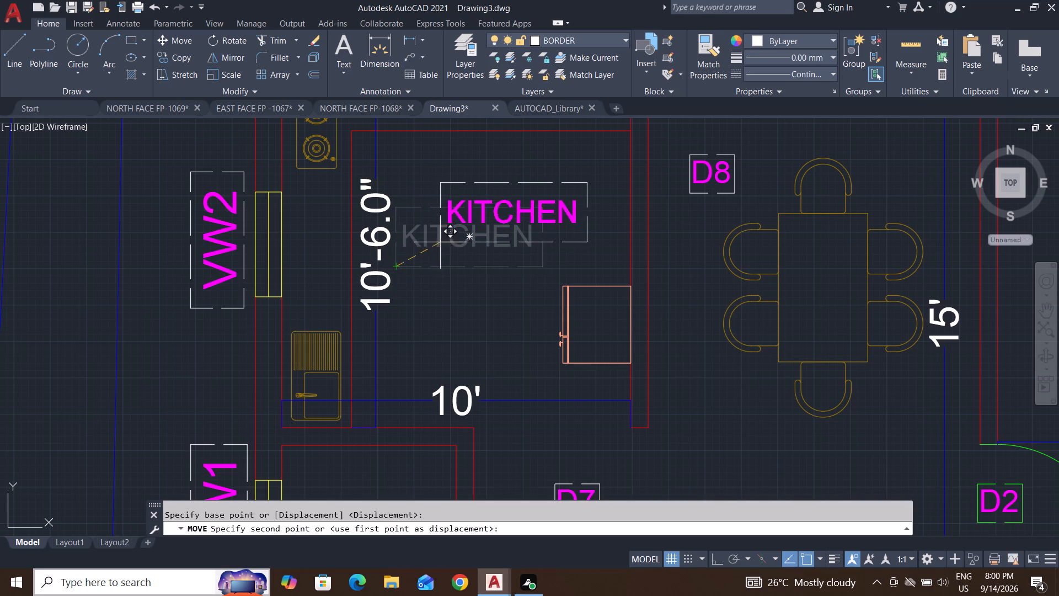
left_click(435, 238)
scroll(403, 370, "down", 5)
middle_click_drag(442, 386, 493, 293)
key("Escape")
key("Escape")
key("Escape")
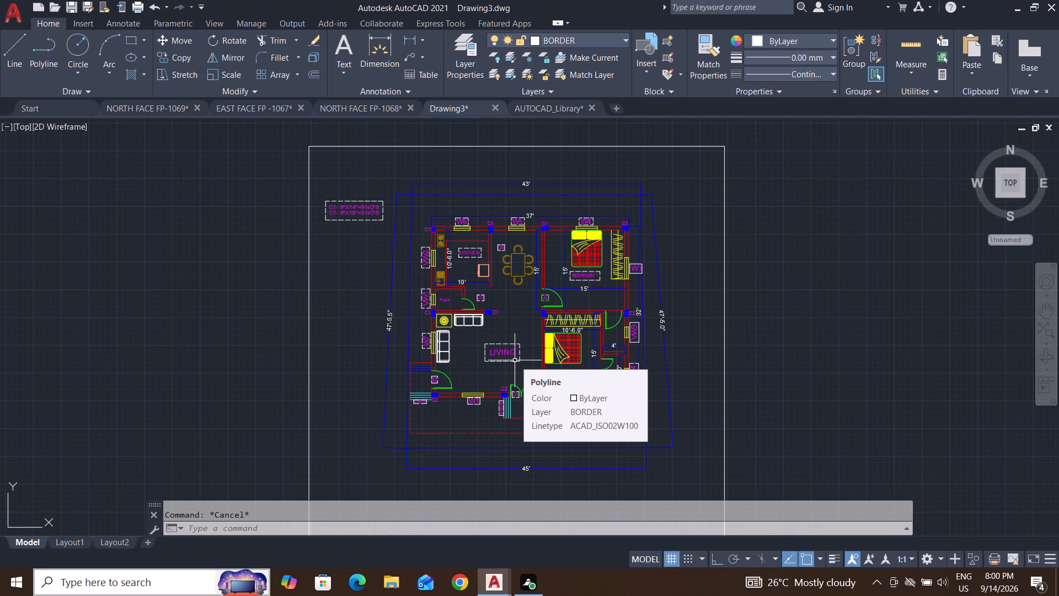
key("Escape")
key("Escape")
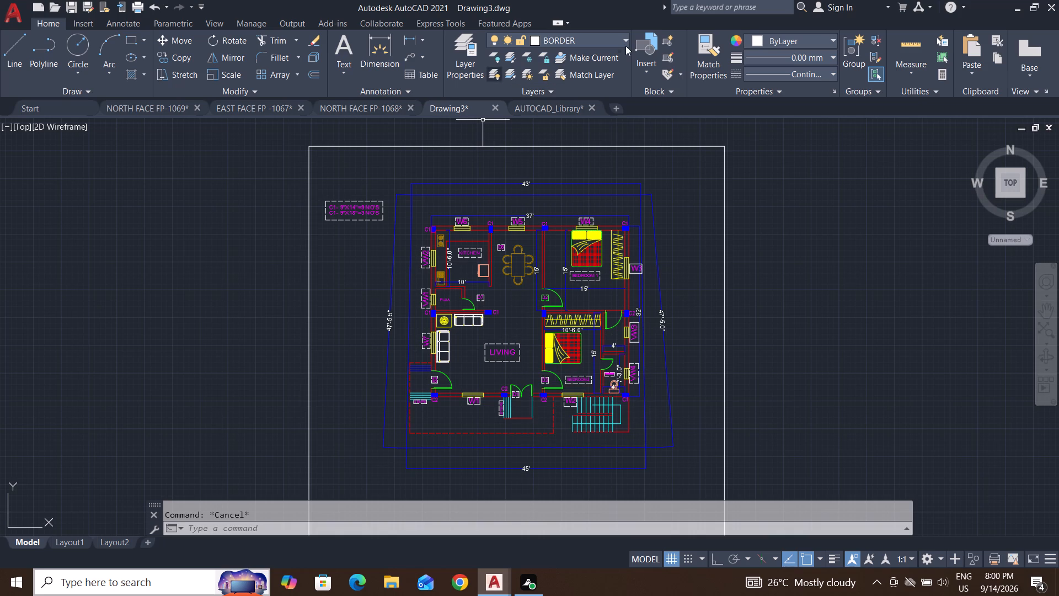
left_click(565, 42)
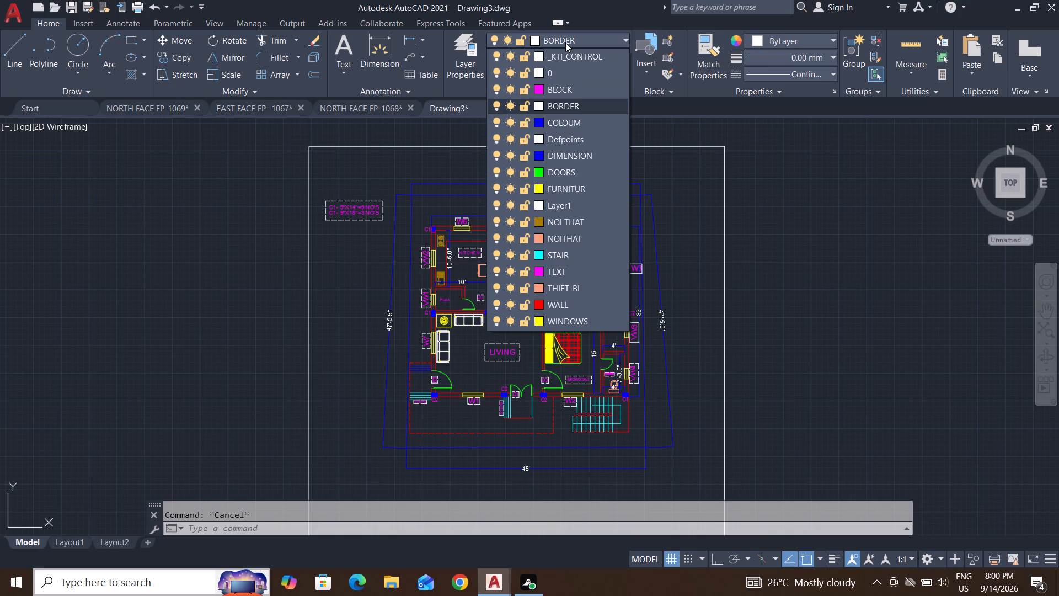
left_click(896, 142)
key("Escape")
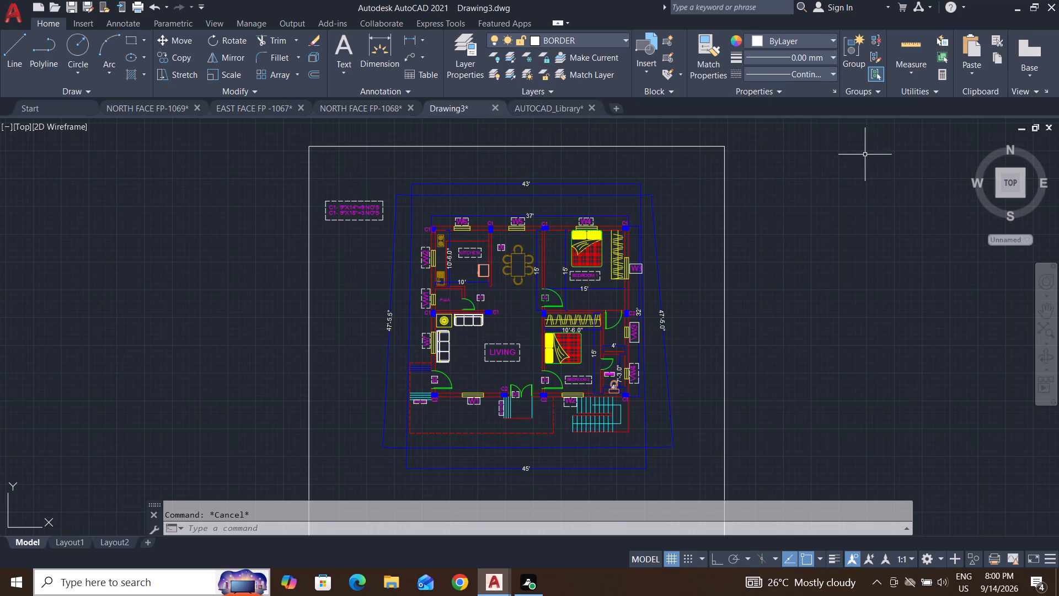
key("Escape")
Create a new layer named TV UNITE.
type("LA")
key("Return")
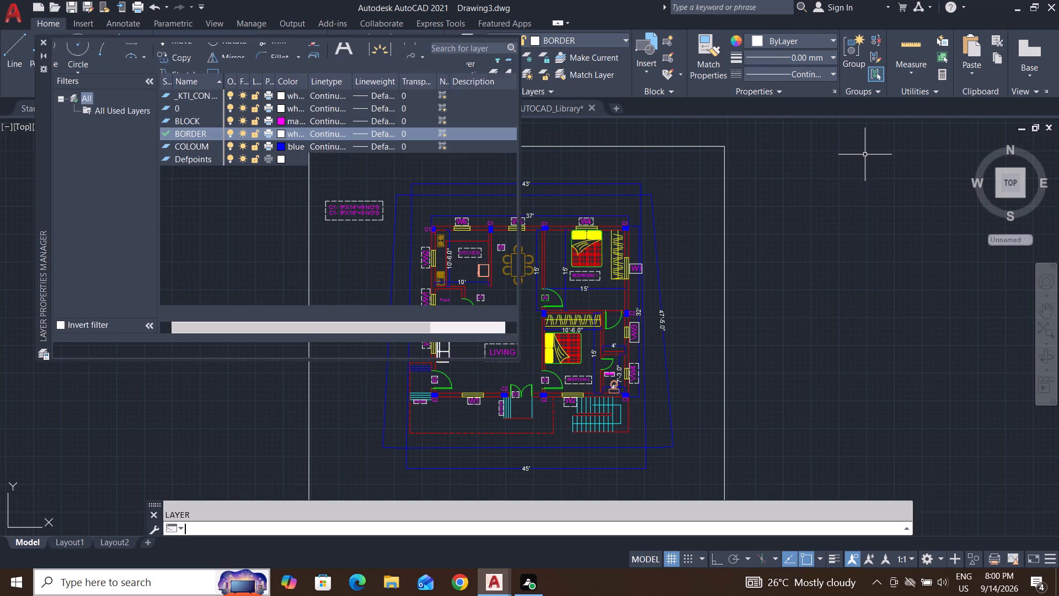
left_click(170, 62)
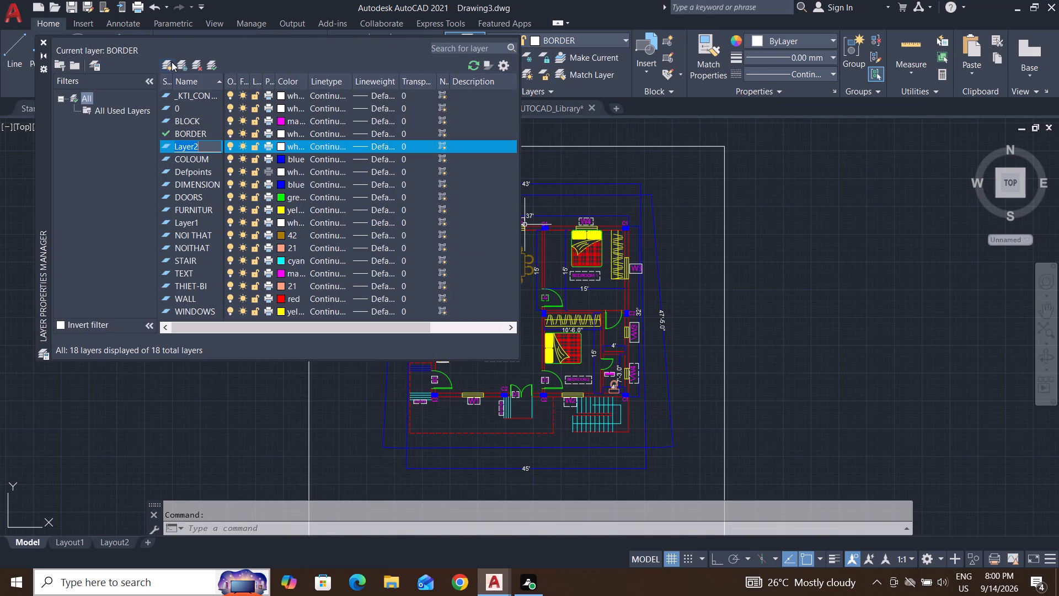
key("BackSpace")
key("BackSpace")
key("t")
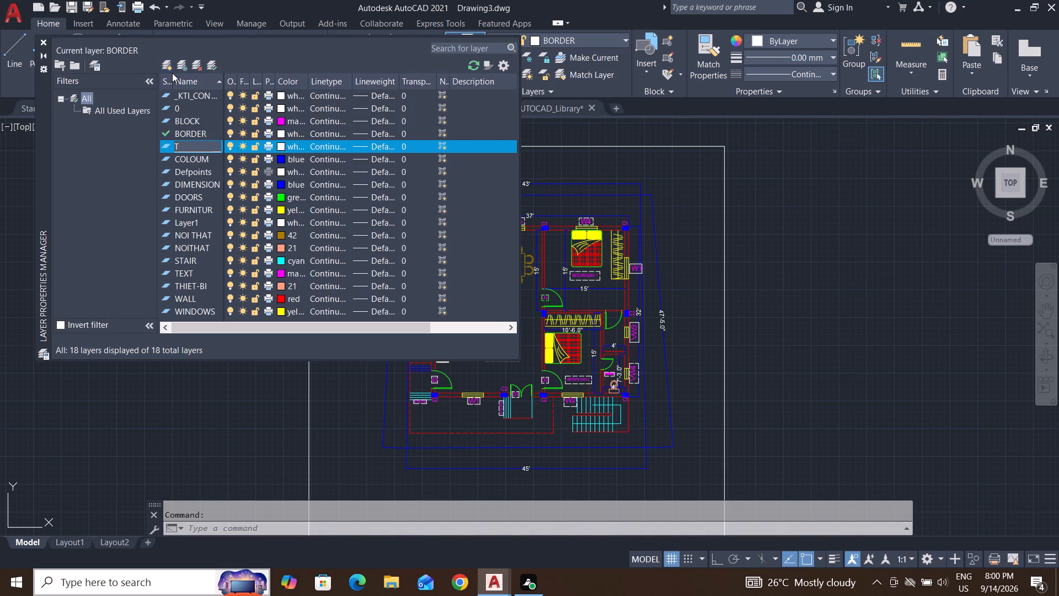
key("v")
key("space")
type("UN")
key("i")
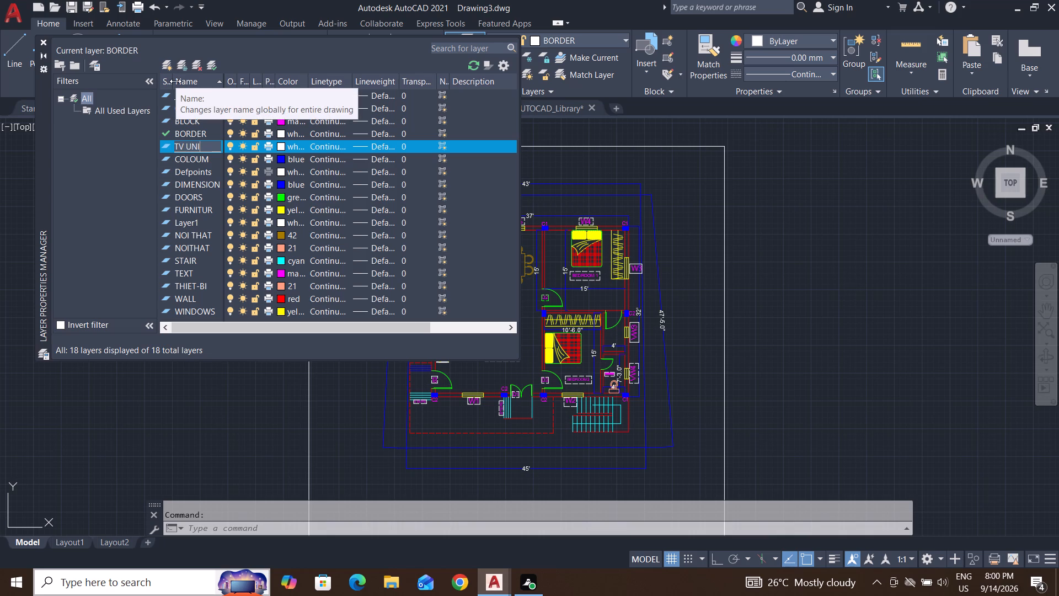
type("TE")
key("Return")
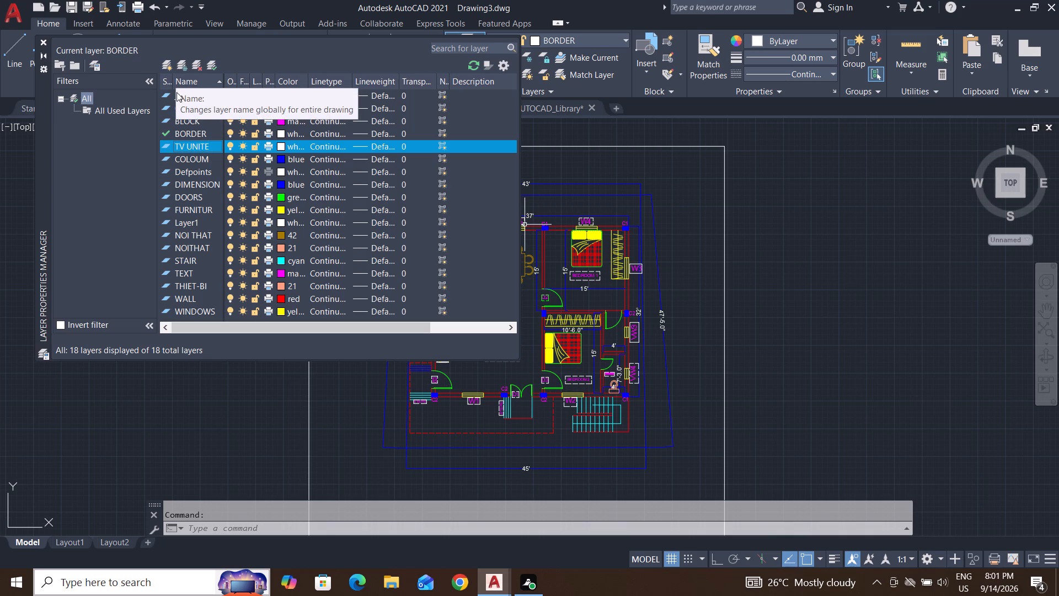
Set the TV UNITE layer's colour to index colour 41 and close the layer manager.
left_click(283, 146)
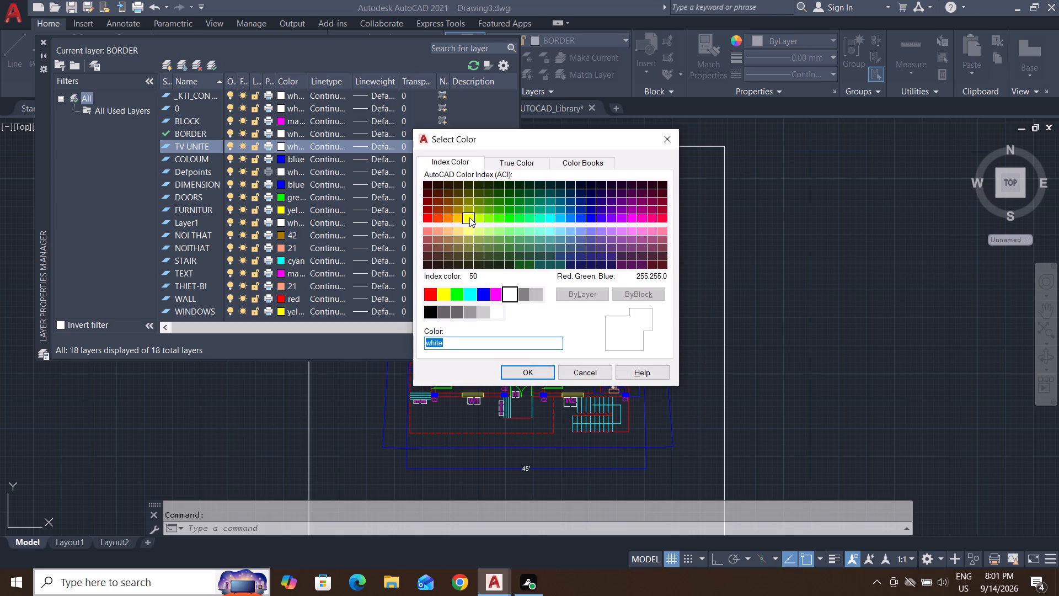
left_click(455, 232)
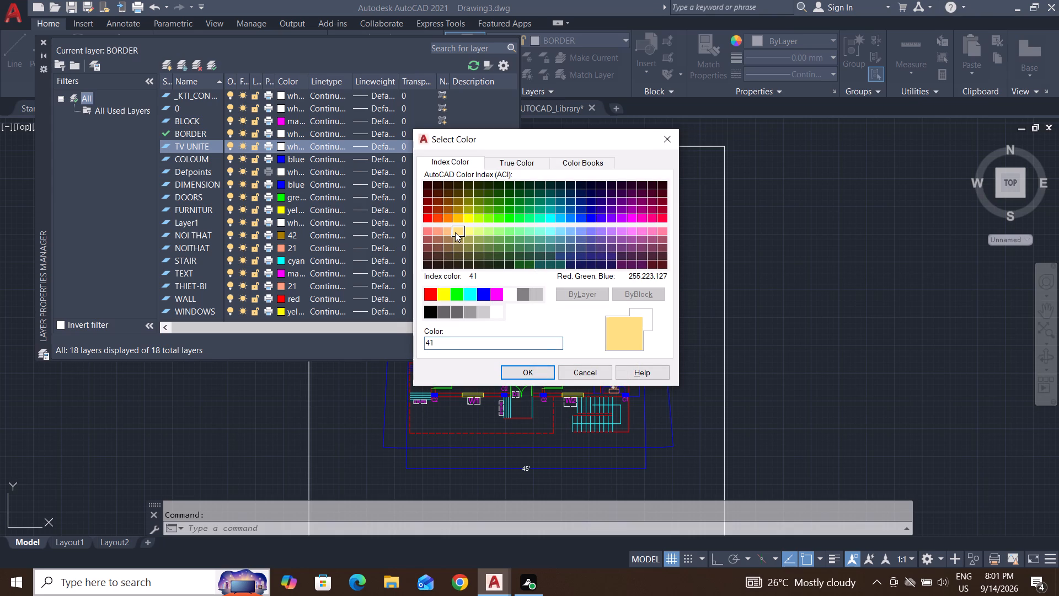
left_click(524, 372)
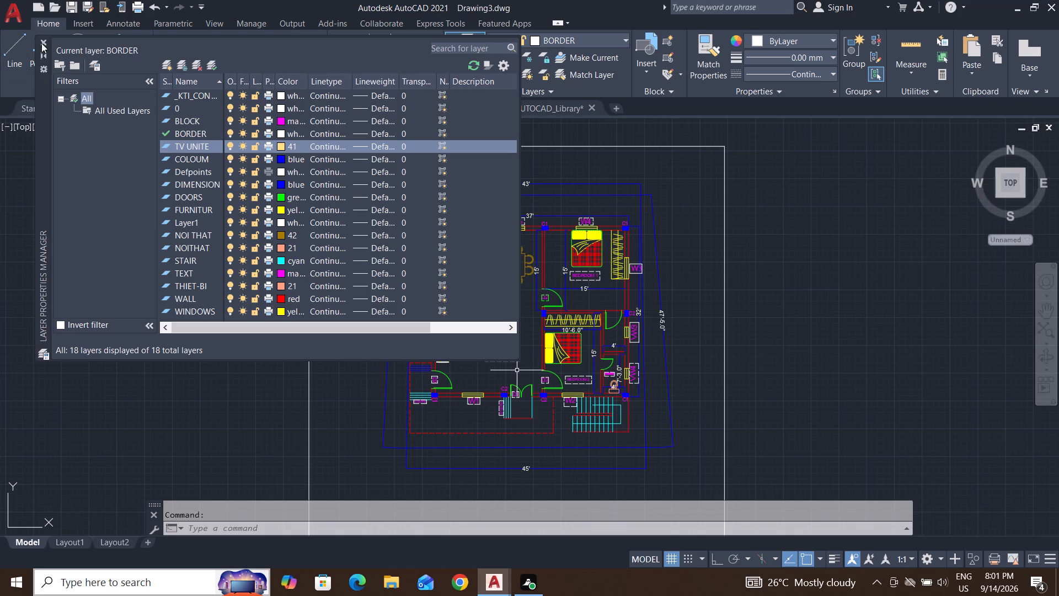
left_click(41, 42)
Draw the TV unit's outline from the column at Bedroom 2's wall: about 2'-0.5" into the living room, then down about 11'-7.5".
scroll(557, 369, "up", 2)
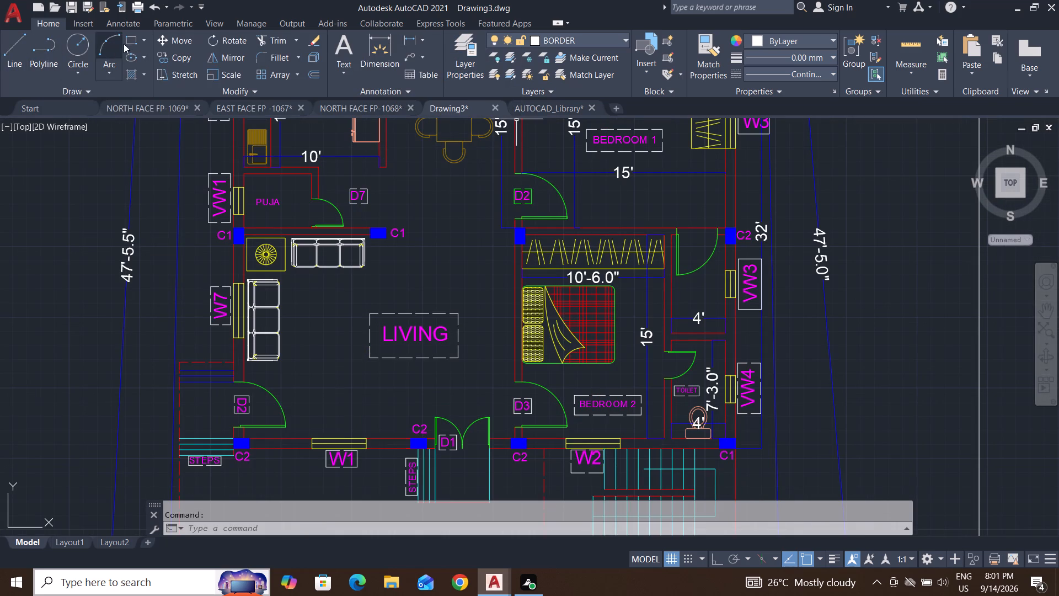
left_click(14, 41)
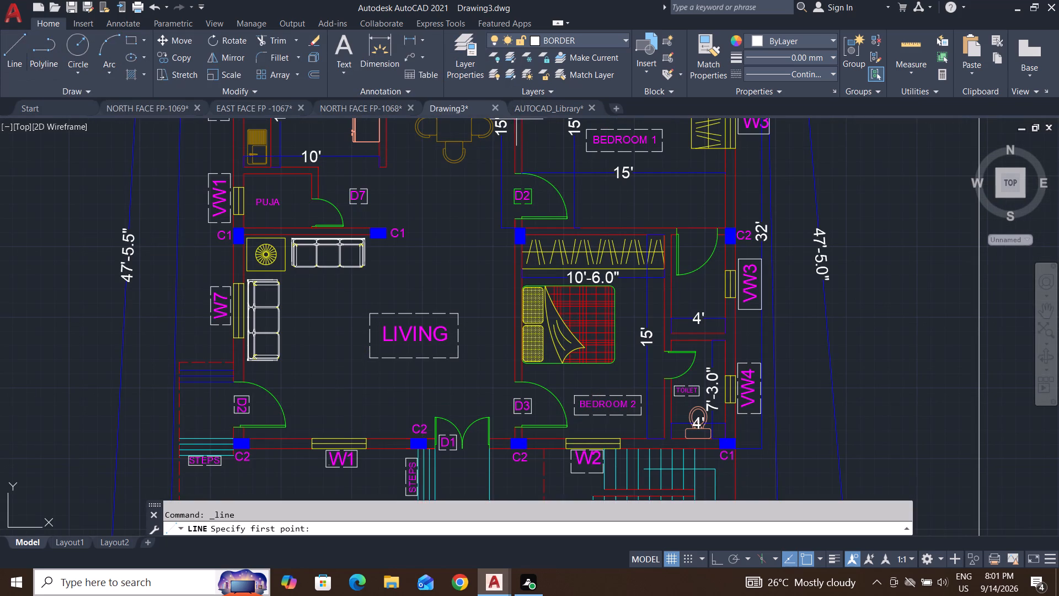
scroll(510, 258, "up", 2)
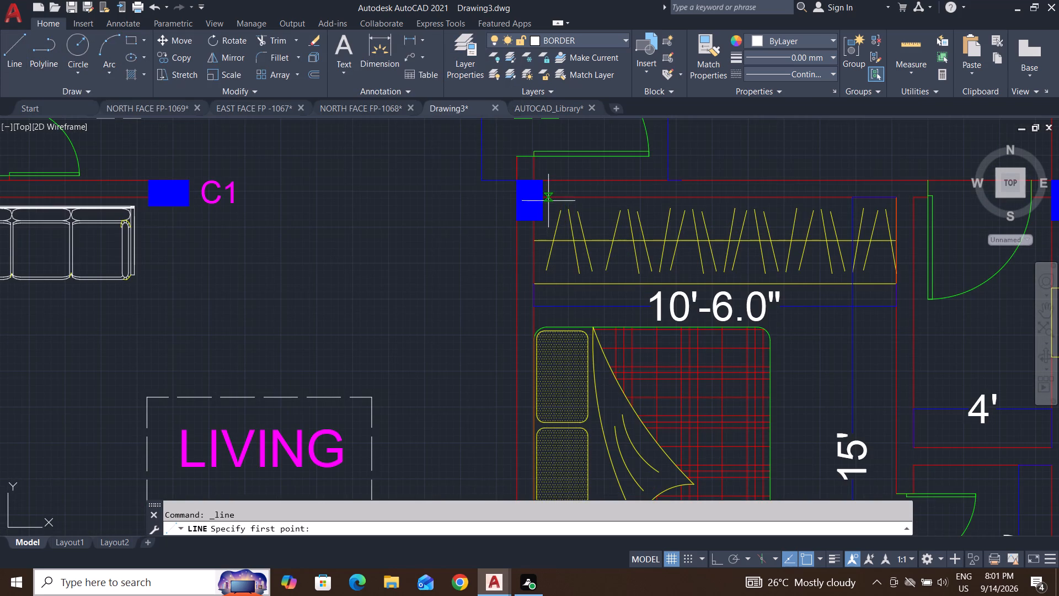
left_click(543, 196)
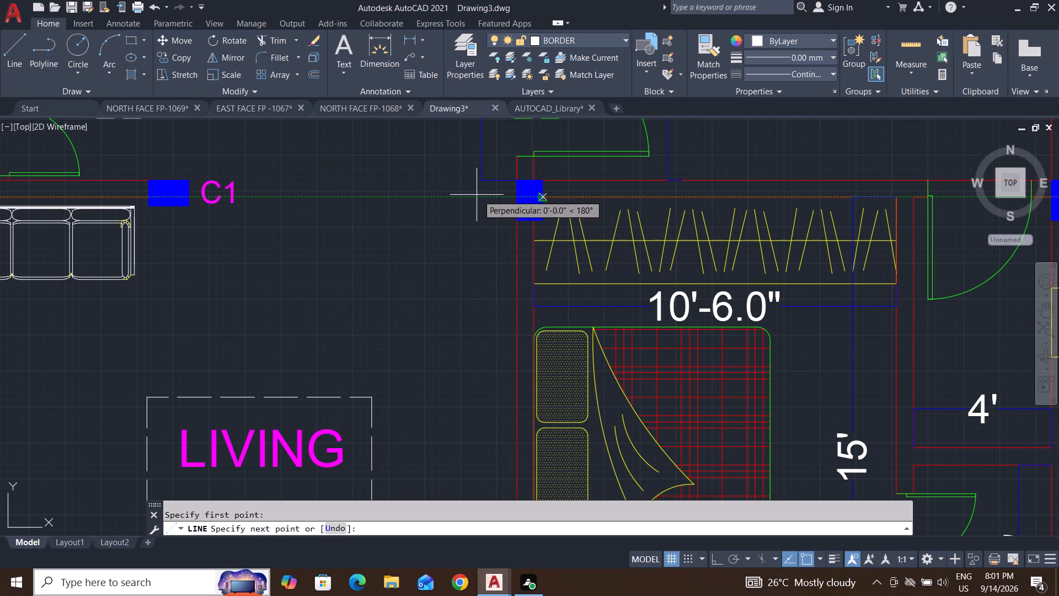
left_click(711, 558)
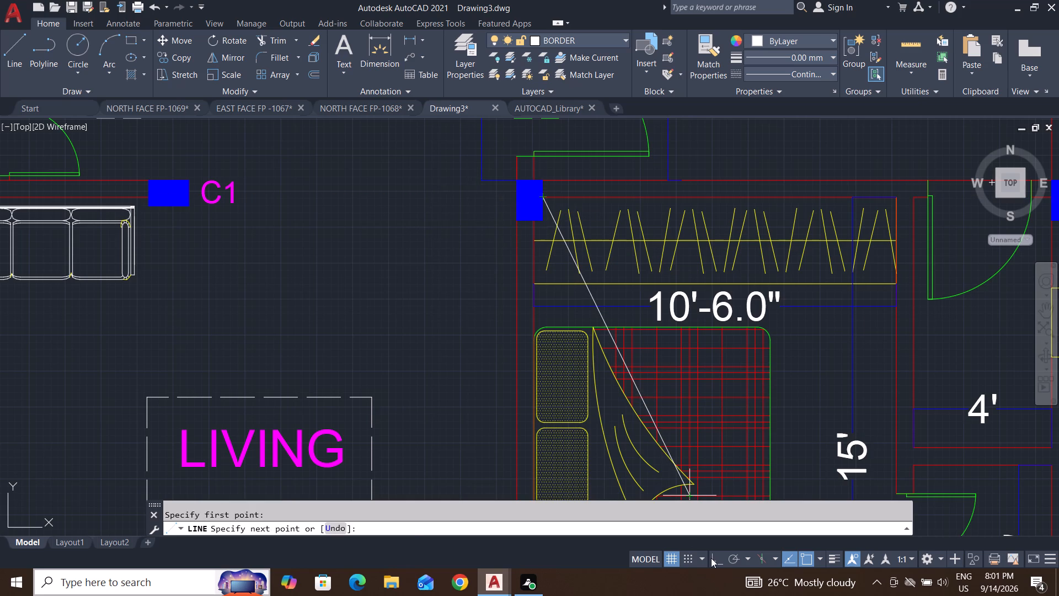
left_click(472, 199)
middle_click_drag(459, 427, 488, 321)
scroll(488, 321, "down", 1)
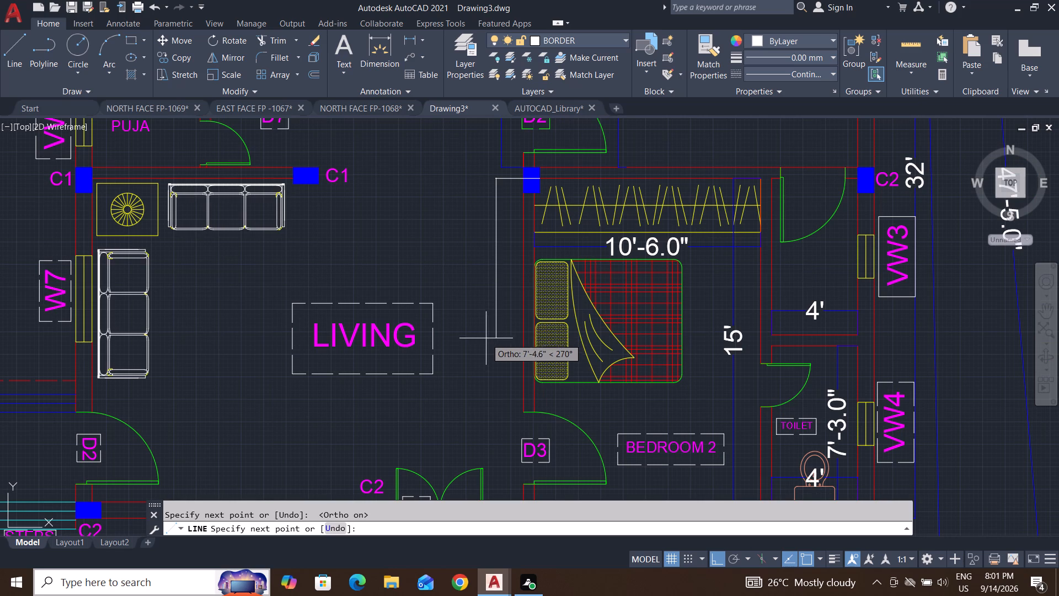
left_click(493, 431)
key("space")
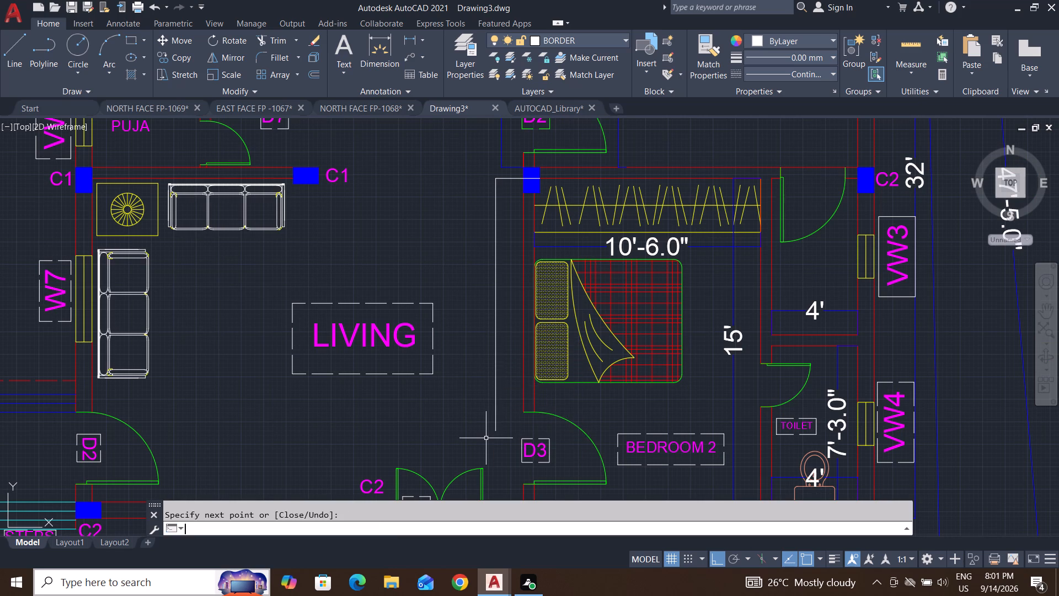
Draw a horizontal line about 3'-4" long from the wall end at door D3 into the living room, crossing the outline.
key("space")
left_click(520, 415)
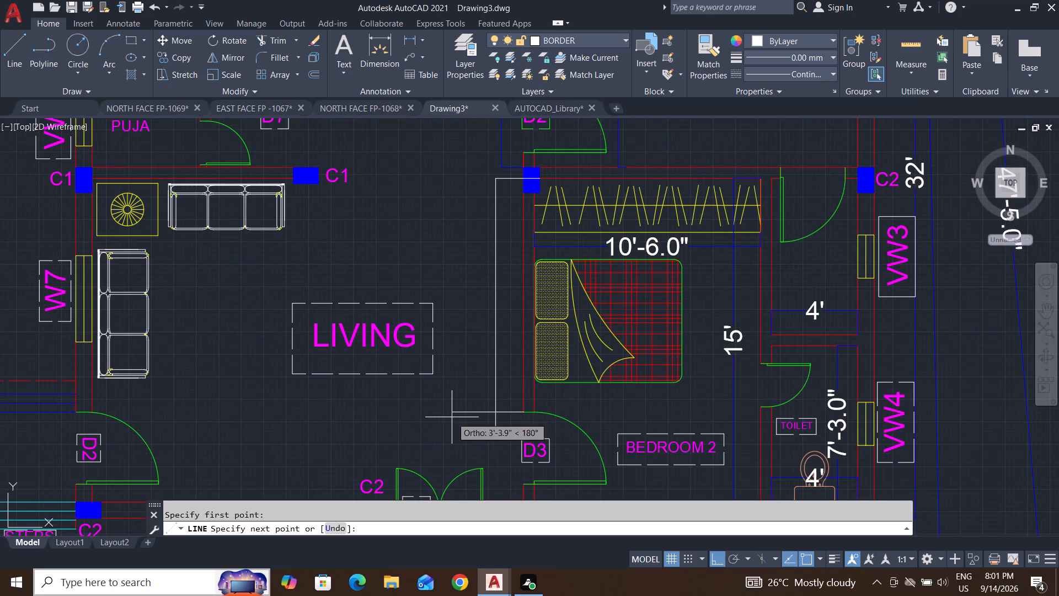
left_click(452, 417)
key("space")
key("Escape")
Trim the overshooting line ends at the outline's lower corner and the part of its upper line running through the column.
type("TR")
key("space")
key("space")
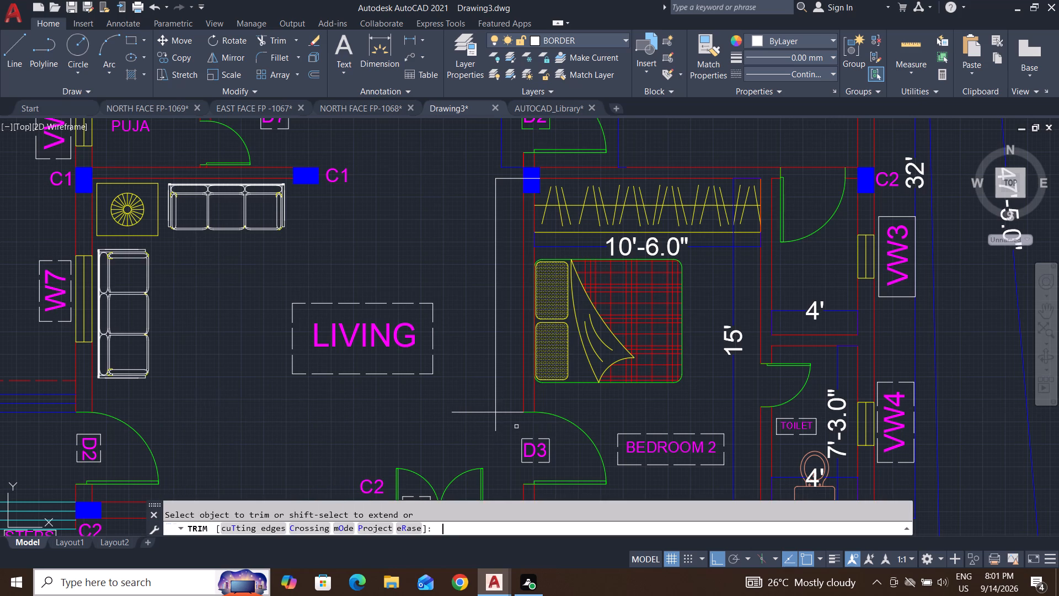
left_click(508, 432)
left_click(467, 408)
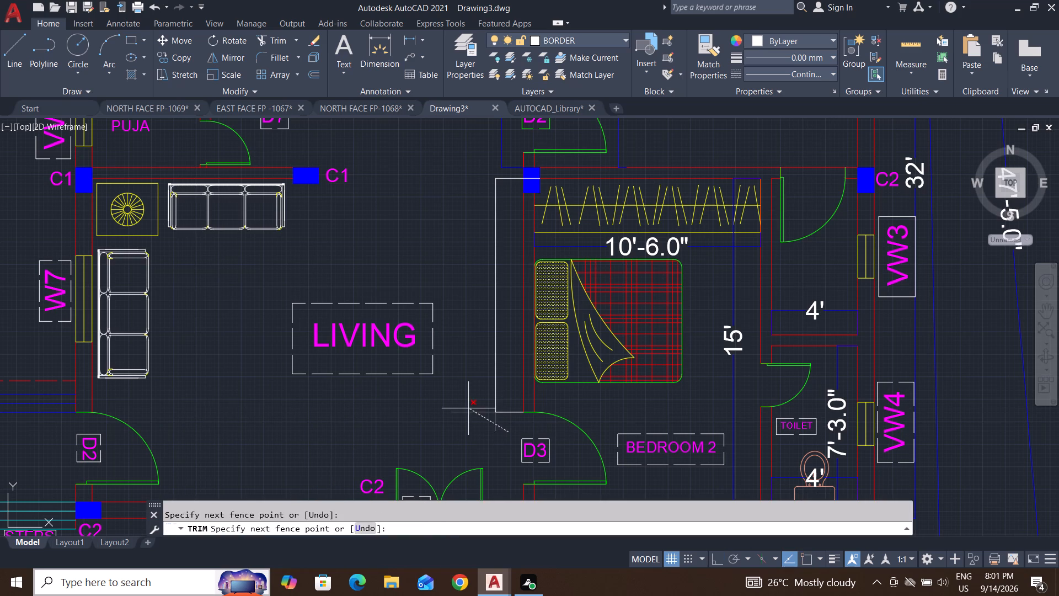
scroll(538, 174, "up", 2)
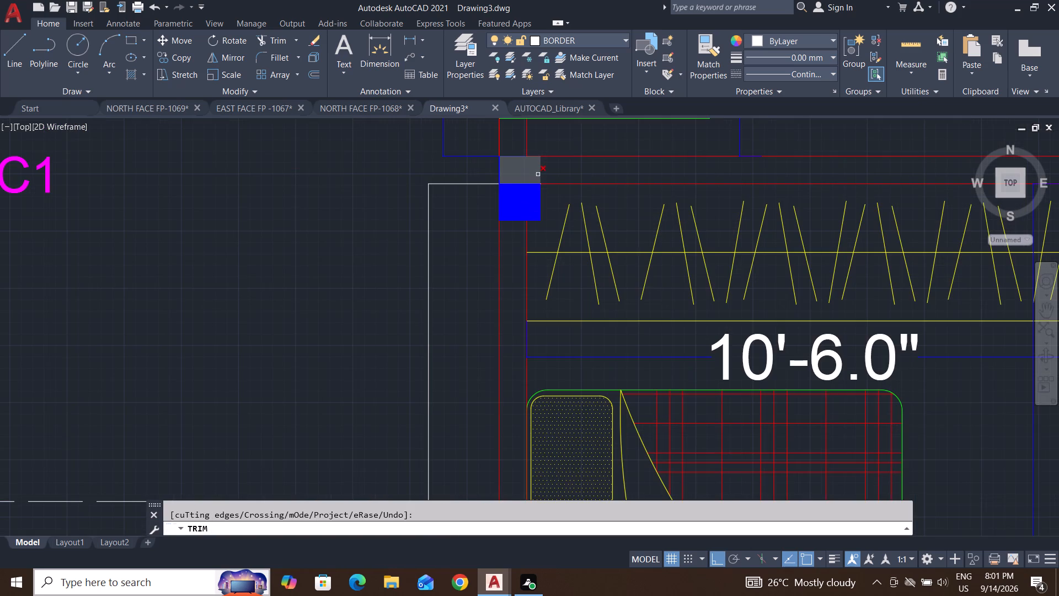
scroll(525, 184, "up", 2)
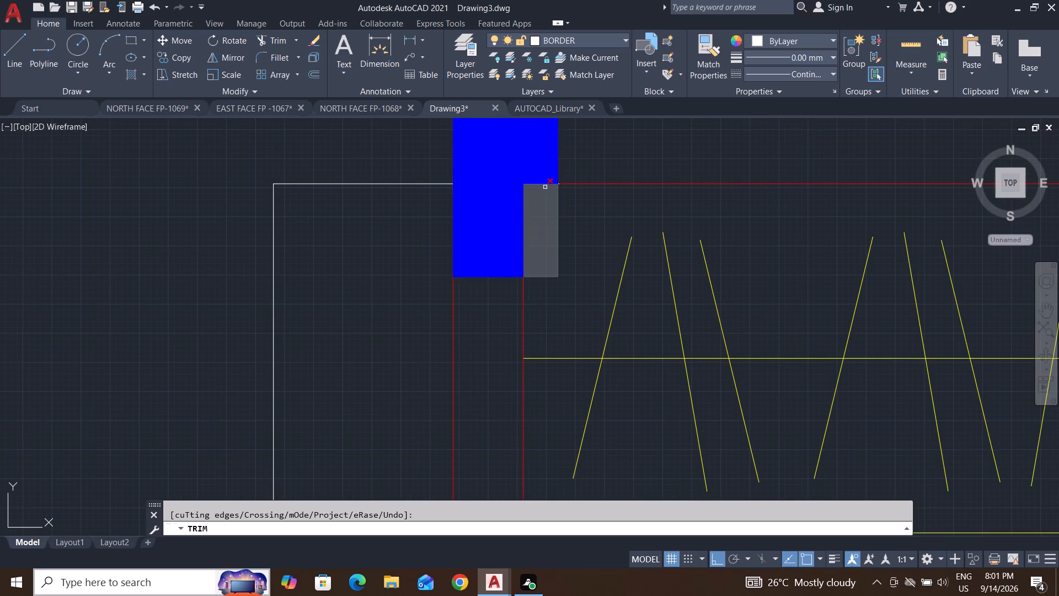
left_click(465, 184)
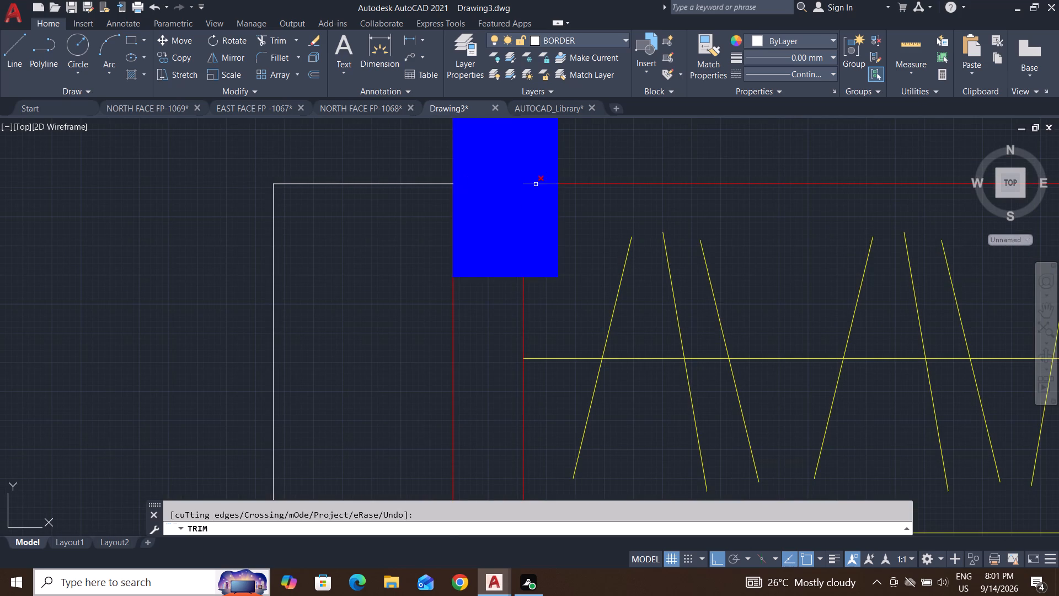
left_click(539, 183)
scroll(328, 342, "down", 5)
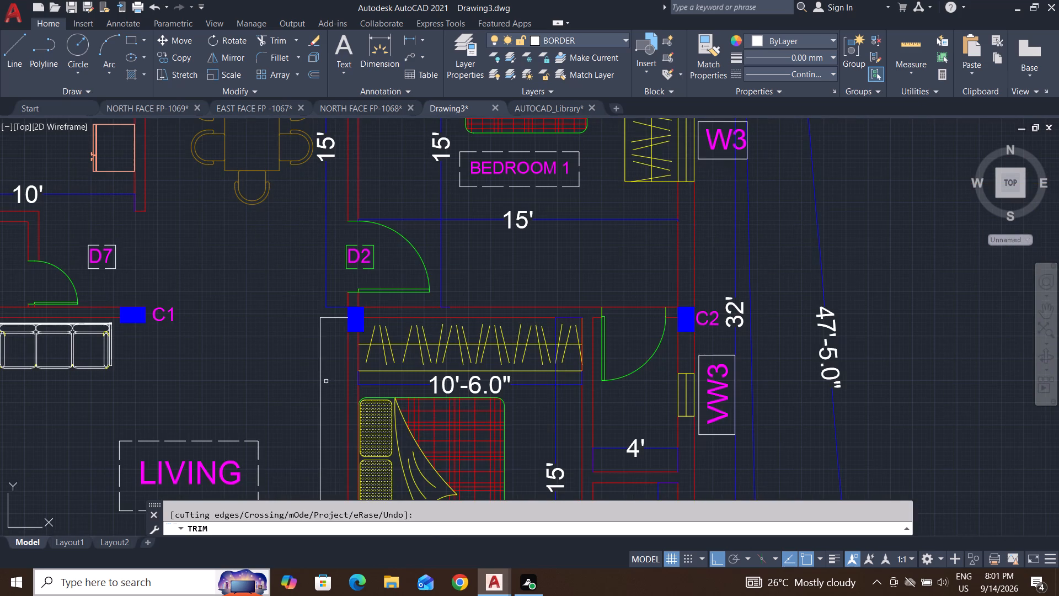
middle_click_drag(347, 348, 471, 220)
key("Escape")
key("Escape")
key("Escape")
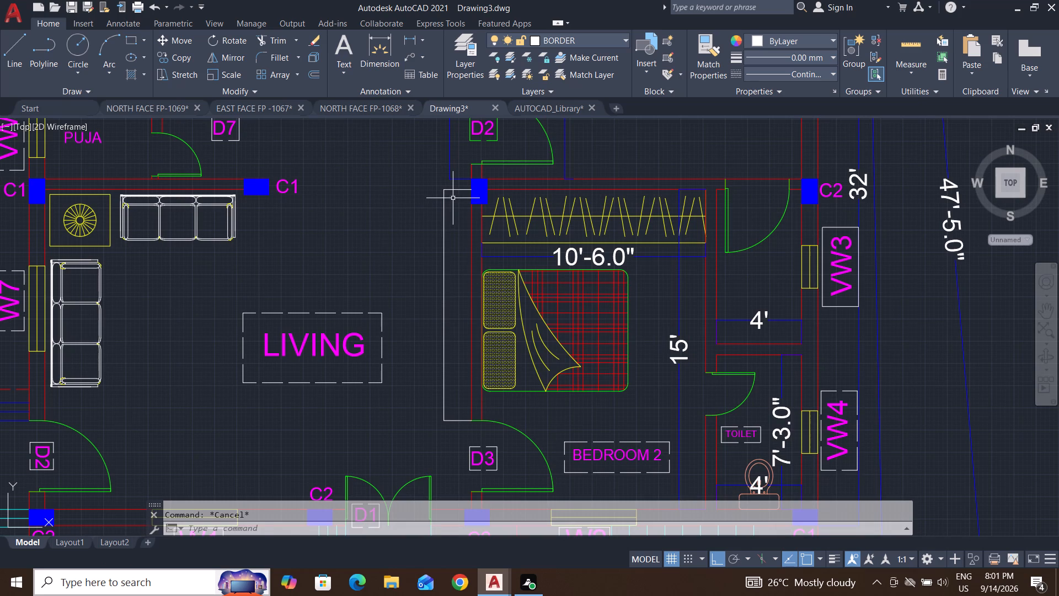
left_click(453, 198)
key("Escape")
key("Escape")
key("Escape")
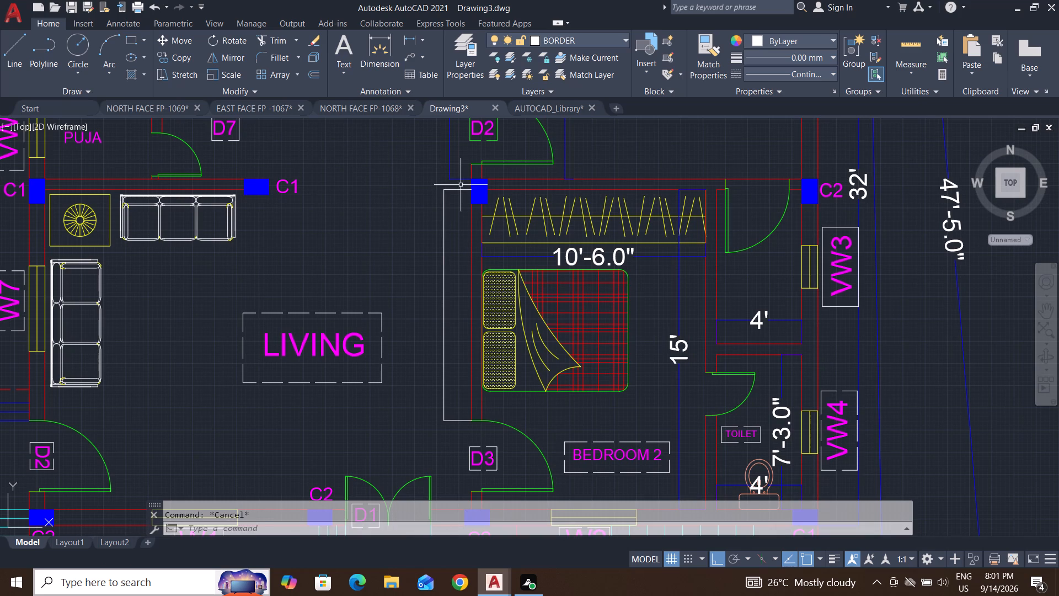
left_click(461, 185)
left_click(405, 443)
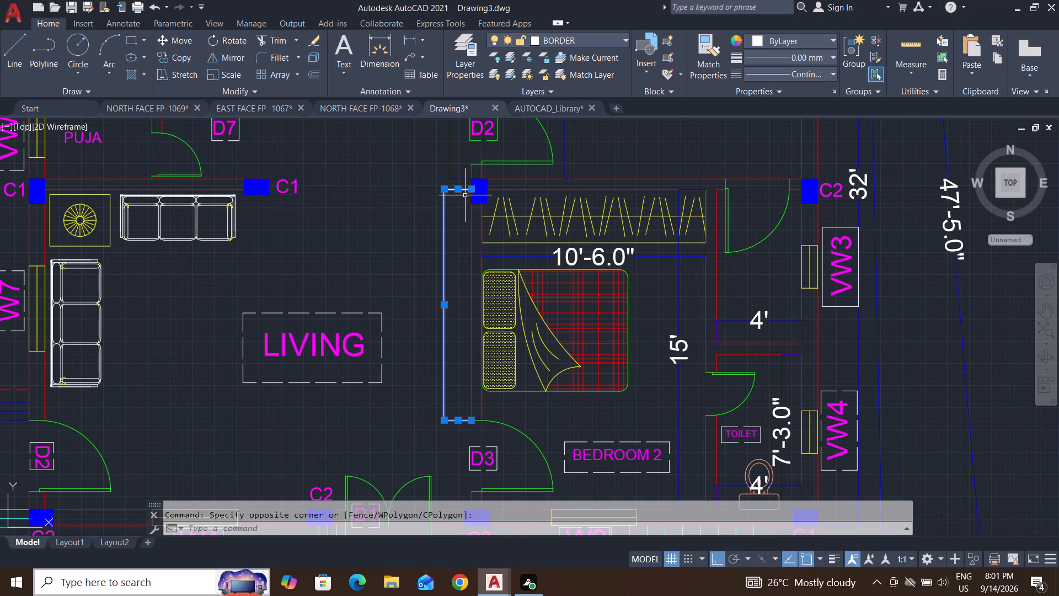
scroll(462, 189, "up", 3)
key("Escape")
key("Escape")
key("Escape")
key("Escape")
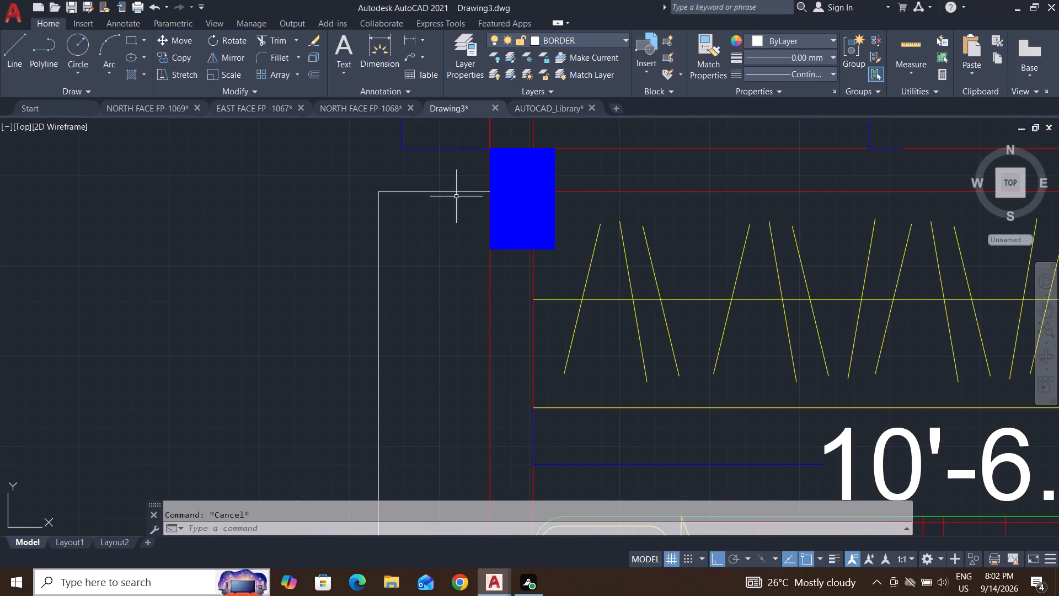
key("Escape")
Shorten the outline's upper horizontal line to half its length by pulling its column end back to the midpoint.
left_click(458, 191)
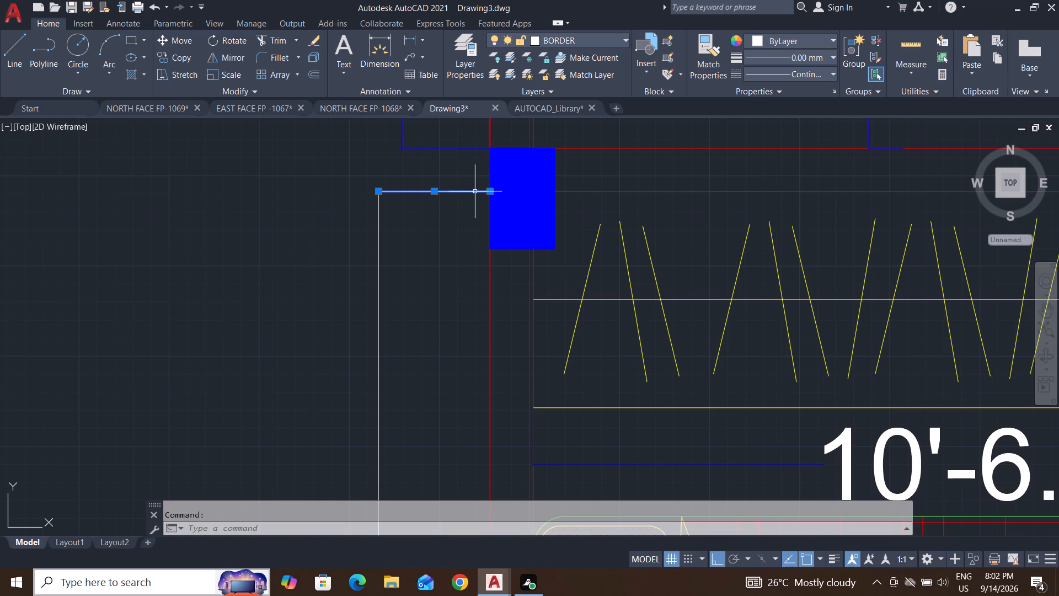
left_click(487, 191)
left_click(431, 190)
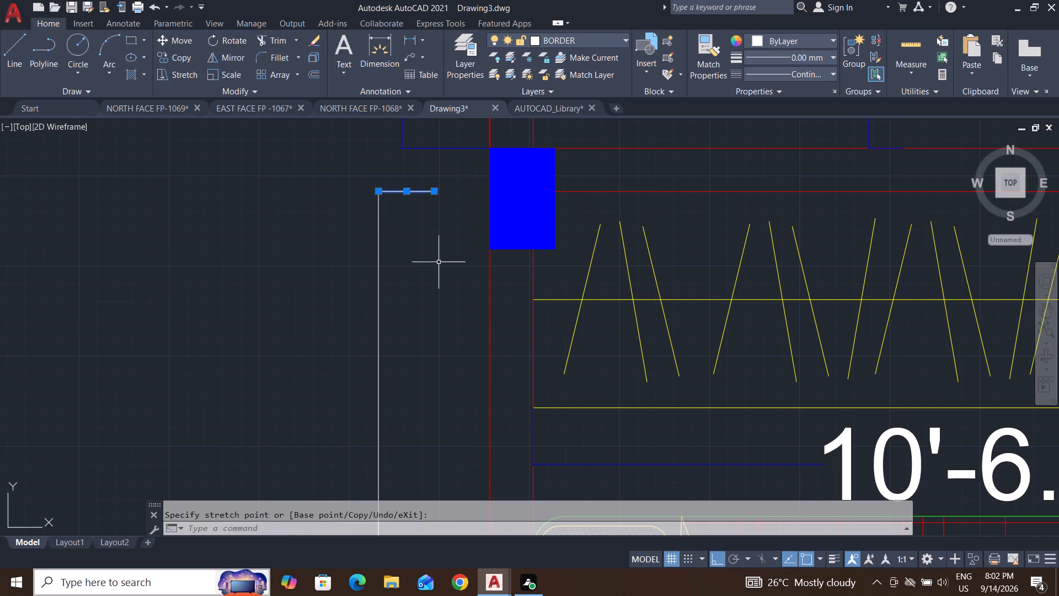
Shorten the outline's lower horizontal line near door D3 to half its length by pulling its wall end back to the midpoint.
scroll(403, 325, "down", 5)
middle_click_drag(403, 325, 446, 229)
scroll(447, 370, "up", 3)
key("Escape")
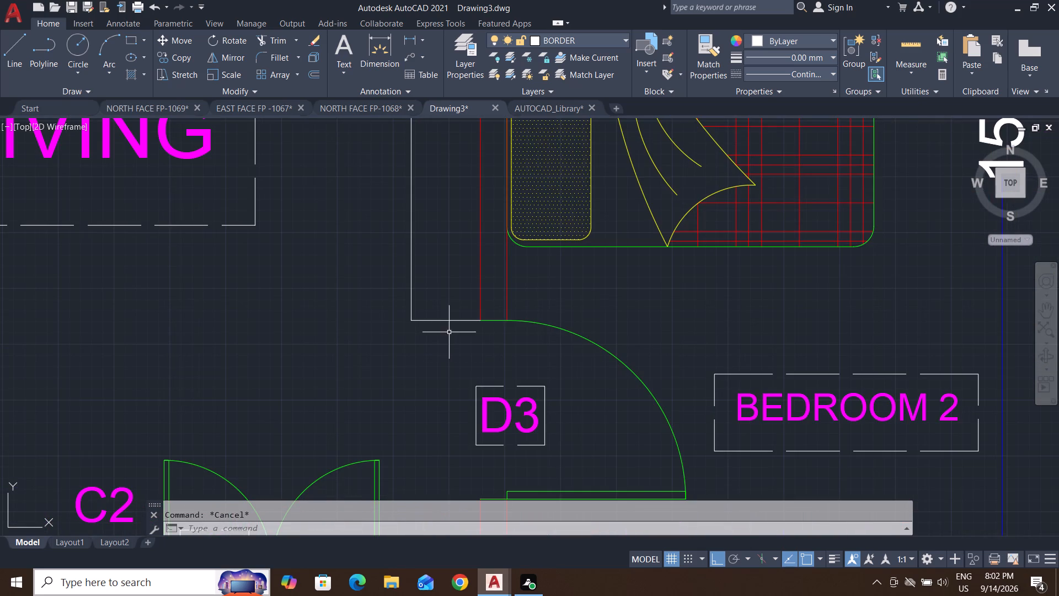
key("Escape")
key("Escape")
left_click(456, 312)
left_click(450, 353)
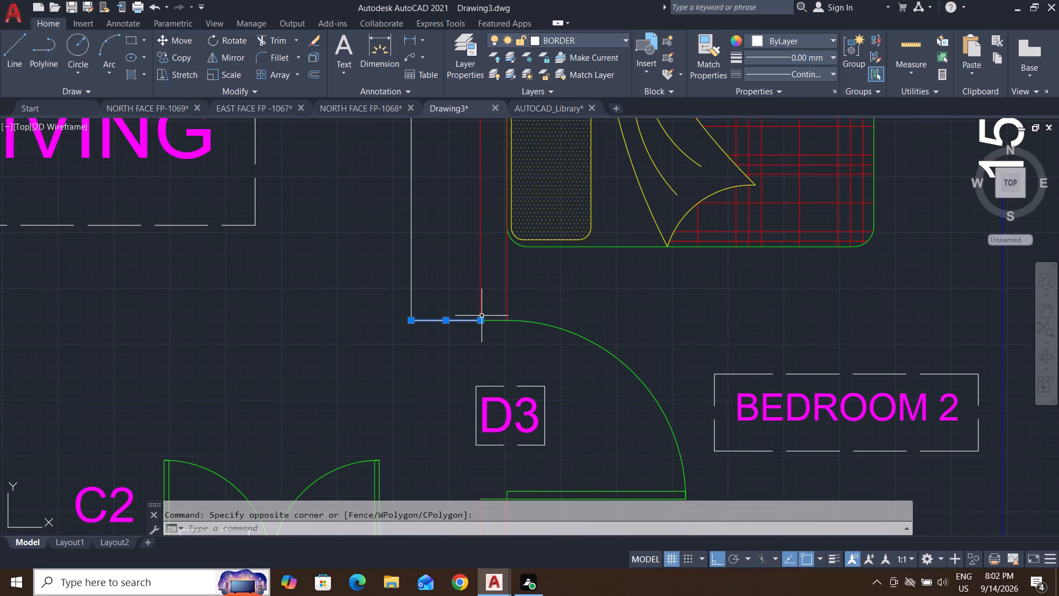
left_click(480, 317)
left_click(445, 321)
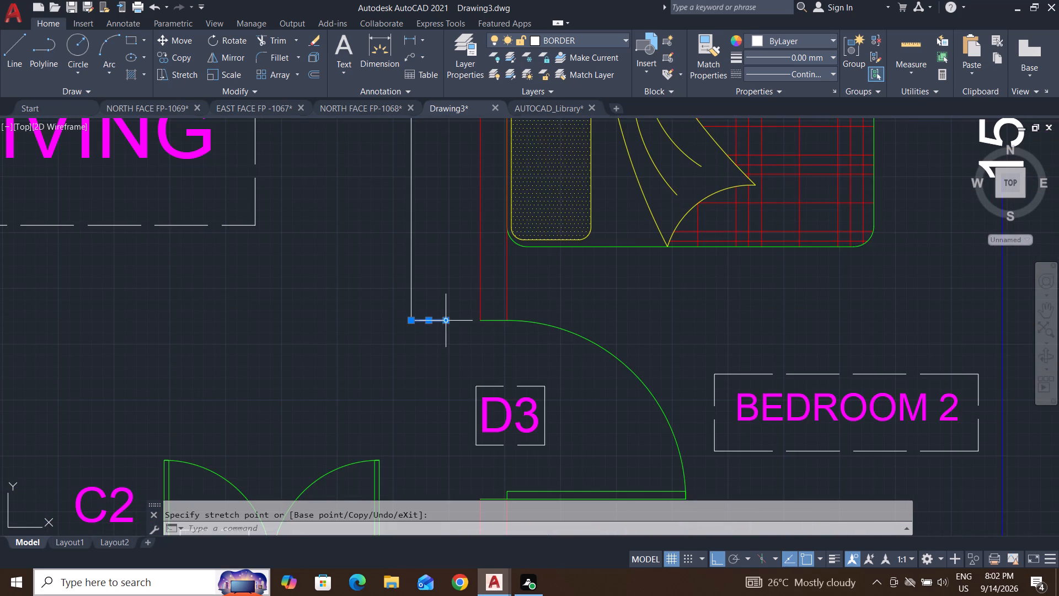
scroll(469, 377, "down", 3)
key("Escape")
key("Escape")
key("Escape")
Move the three-line TV unit outline horizontally so the ends of its short lines meet the living room's wall face.
middle_click_drag(468, 226, 502, 170)
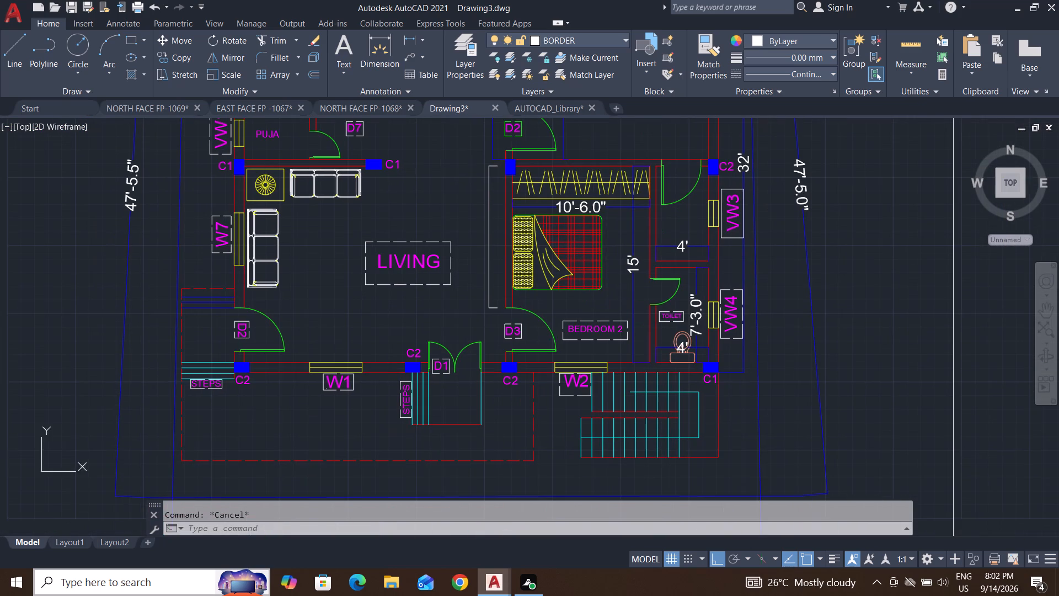
left_click(499, 163)
left_click(467, 314)
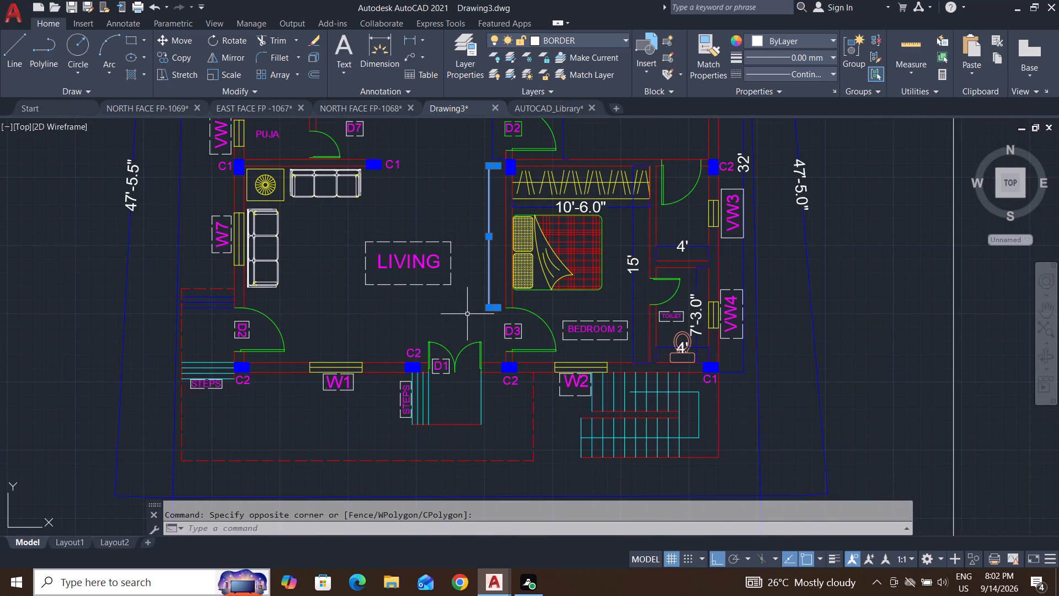
key("m")
key("Return")
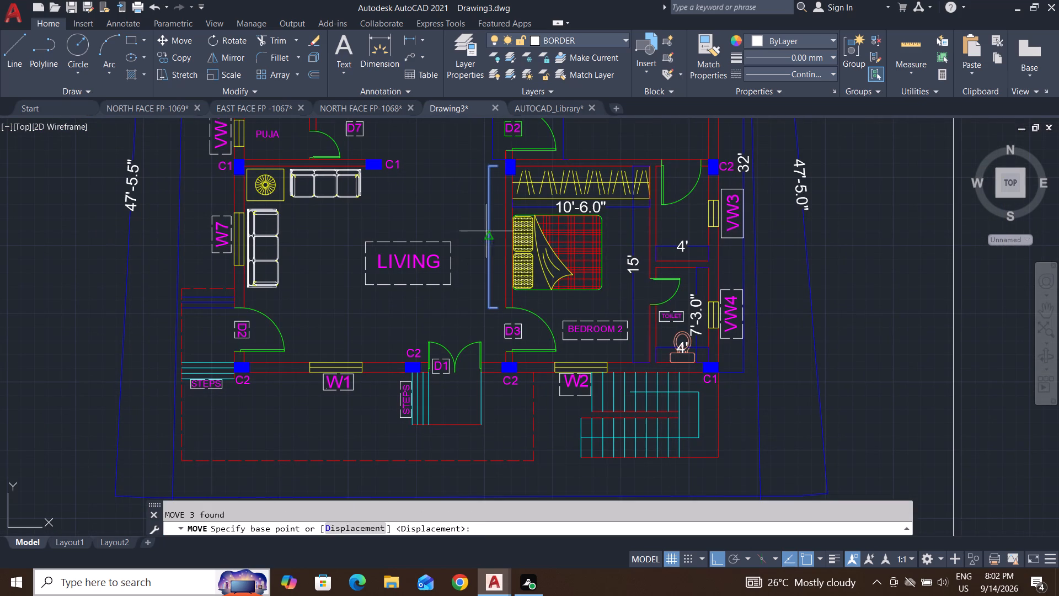
scroll(502, 167, "up", 3)
left_click(476, 163)
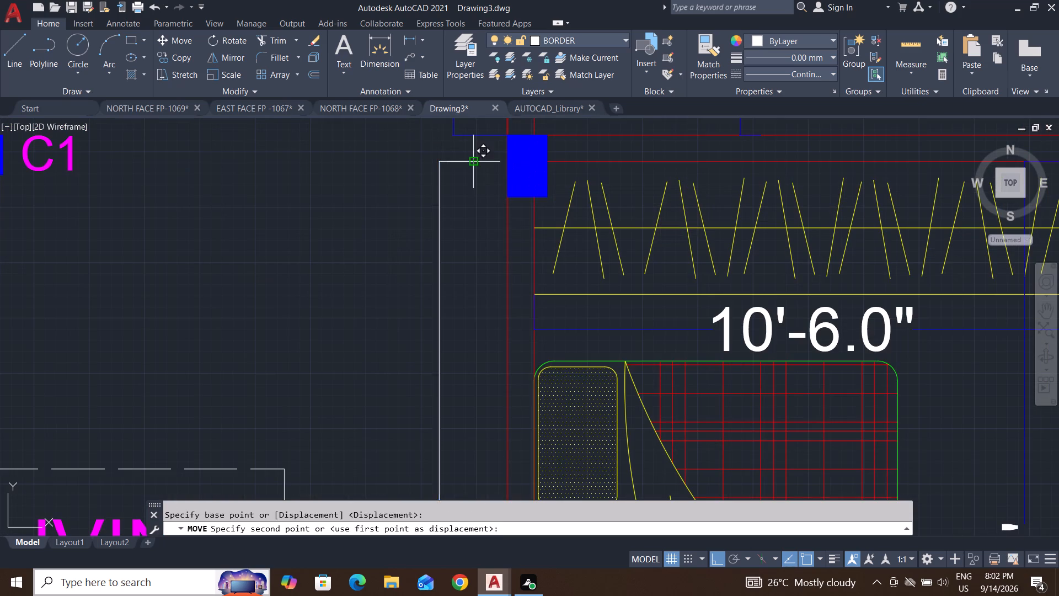
left_click(507, 158)
scroll(459, 352, "down", 3)
middle_click_drag(486, 312, 498, 282)
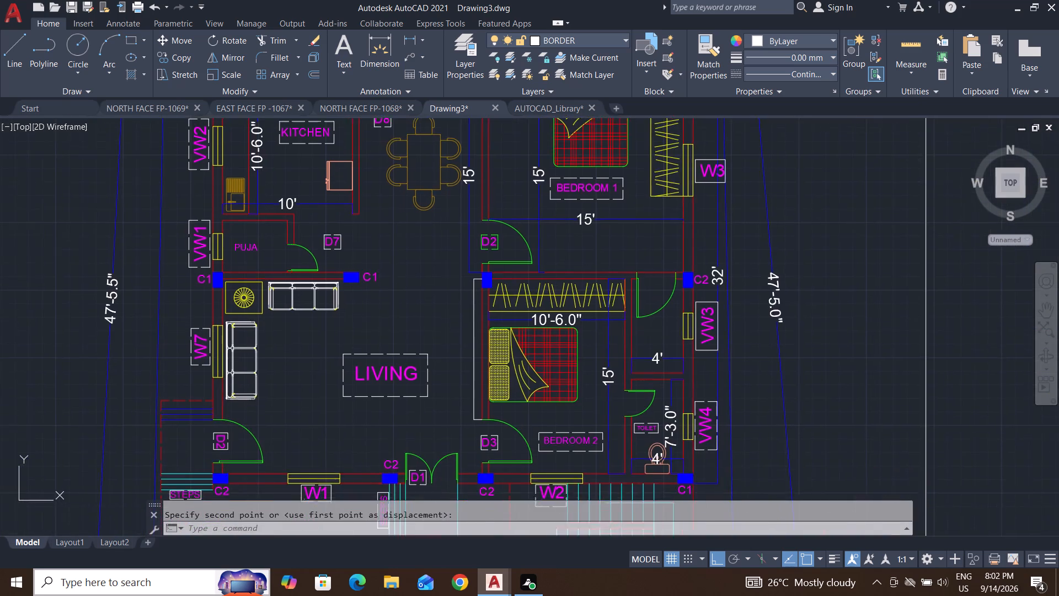
middle_click_drag(498, 282, 527, 207)
key("Escape")
key("Escape")
middle_click_drag(586, 388, 608, 238)
key("Escape")
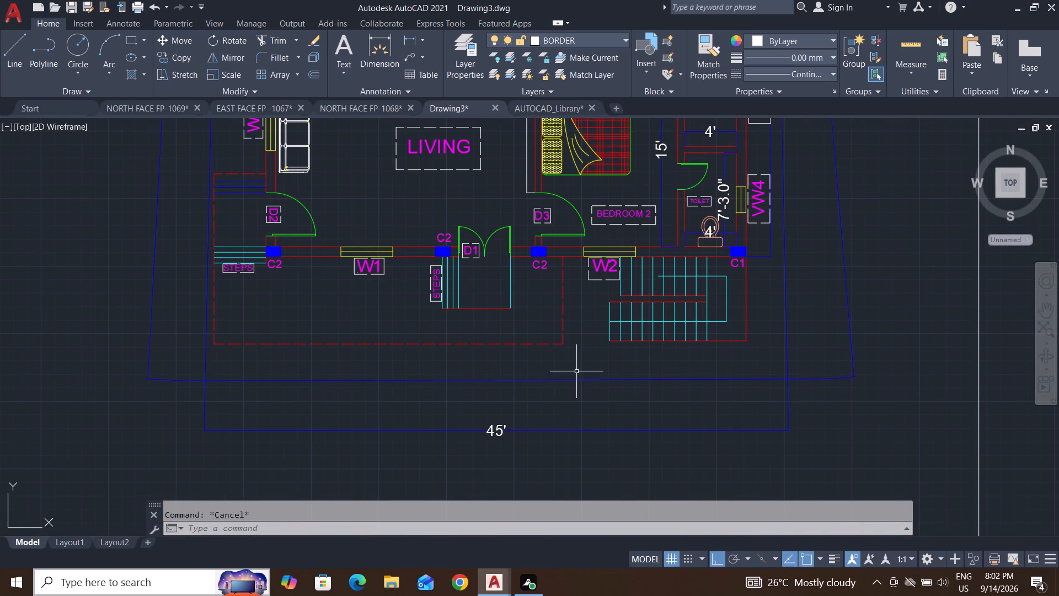
Copy the LIVING label about 52'-9" horizontally into the empty area outside the plan's border.
middle_click_drag(571, 421, 587, 536)
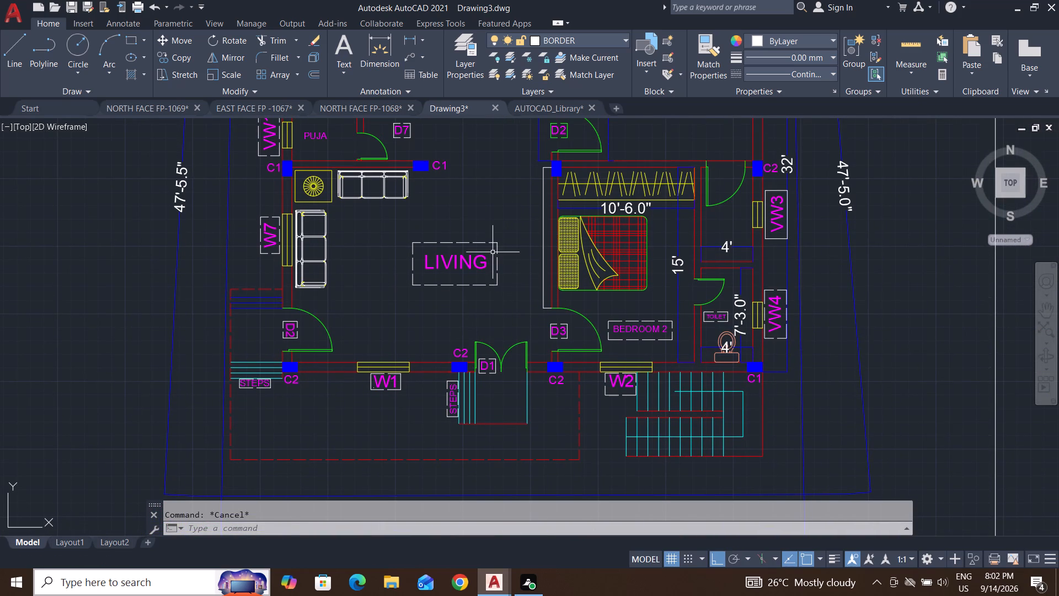
left_click(491, 251)
left_click(419, 270)
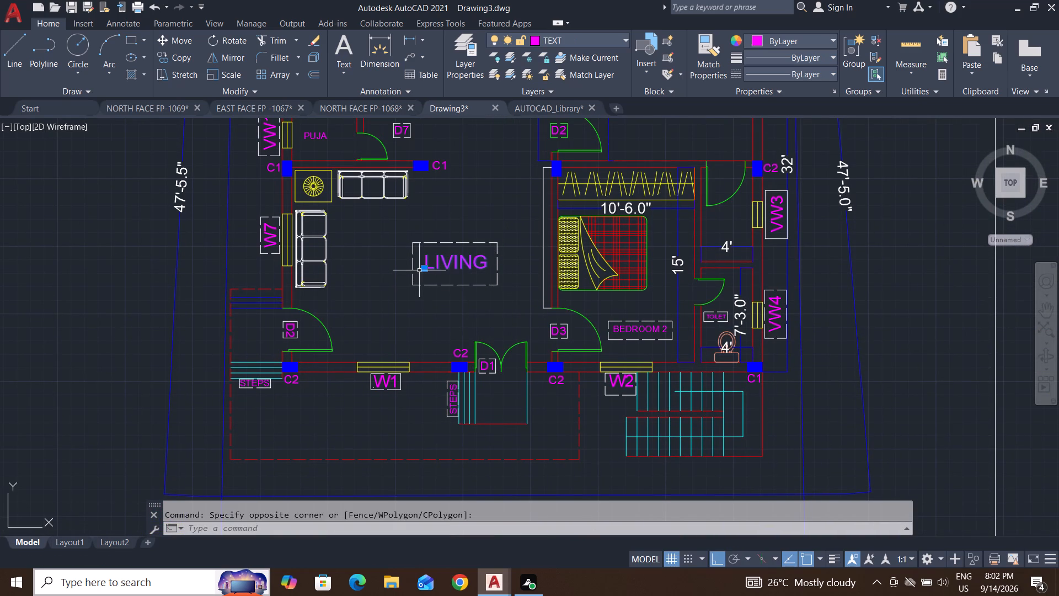
type("CO")
key("Return")
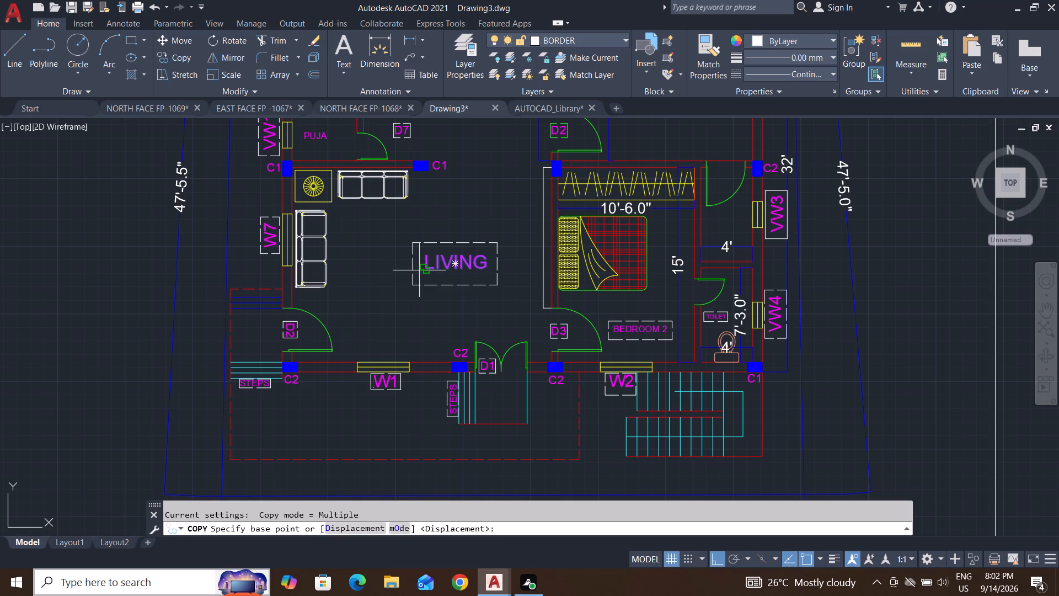
left_click(437, 275)
scroll(389, 374, "down", 4)
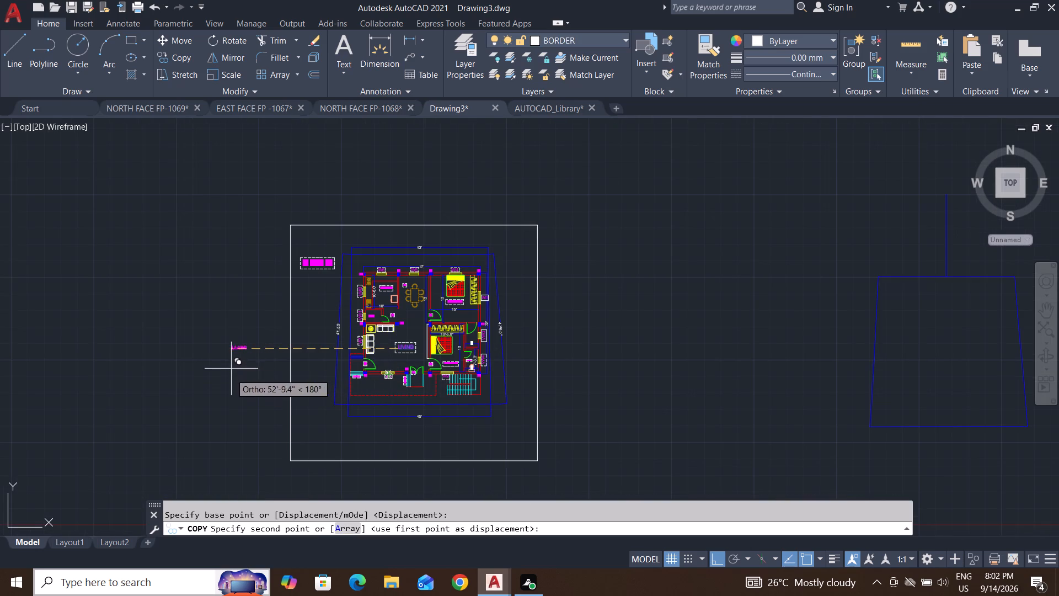
left_click(233, 363)
key("Escape")
key("Escape")
Change the text of the copied LIVING label outside the plan's border to TV UNIT.
scroll(233, 363, "up", 6)
key("Escape")
key("Escape")
double_click(287, 204)
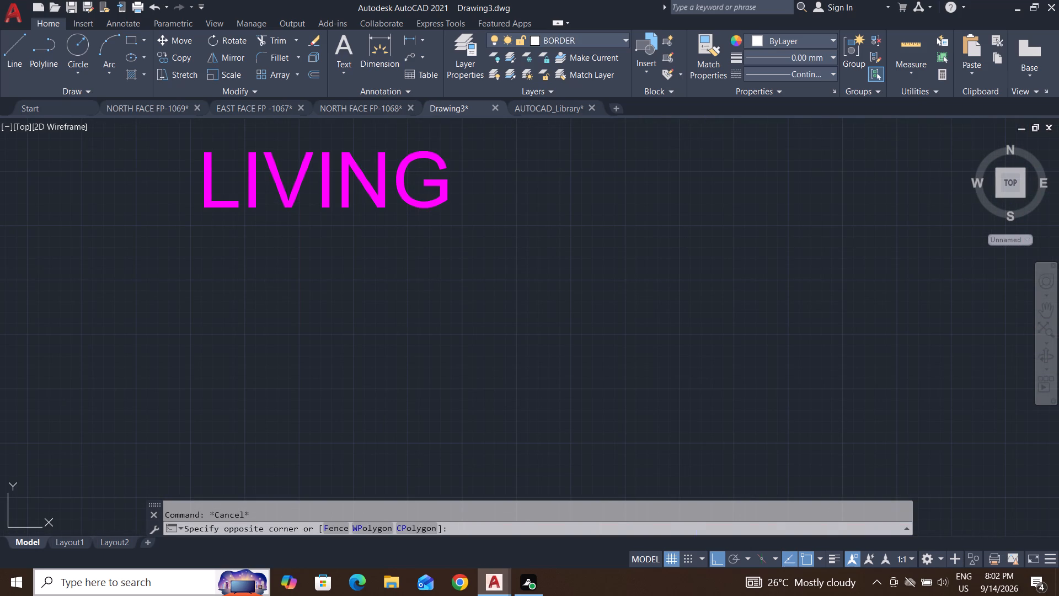
key("Escape")
key("Escape")
double_click(379, 194)
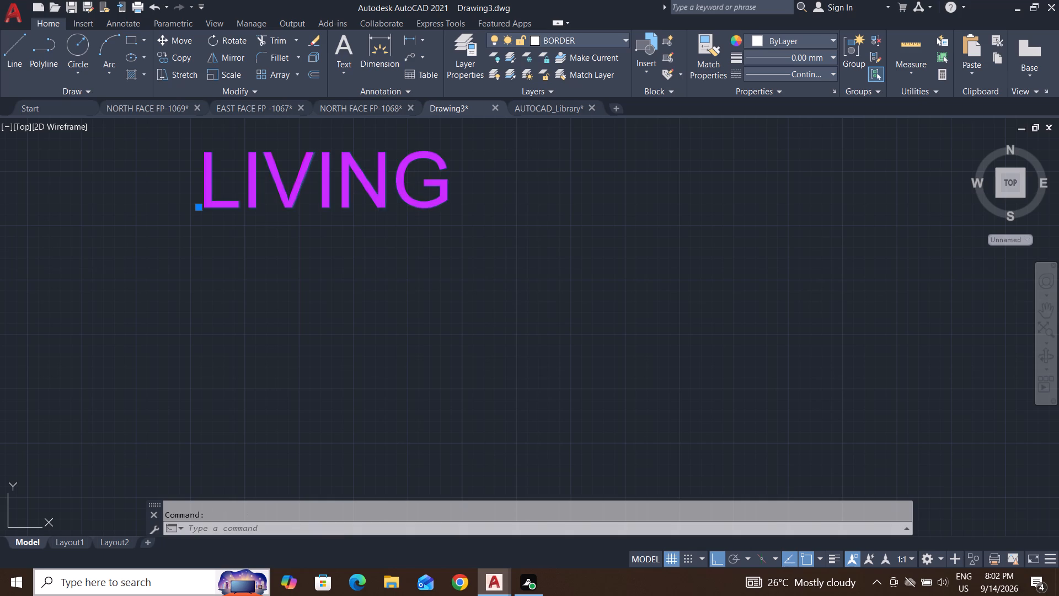
key("BackSpace")
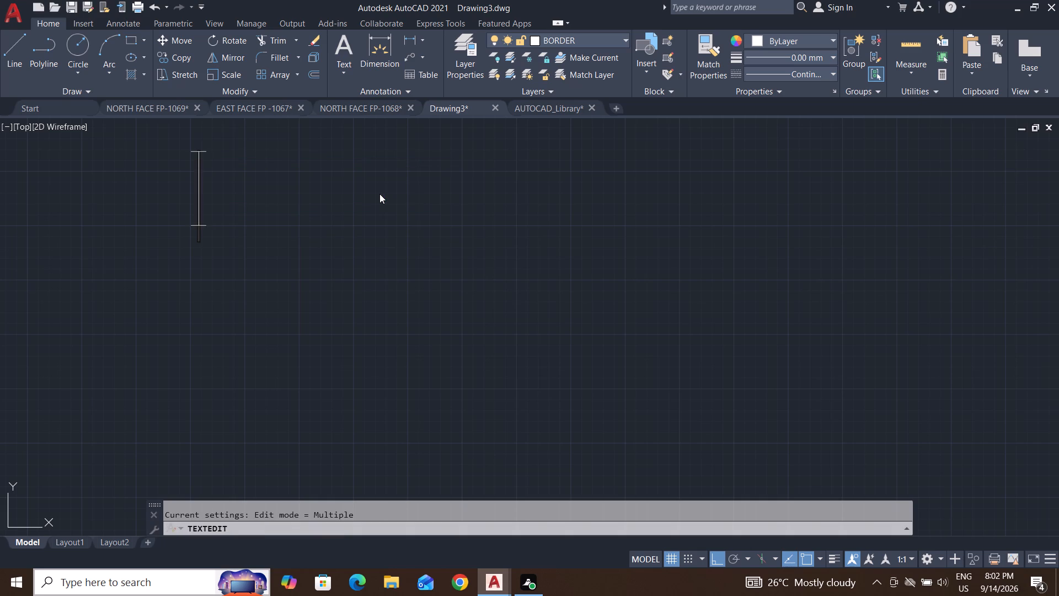
type("TV")
key("space")
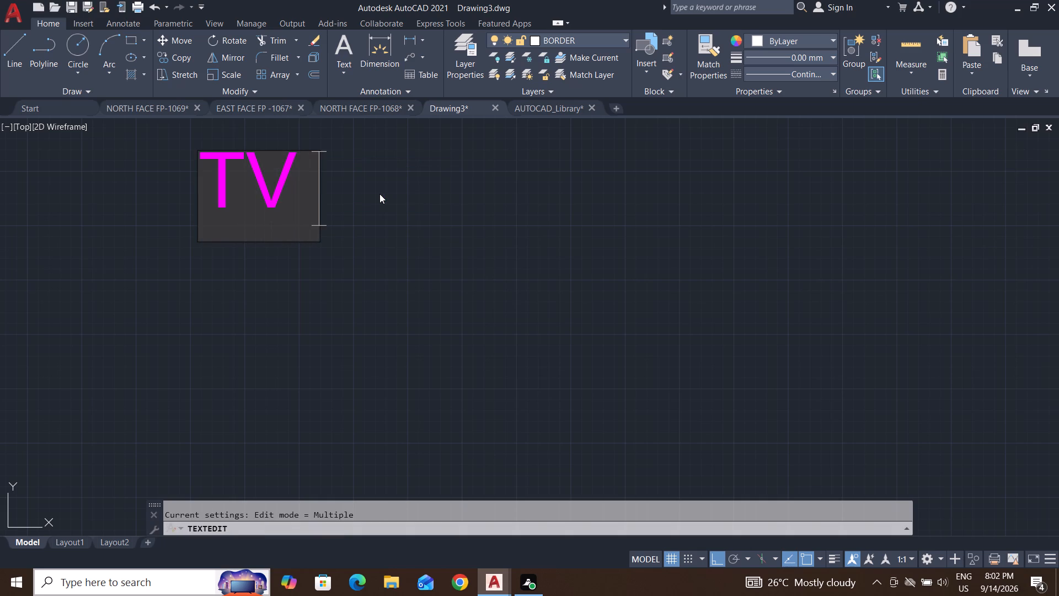
type("UNN")
key("BackSpace")
type("ITE")
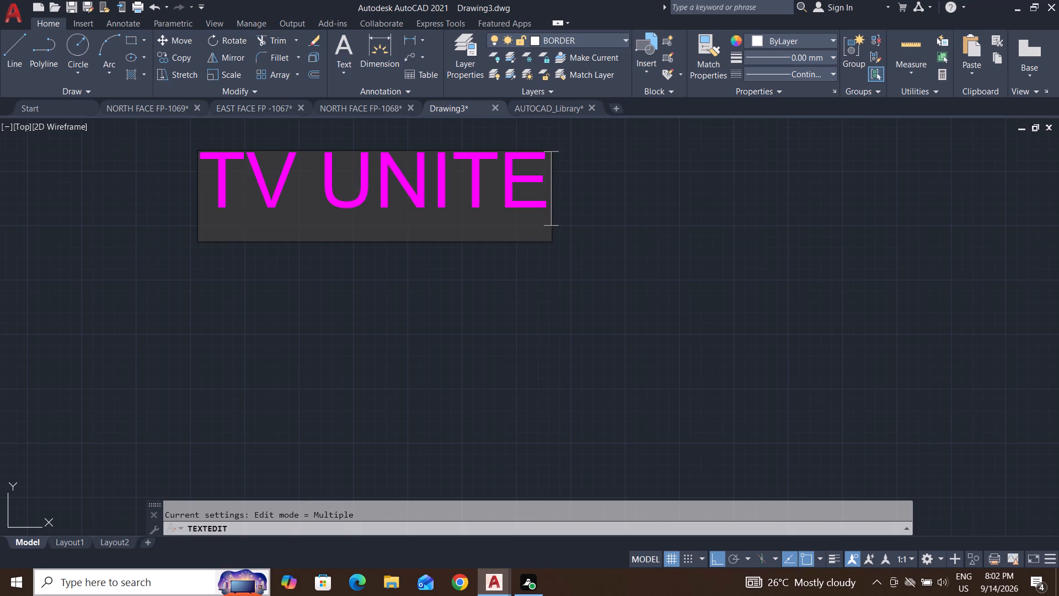
key("BackSpace")
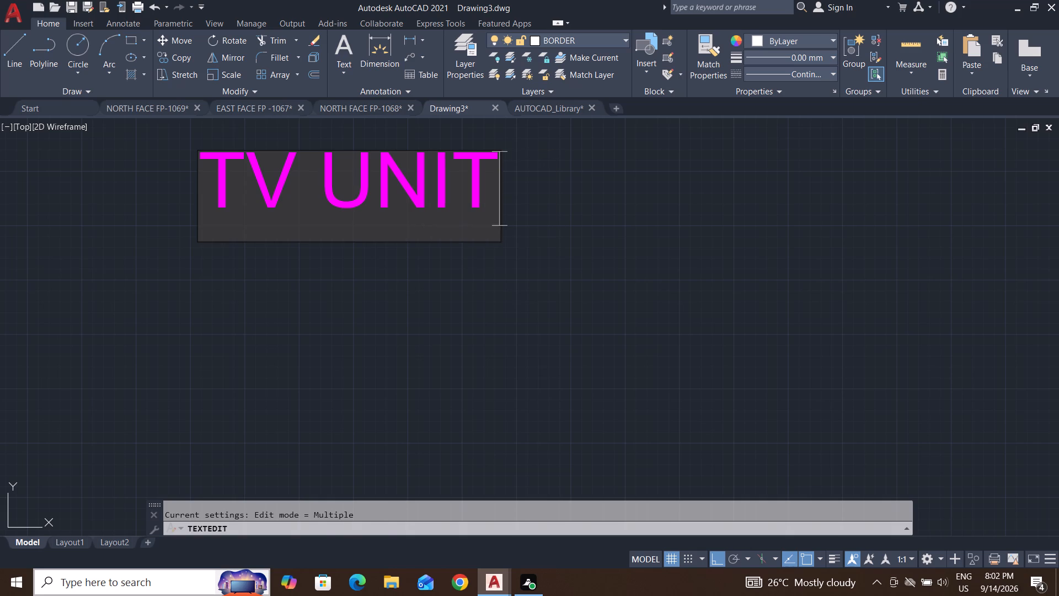
key("Return")
key("Escape")
key("Escape")
Scale the TV UNIT label down to a little under half its size about its text insertion point.
left_click(540, 137)
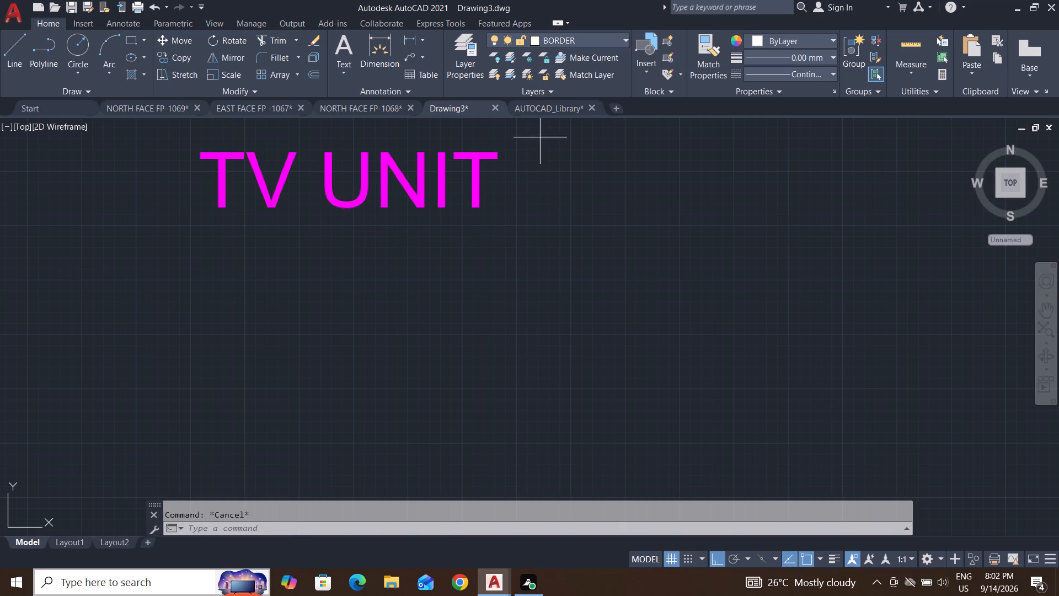
left_click(184, 266)
type("SC")
key("Return")
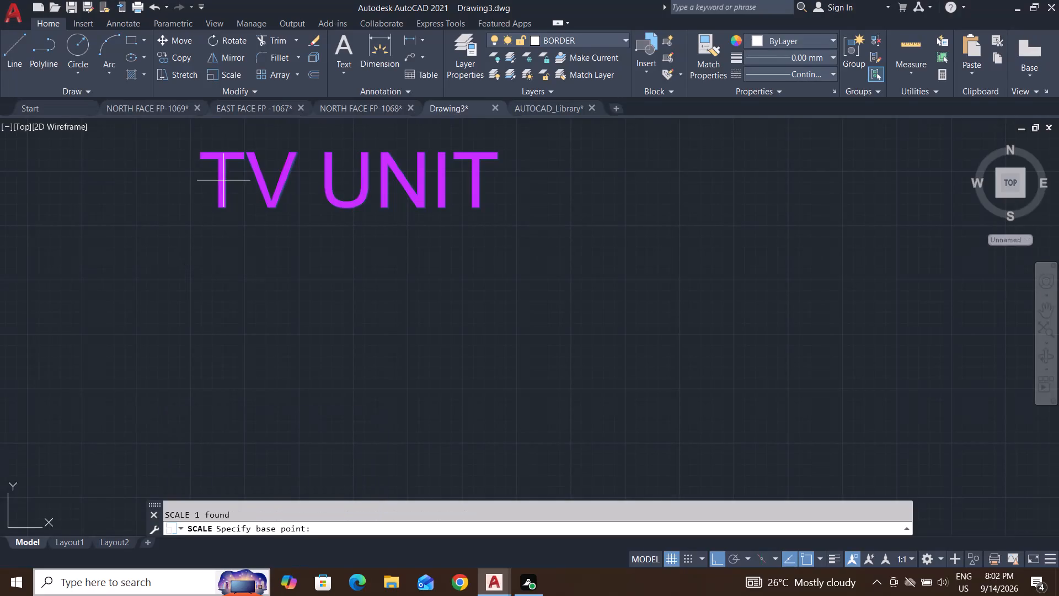
left_click(200, 204)
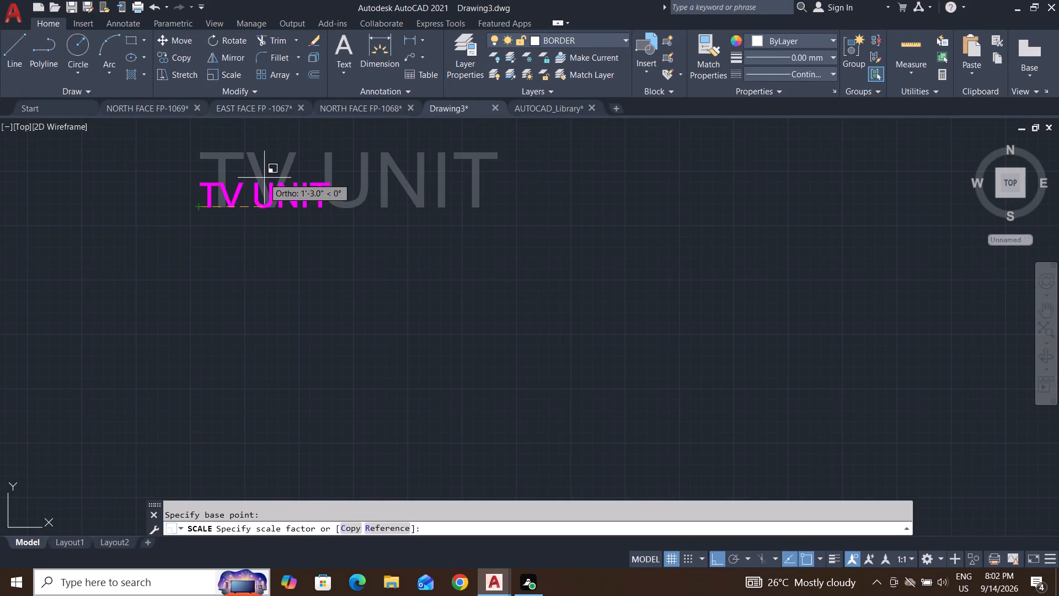
left_click(264, 178)
Rotate the TV UNIT label to 270° about its insertion point so it reads vertically downward.
left_click(350, 152)
left_click(162, 285)
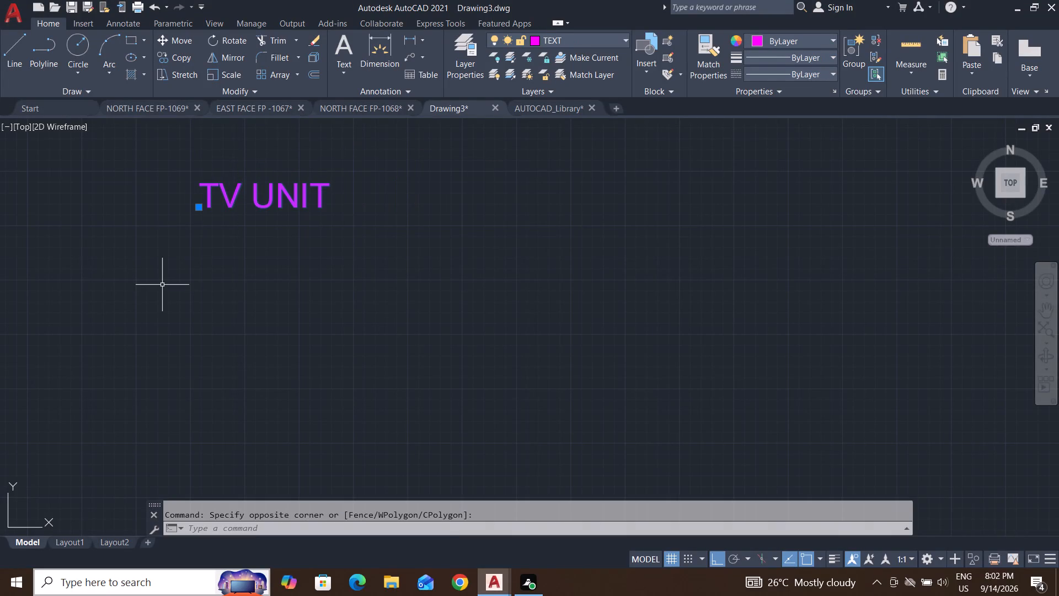
type("RO")
key("Return")
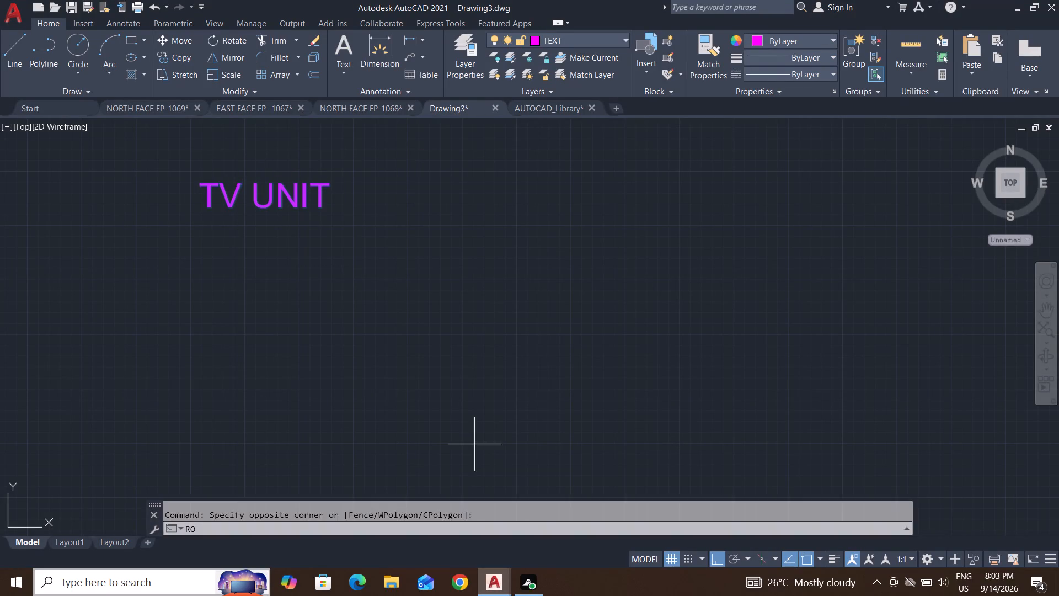
left_click(205, 206)
left_click(204, 343)
Move the vertical TV UNIT label into the living room, between the LIVING label and the TV unit outline.
left_click(292, 167)
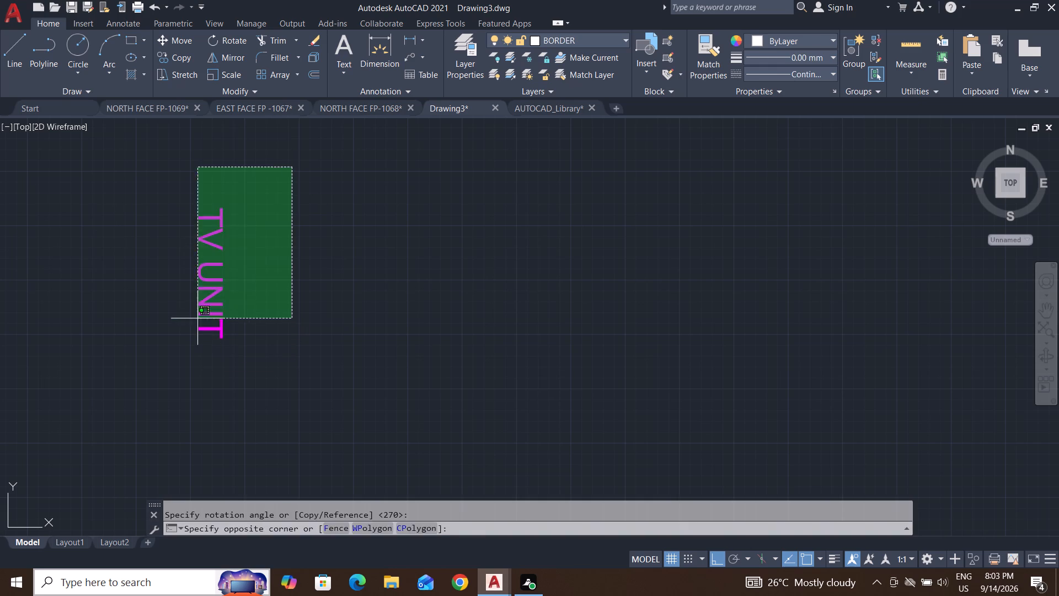
left_click(157, 377)
key("m")
key("Return")
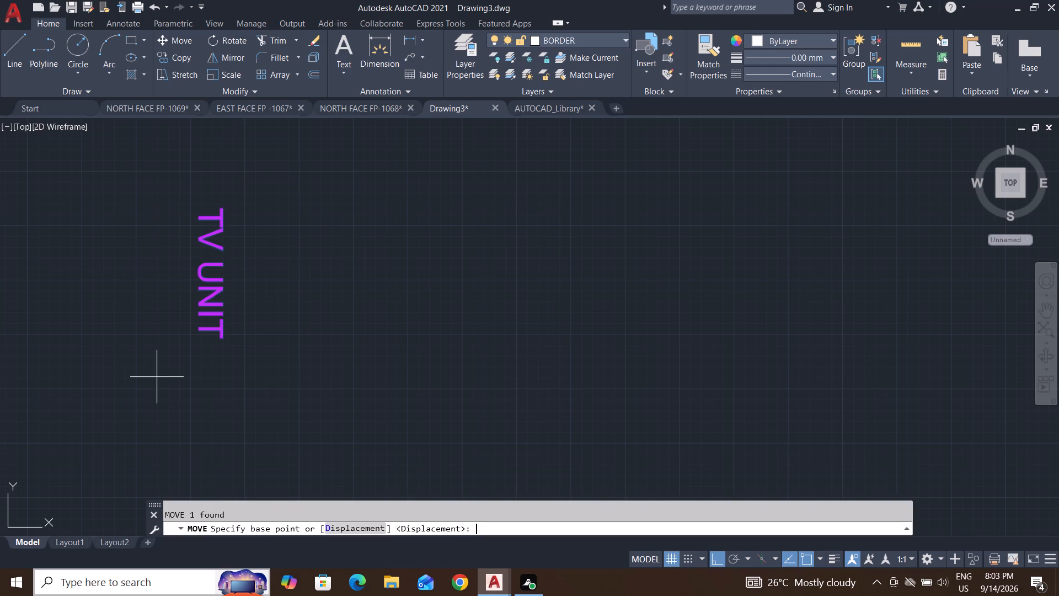
left_click(199, 221)
scroll(484, 304, "down", 4)
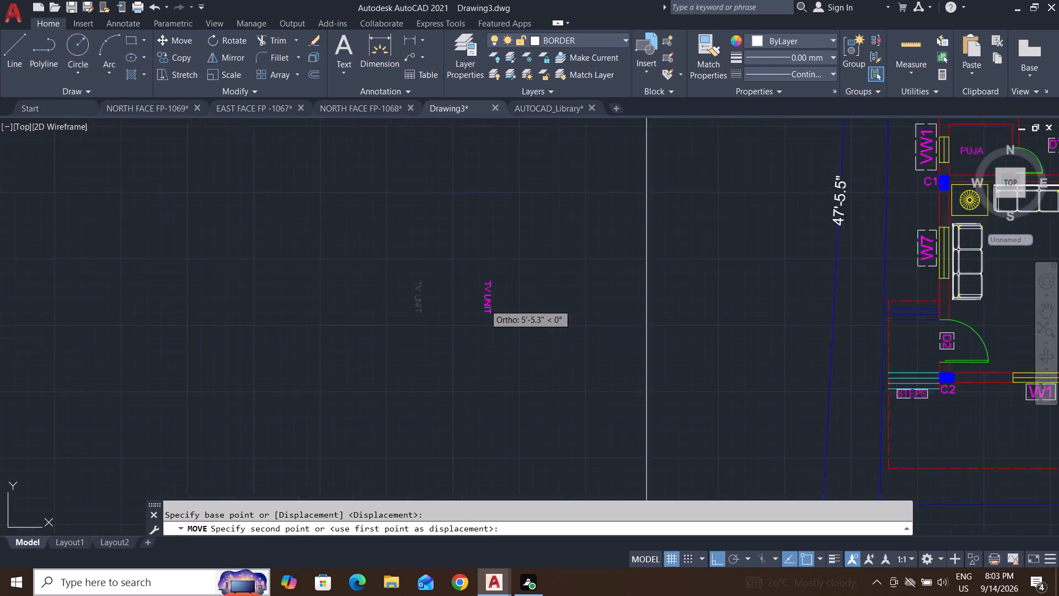
scroll(484, 304, "down", 1)
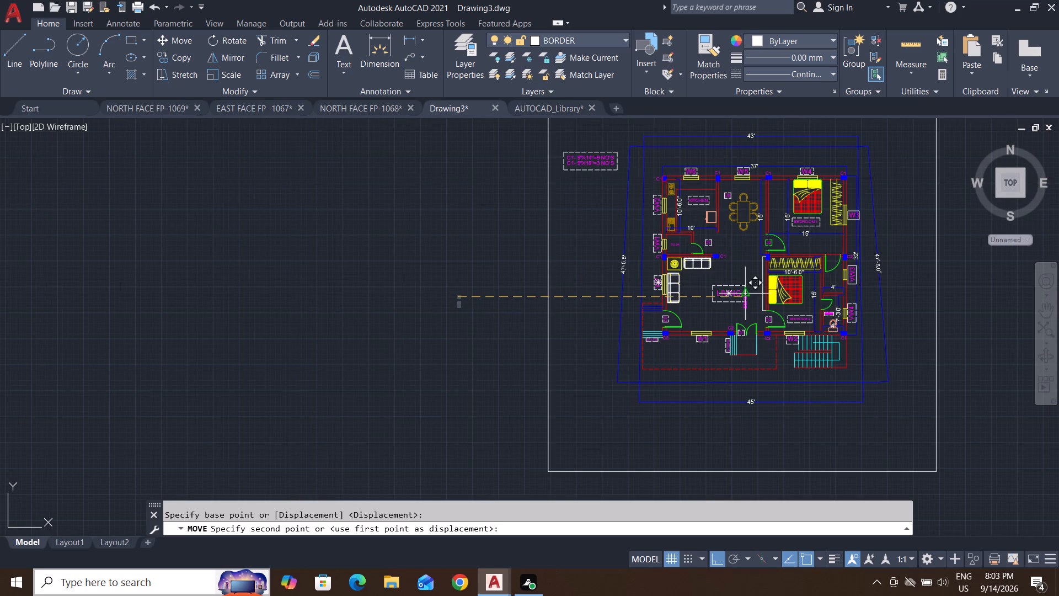
scroll(752, 294, "up", 3)
left_click(756, 314)
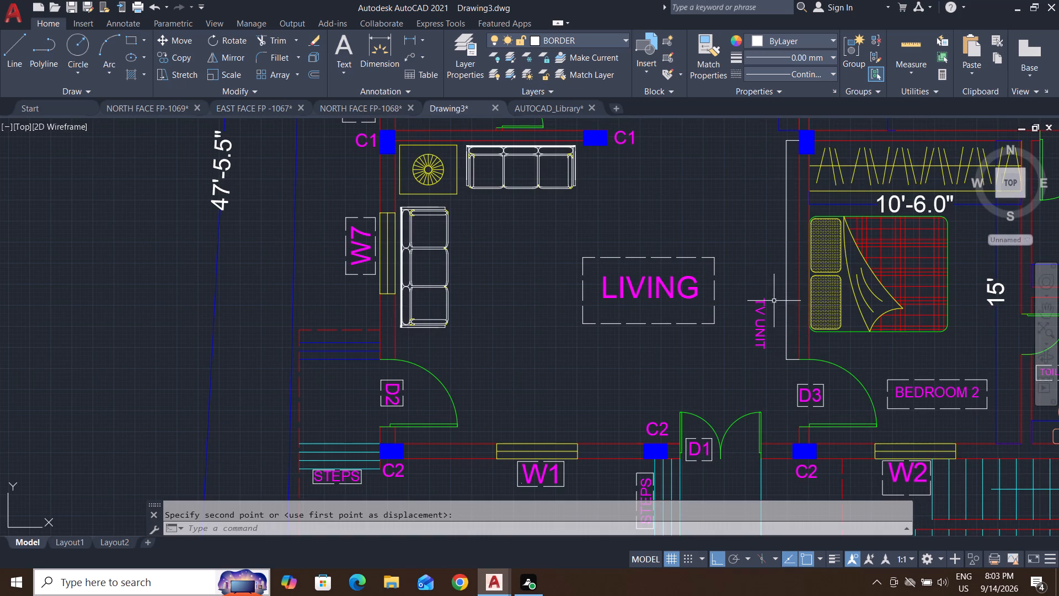
key("Escape")
key("Escape")
key("Escape")
key("Escape")
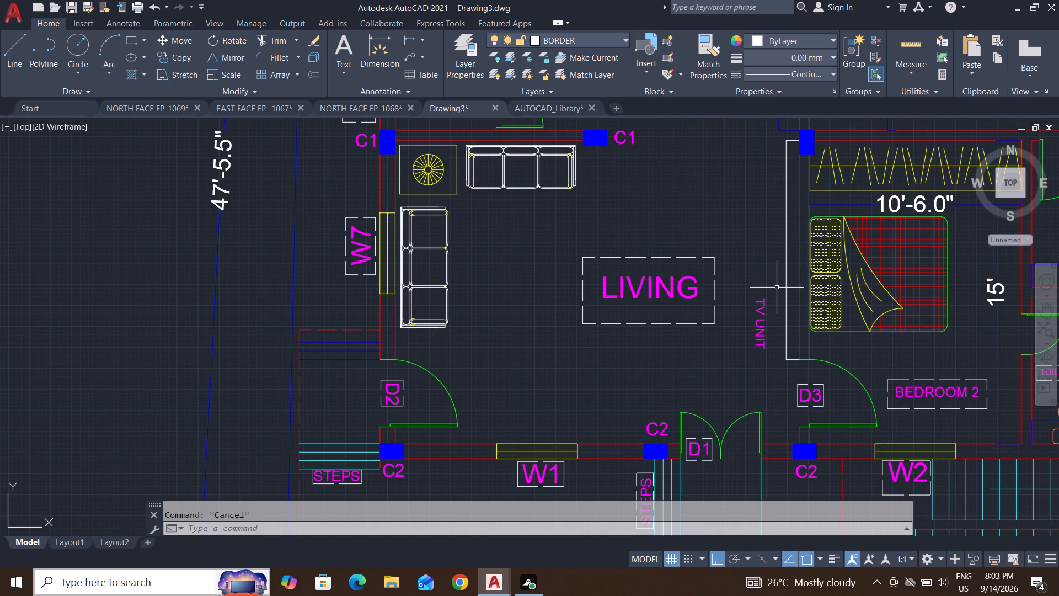
With ortho off, move the TV UNIT label farther up along the TV unit outline, above the LIVING label's level.
left_click(782, 283)
left_click(745, 368)
key("m")
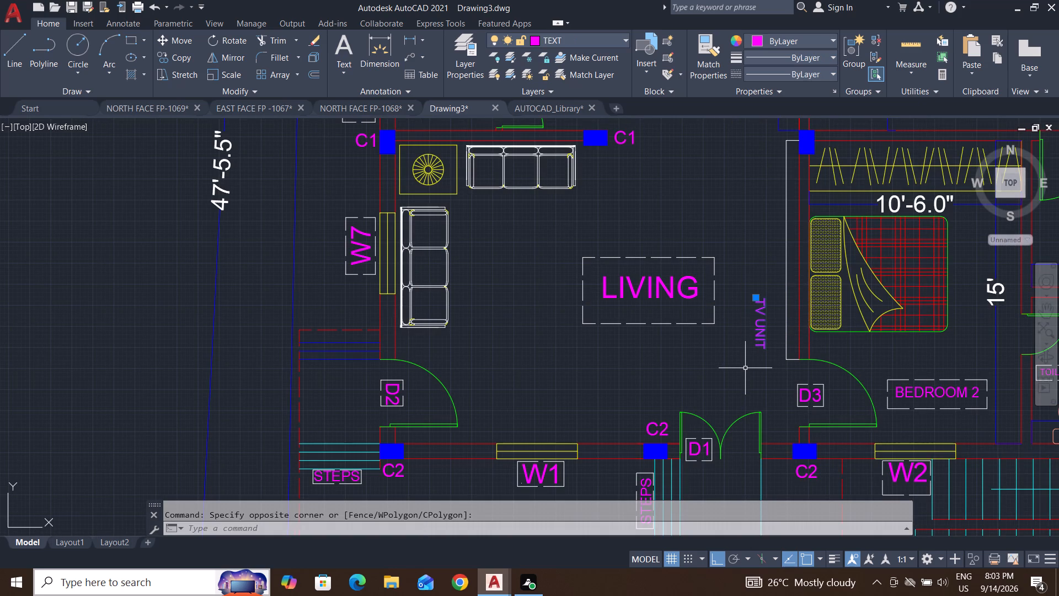
key("Return")
scroll(746, 335, "up", 3)
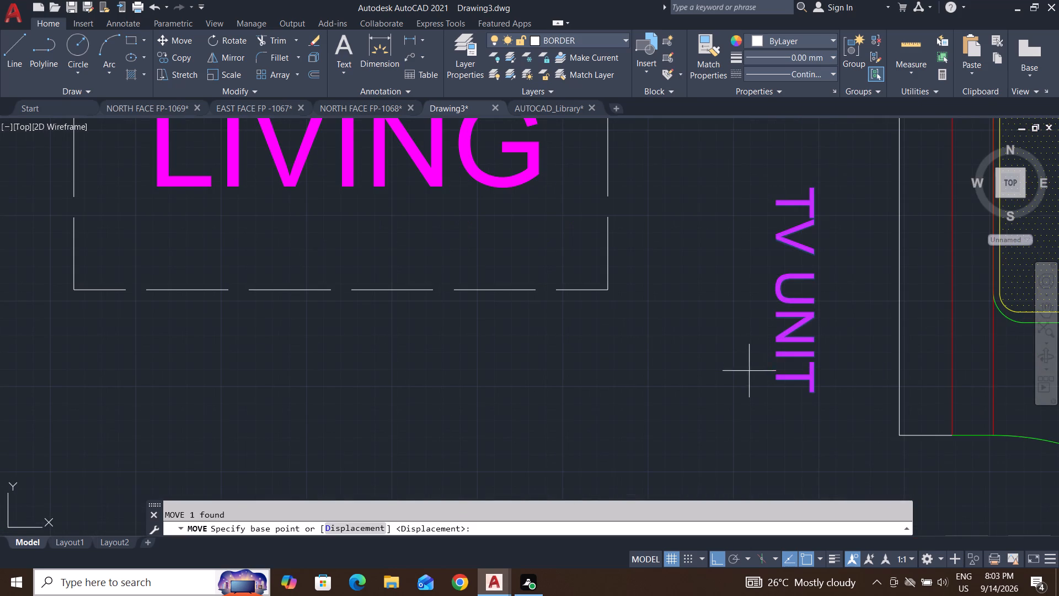
left_click(778, 380)
scroll(723, 405, "down", 4)
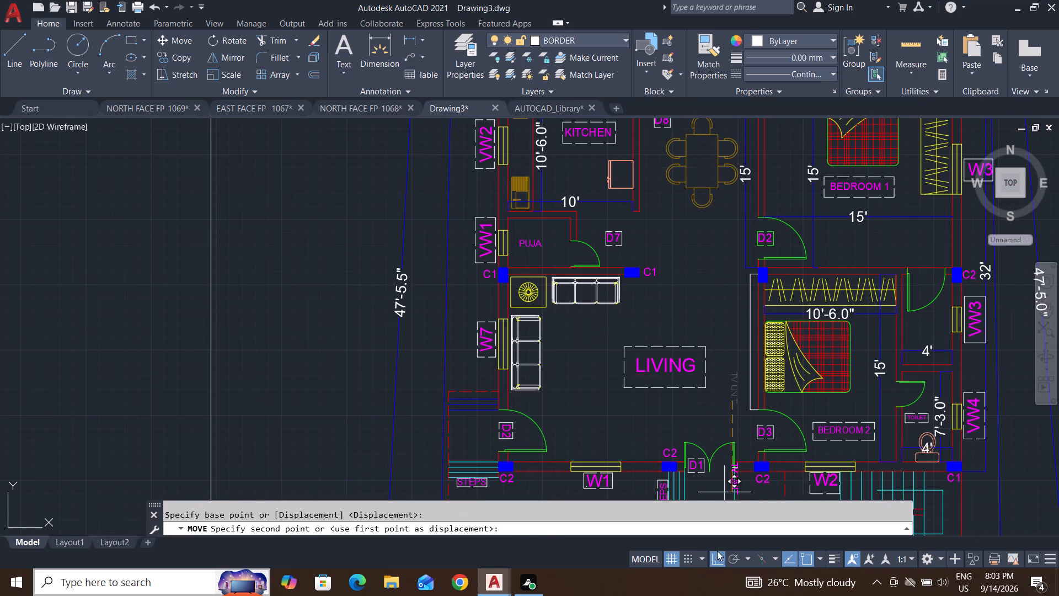
left_click(717, 556)
scroll(761, 340, "up", 3)
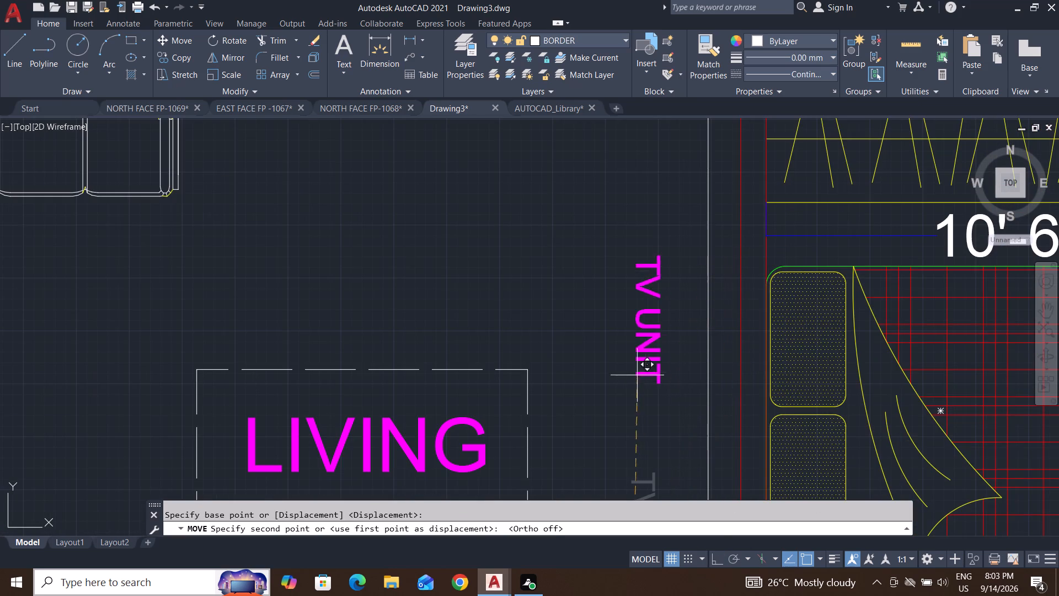
left_click(625, 343)
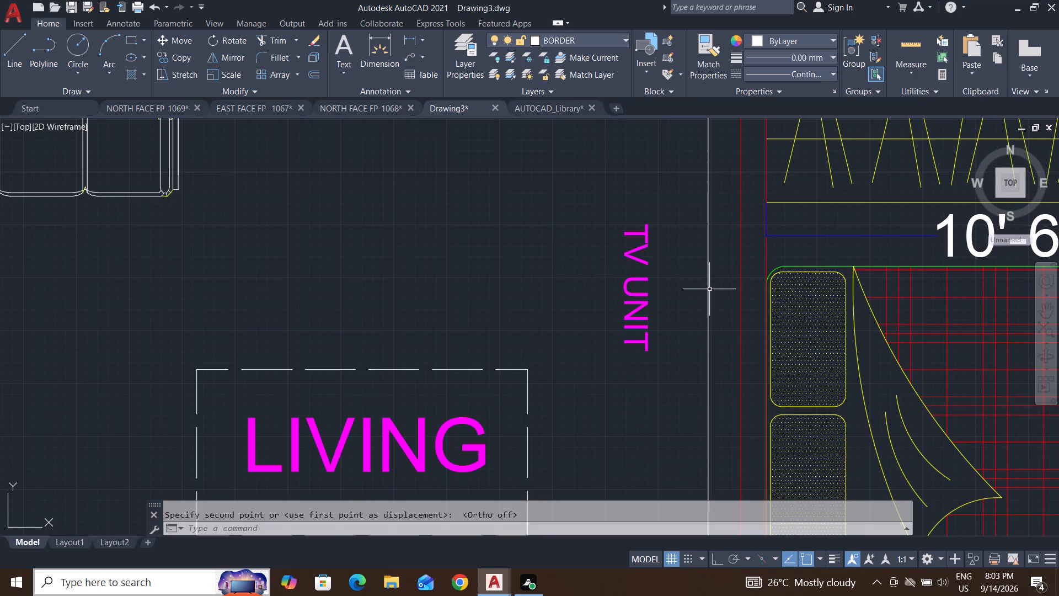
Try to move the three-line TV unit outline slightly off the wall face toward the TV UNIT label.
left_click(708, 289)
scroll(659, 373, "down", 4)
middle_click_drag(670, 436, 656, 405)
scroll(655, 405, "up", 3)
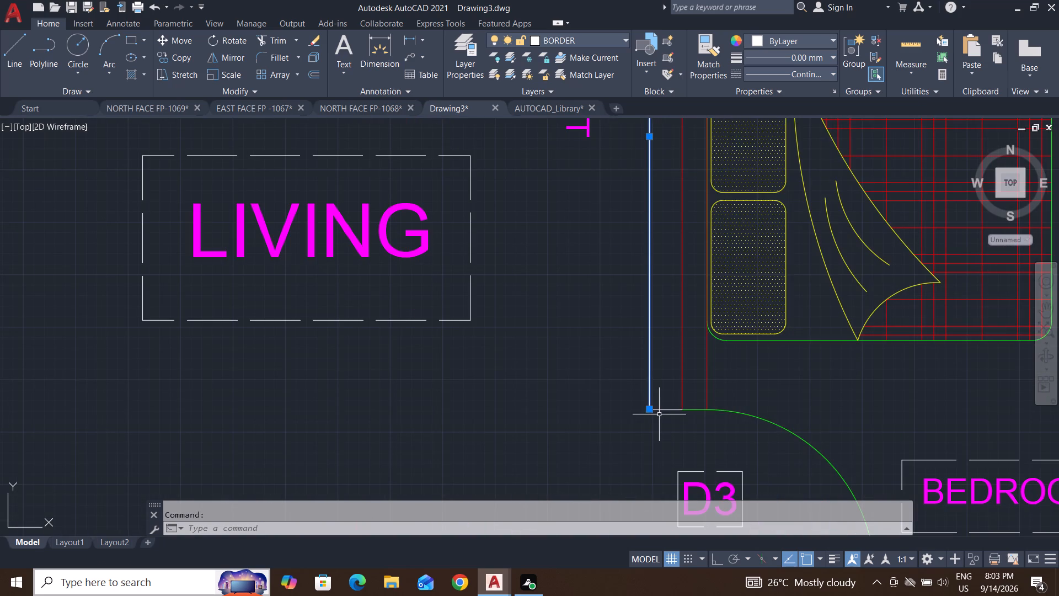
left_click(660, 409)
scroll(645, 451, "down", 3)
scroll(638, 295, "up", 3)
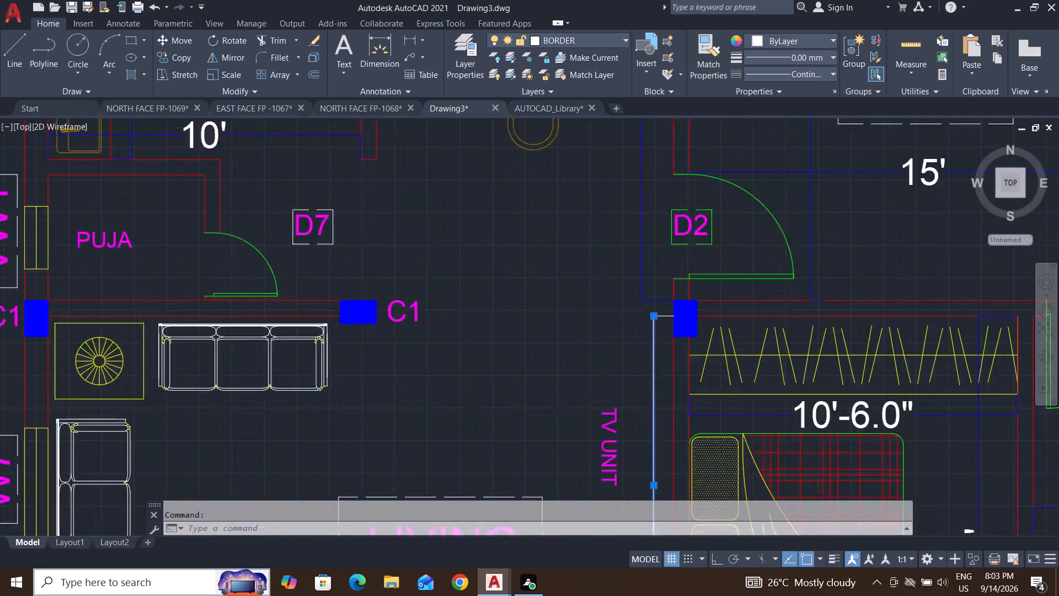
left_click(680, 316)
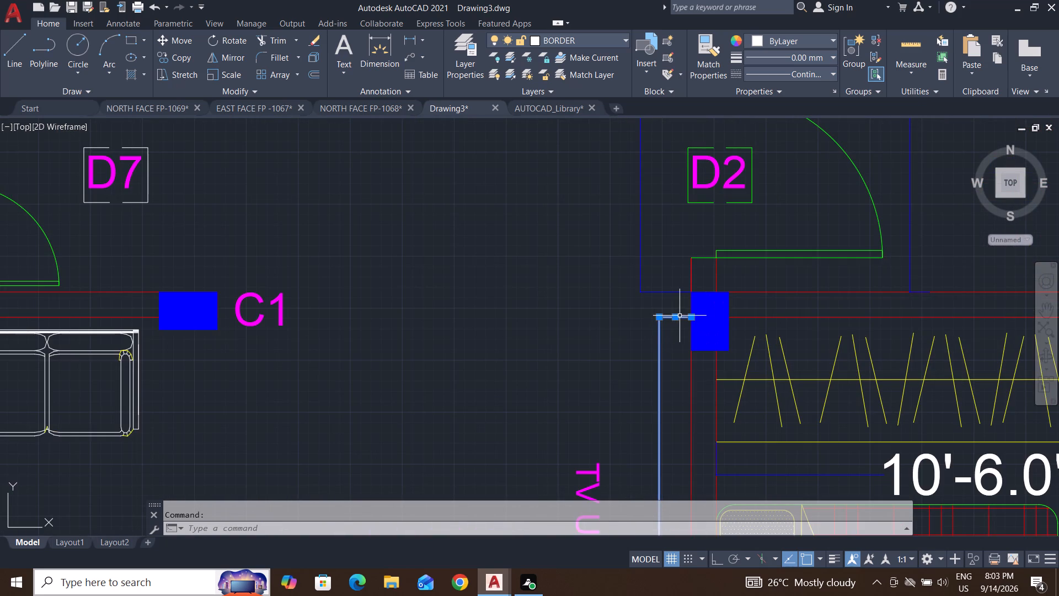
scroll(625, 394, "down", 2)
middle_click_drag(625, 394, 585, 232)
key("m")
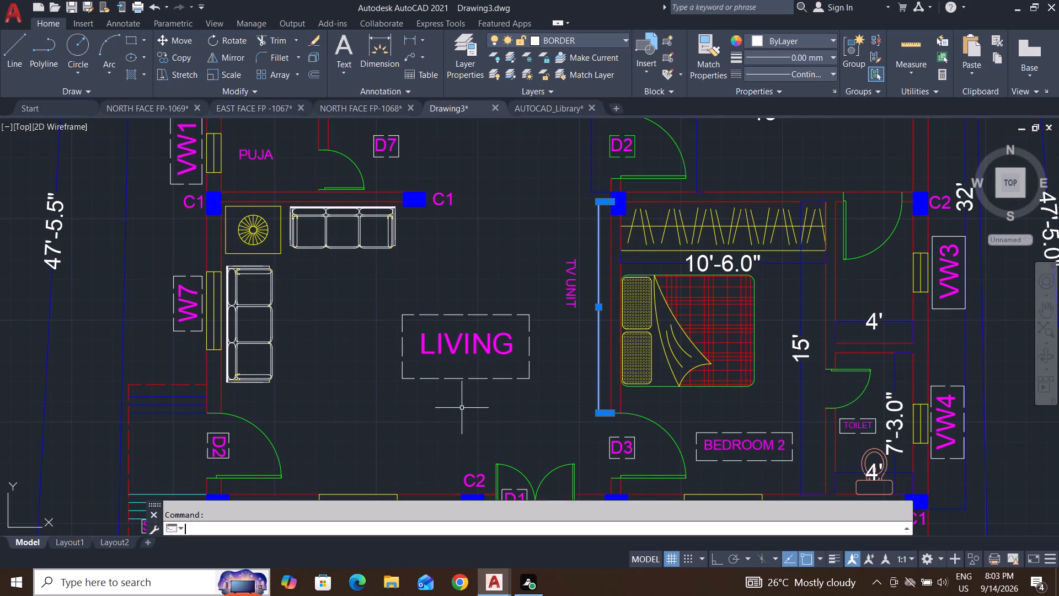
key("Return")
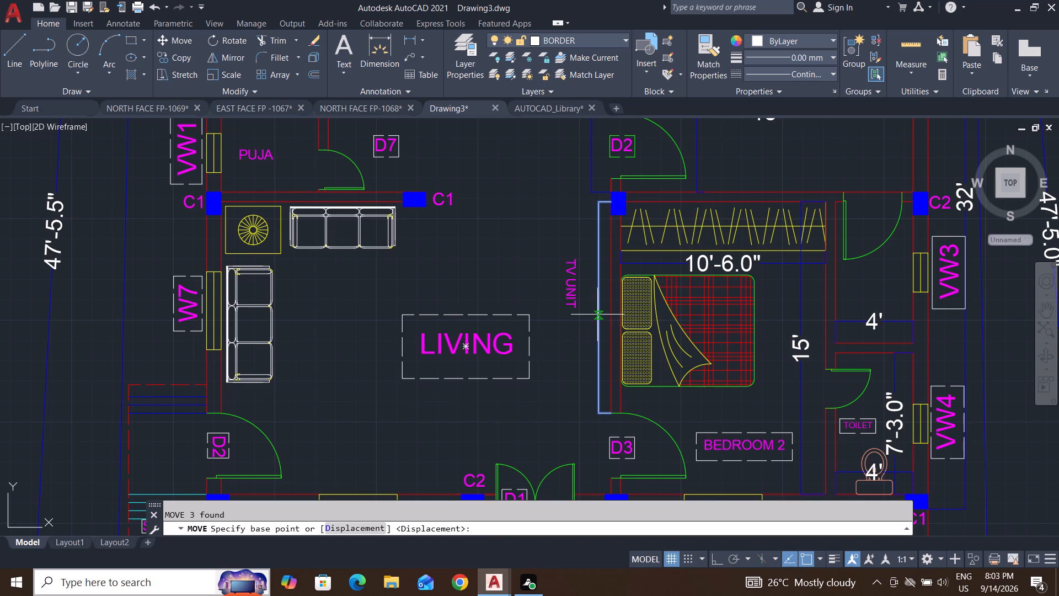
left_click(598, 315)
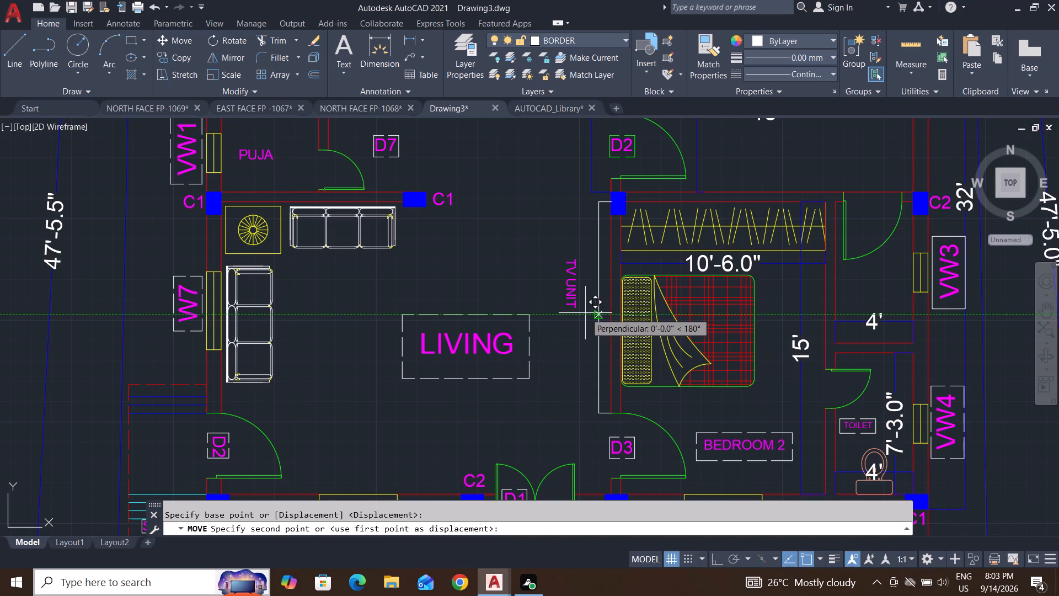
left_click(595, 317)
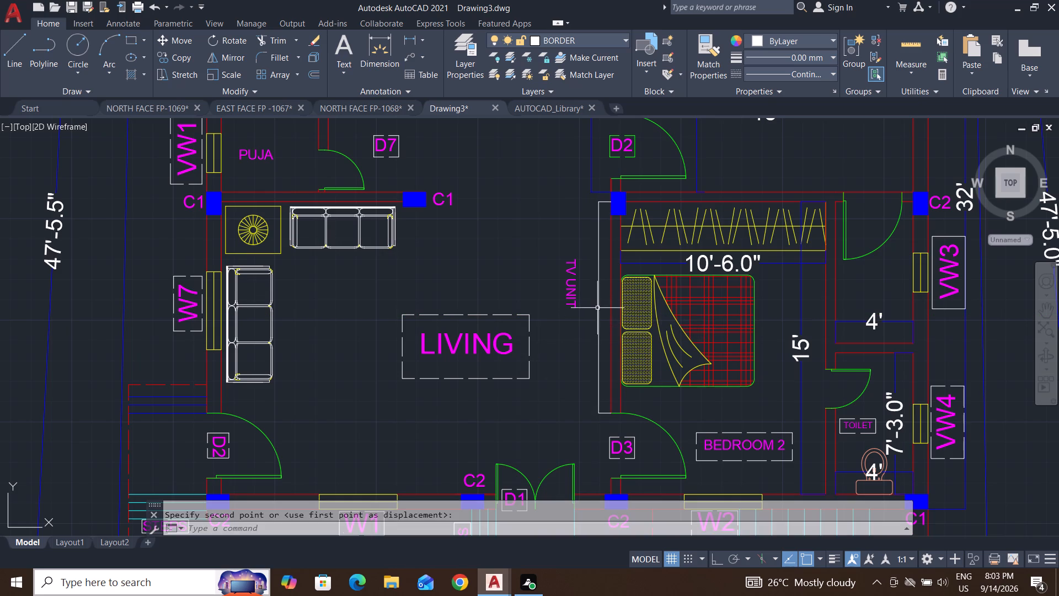
Move the three-line TV unit outline slightly away from the wall face, toward the TV UNIT label.
scroll(597, 184, "up", 3)
left_click(624, 236)
scroll(624, 236, "down", 4)
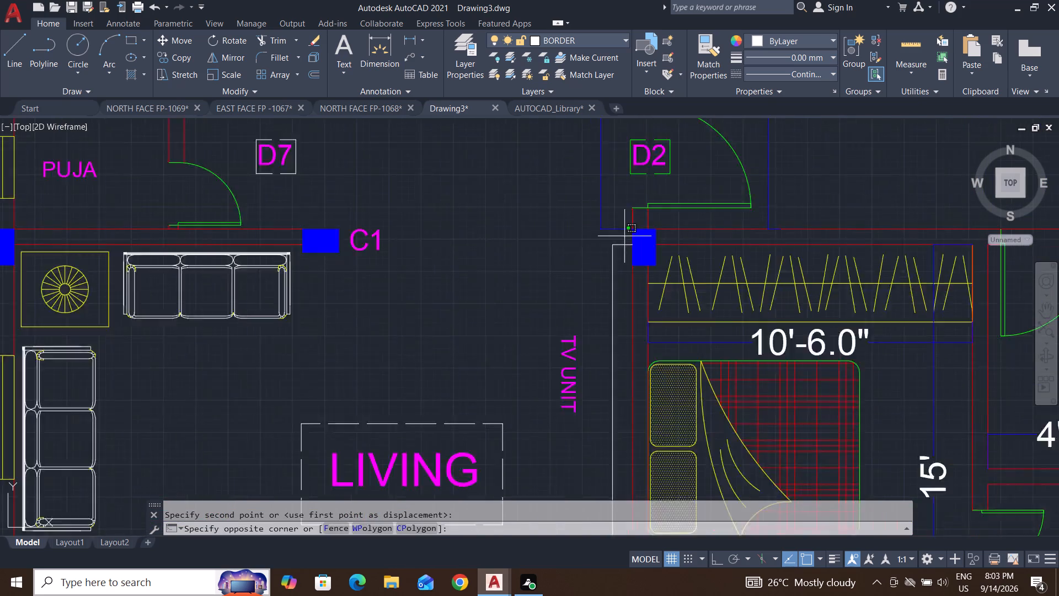
left_click(606, 457)
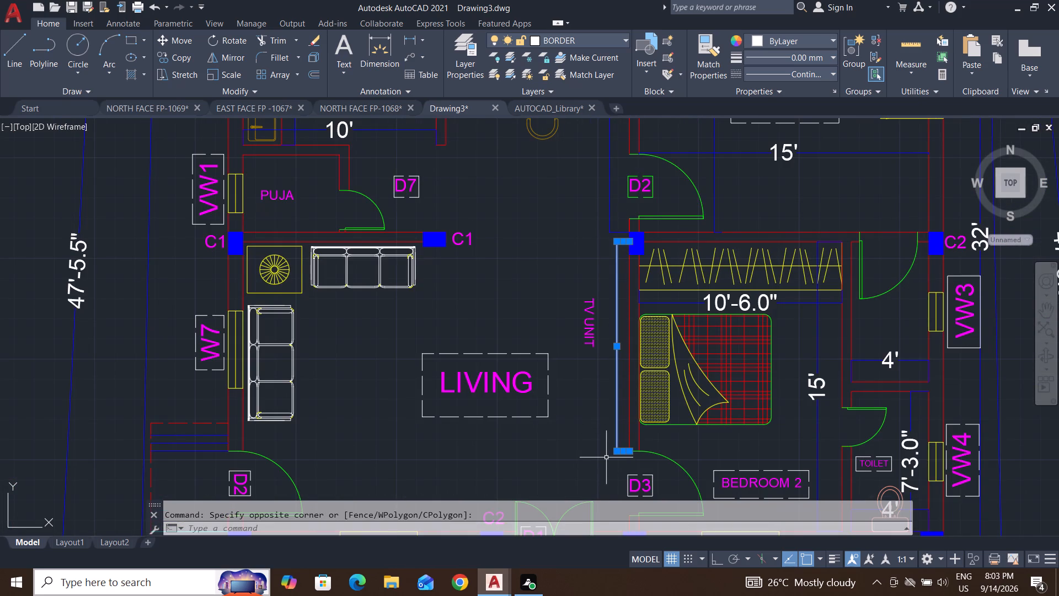
key("m")
key("Return")
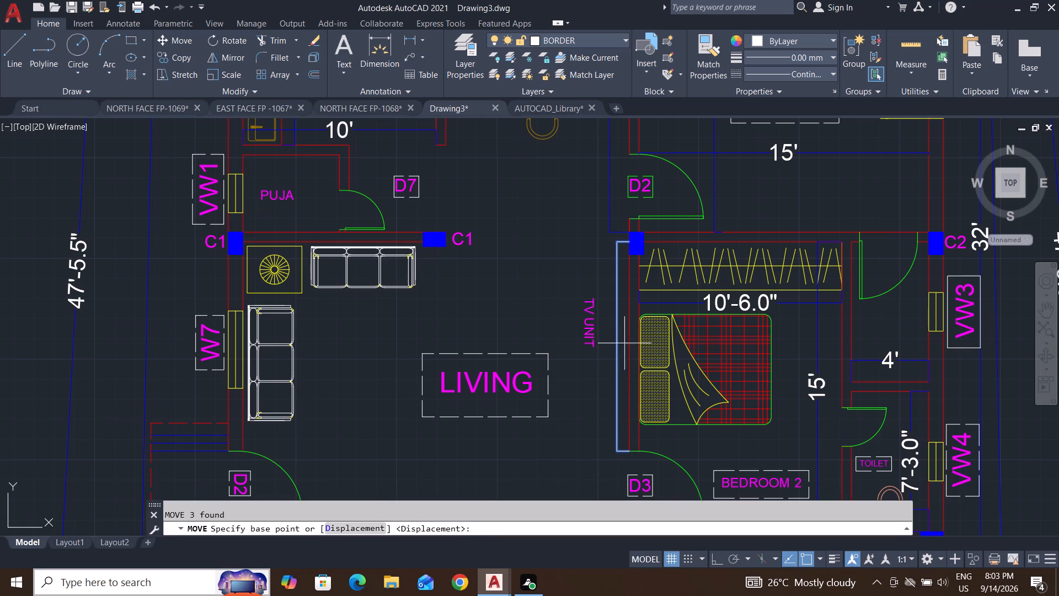
left_click(618, 344)
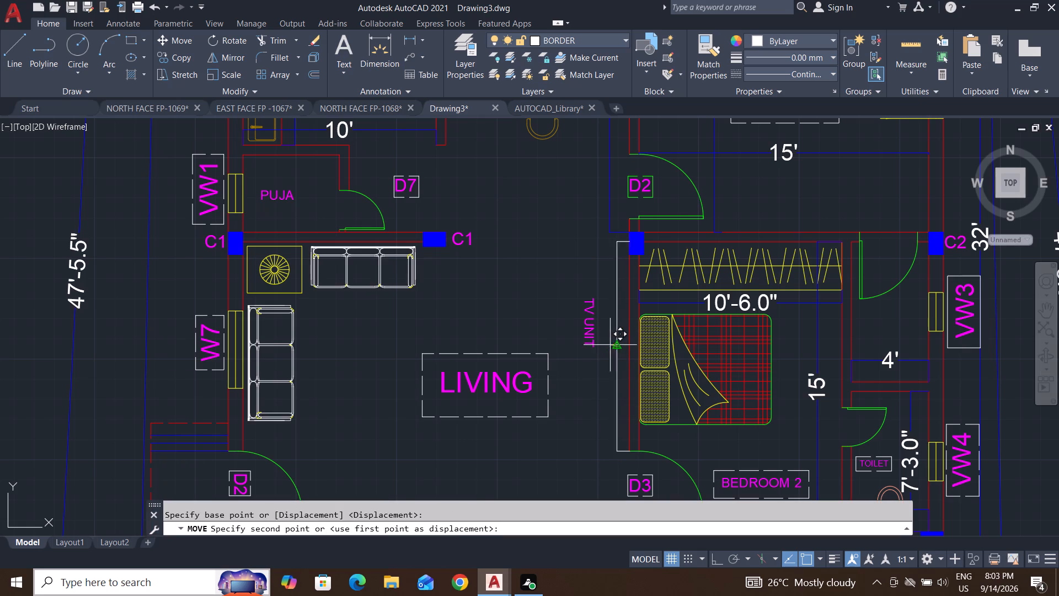
left_click(609, 345)
Move the vertical TV UNIT label into the gap between the TV unit outline and the bedroom wall.
left_click(603, 290)
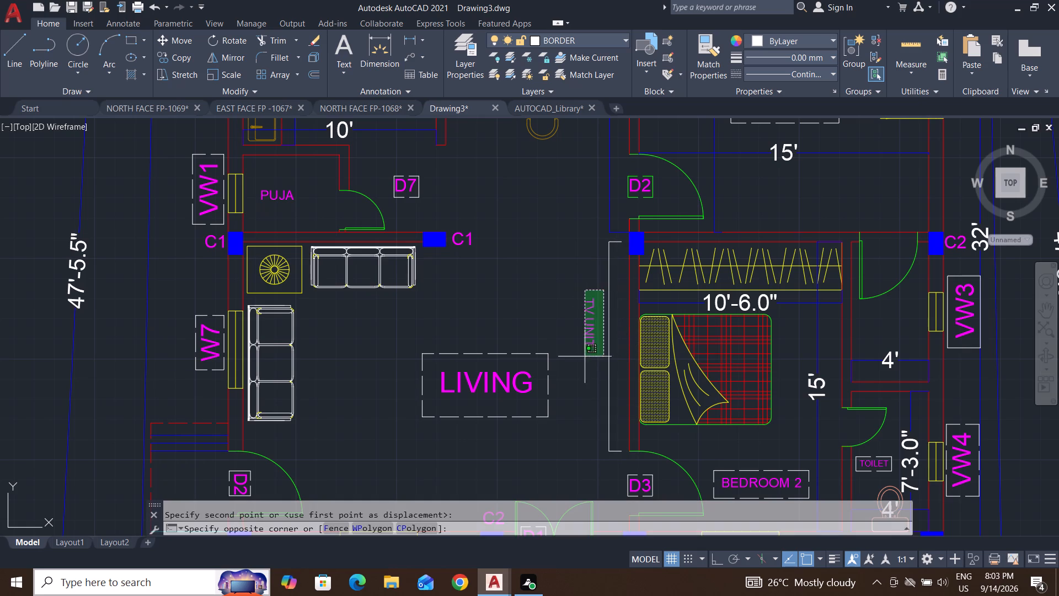
left_click(572, 376)
key("m")
key("Return")
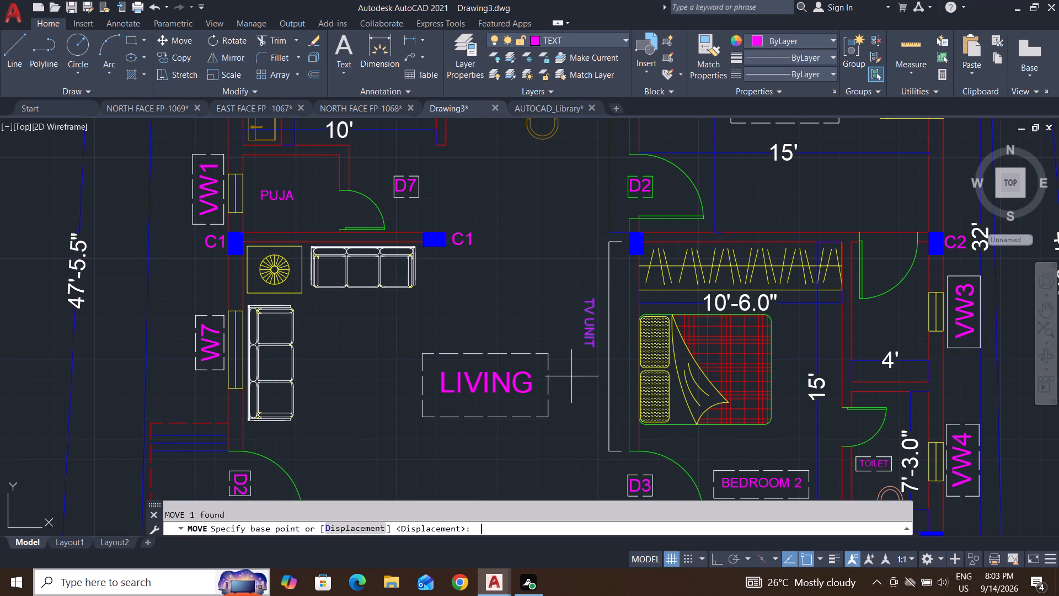
left_click(584, 302)
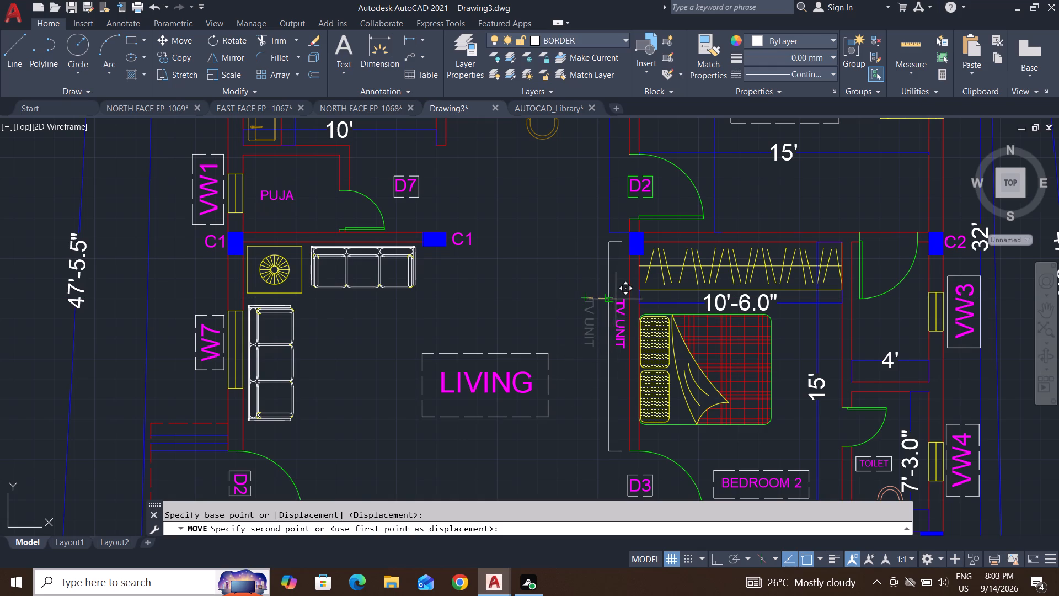
scroll(616, 299, "up", 2)
left_click(613, 322)
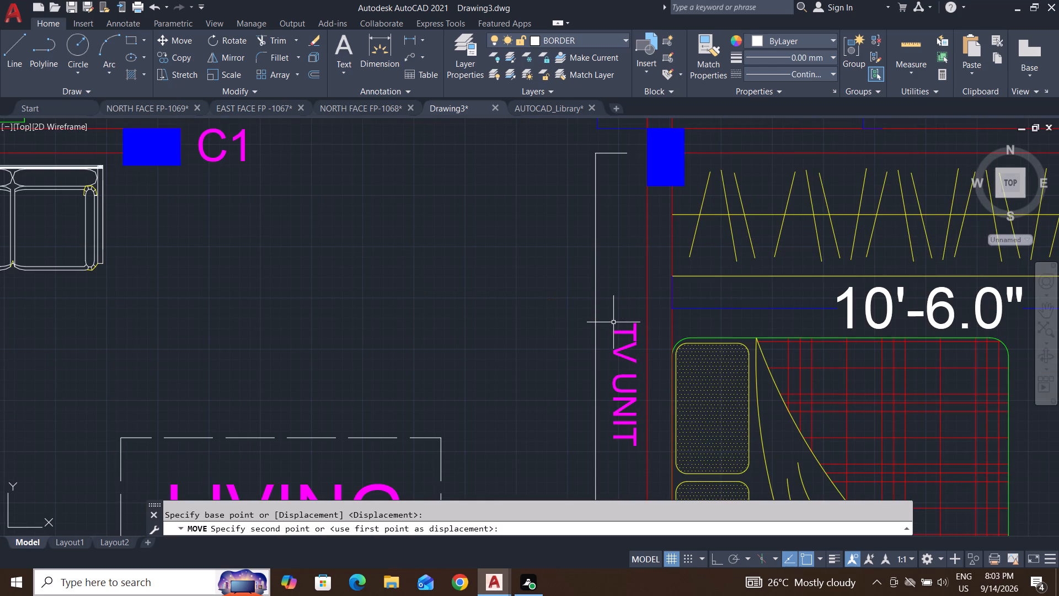
Move the three-line TV unit outline back toward the bedroom wall until its short ends meet the wall face.
left_click(633, 148)
left_click(554, 207)
scroll(551, 450, "down", 2)
middle_click_drag(551, 450, 596, 285)
left_click(629, 368)
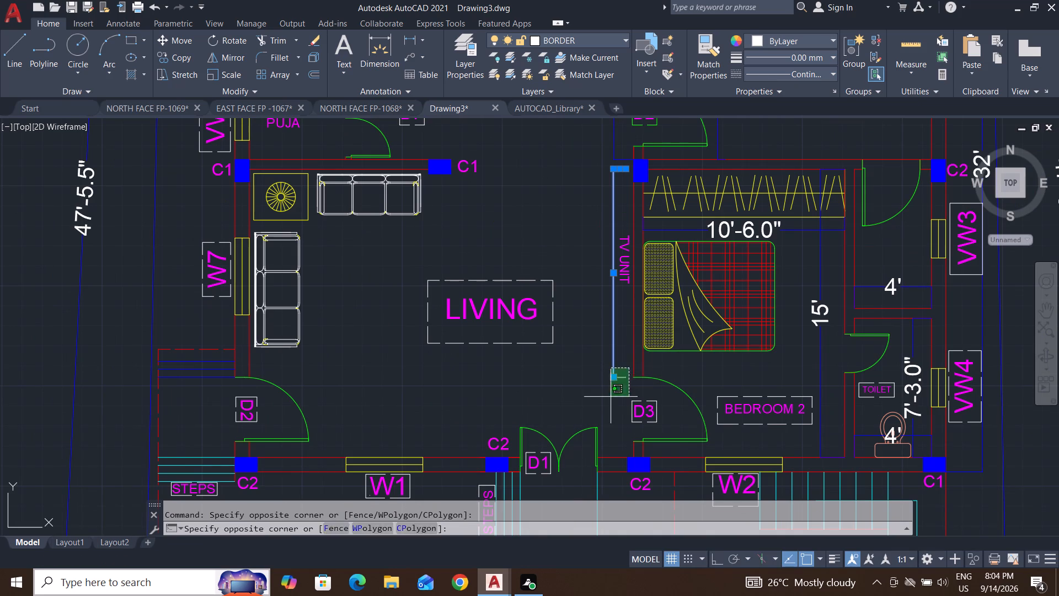
left_click(611, 397)
key("m")
key("Return")
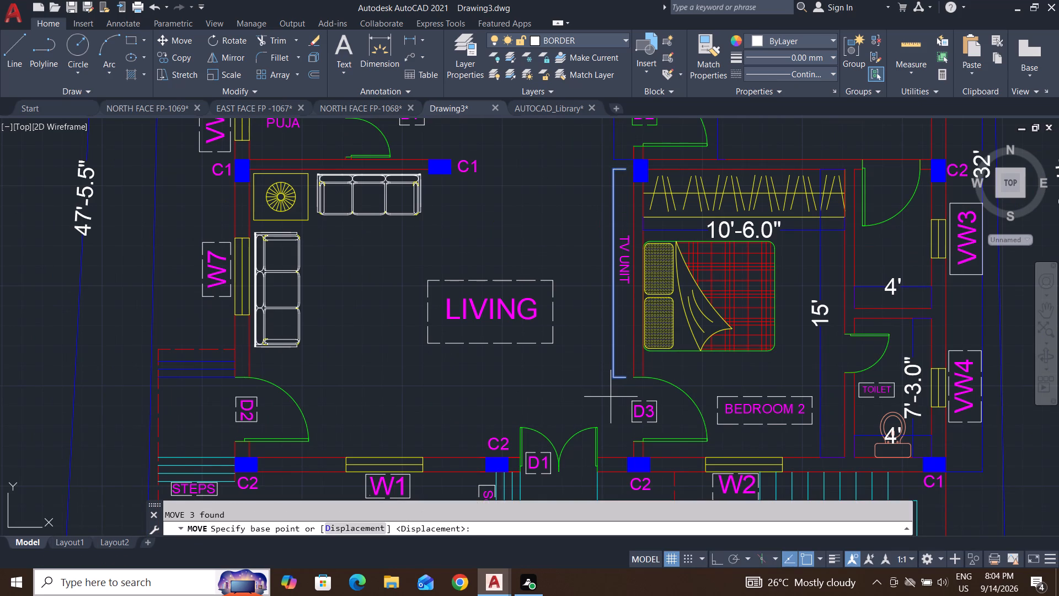
left_click(627, 169)
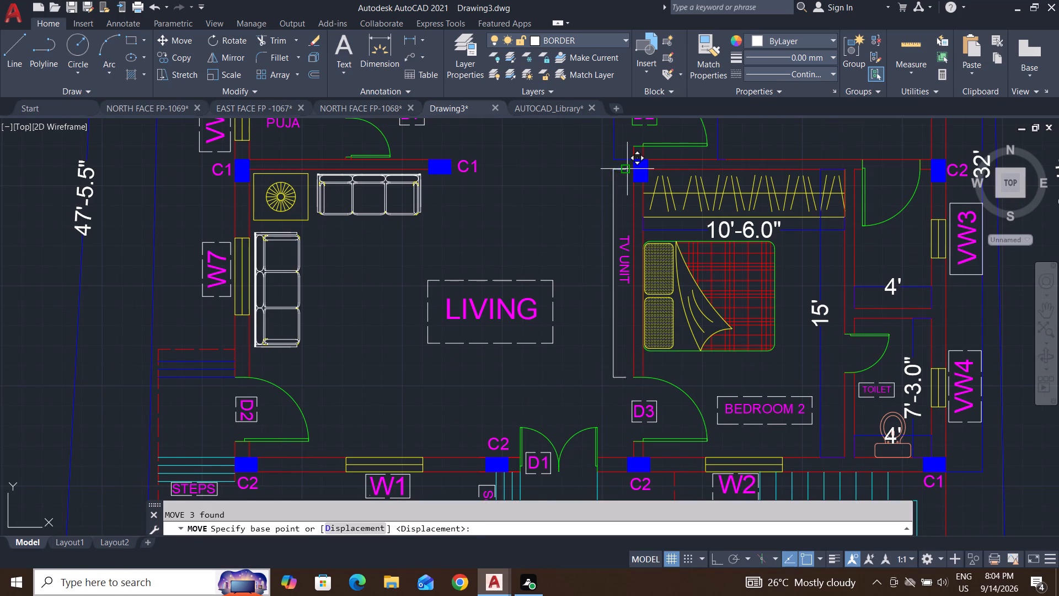
left_click(633, 167)
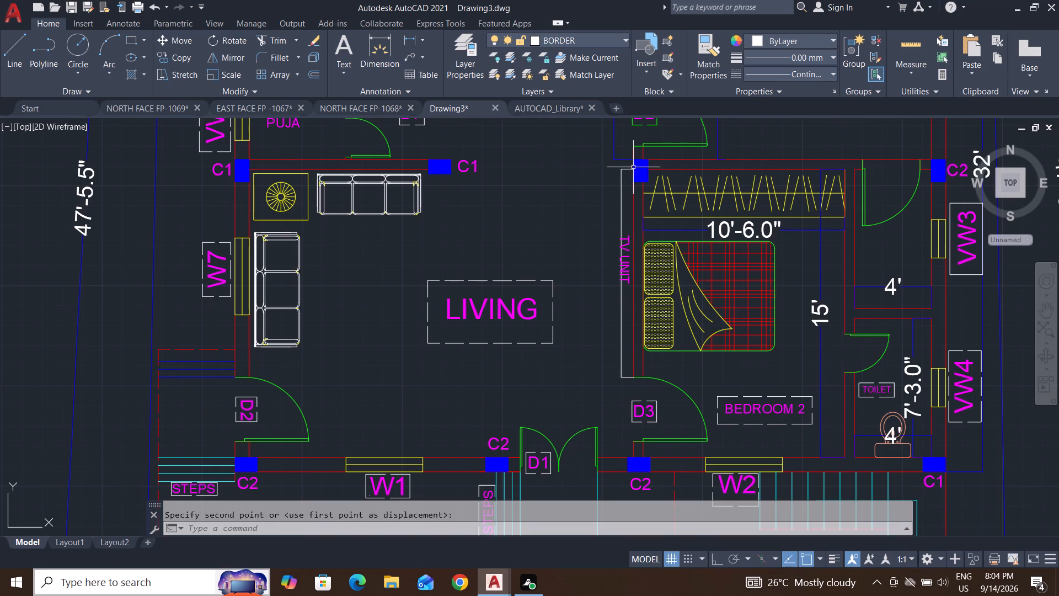
Scale the TV UNIT label down to about three quarters of its size, using its upper end as base point.
scroll(625, 265, "up", 3)
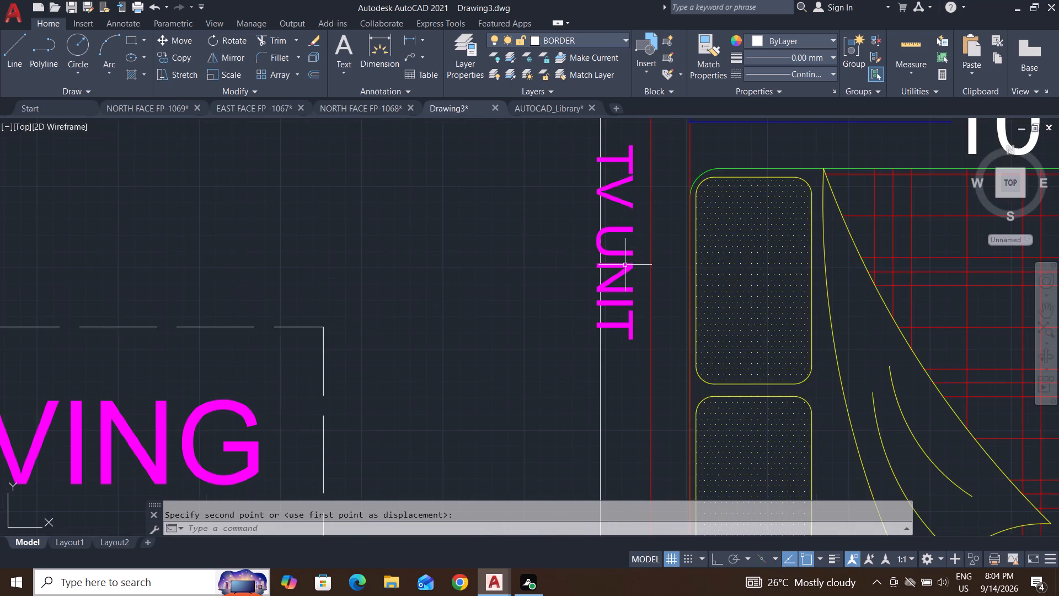
scroll(625, 265, "up", 2)
scroll(625, 265, "down", 3)
left_click(635, 185)
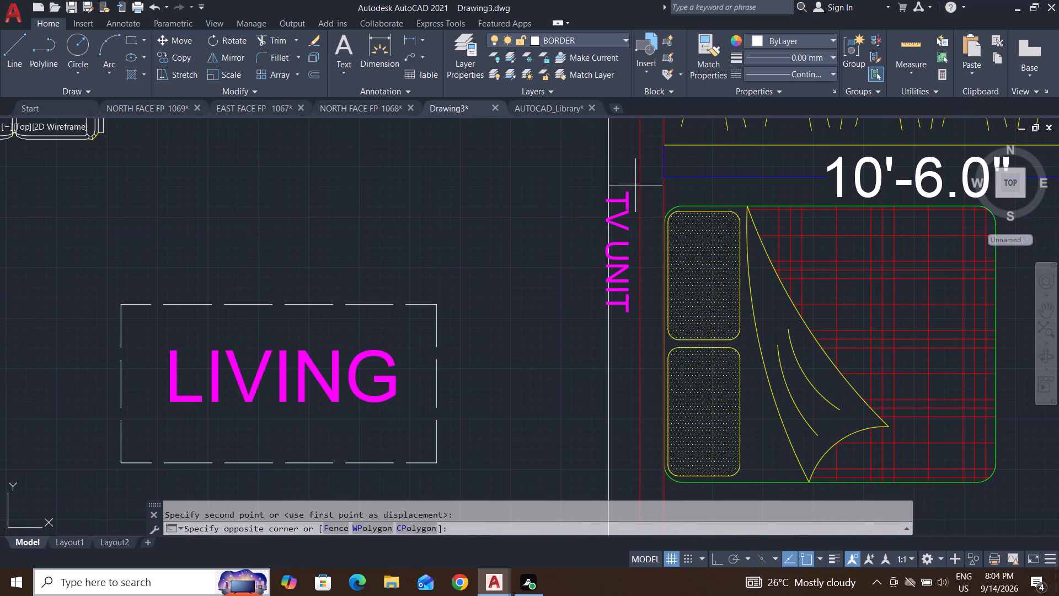
left_click(618, 321)
type("SC")
key("Return")
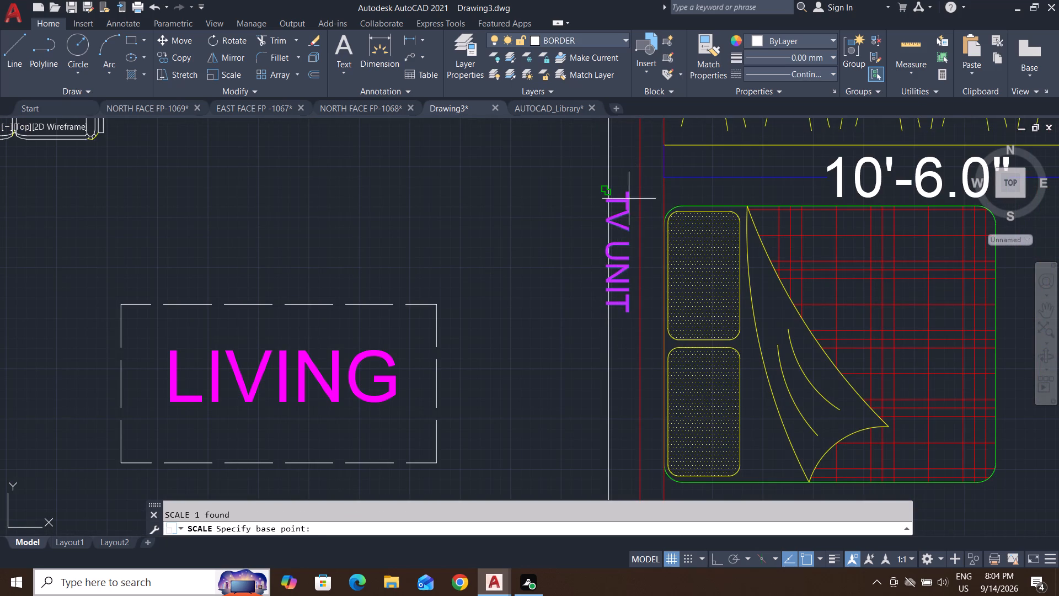
left_click(607, 201)
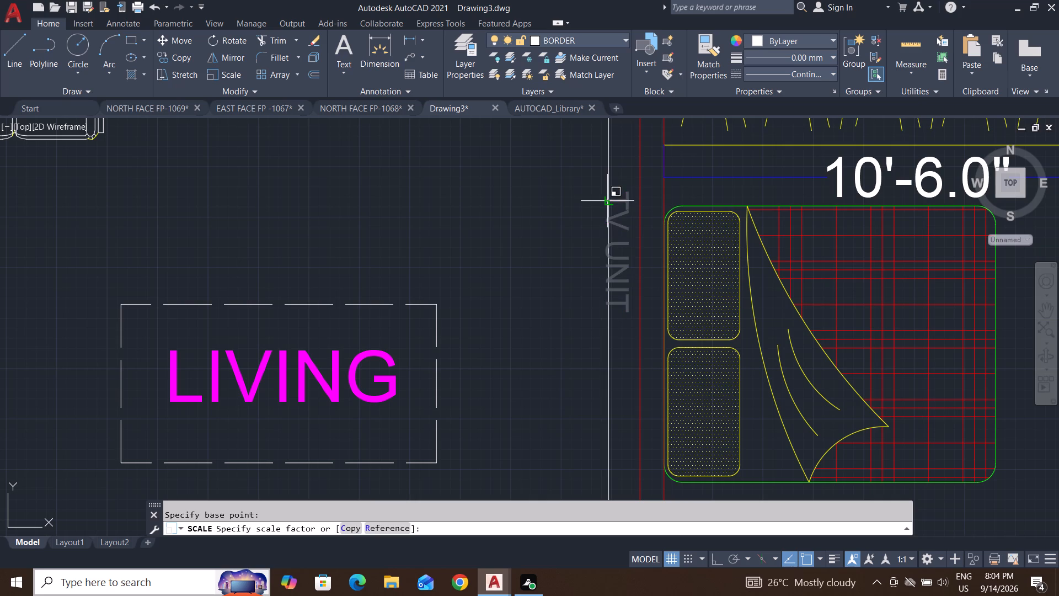
left_click(619, 246)
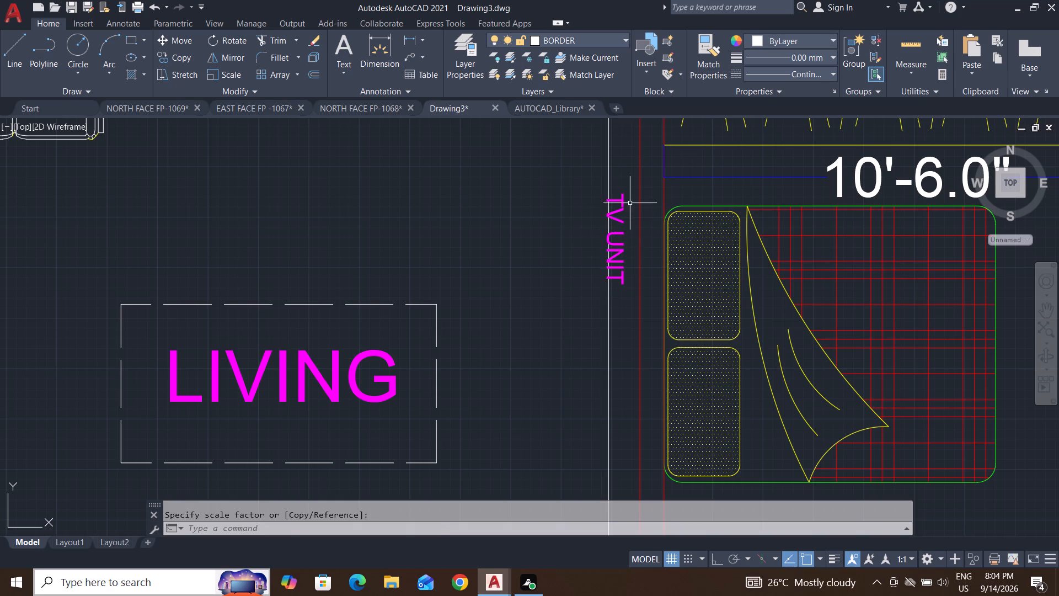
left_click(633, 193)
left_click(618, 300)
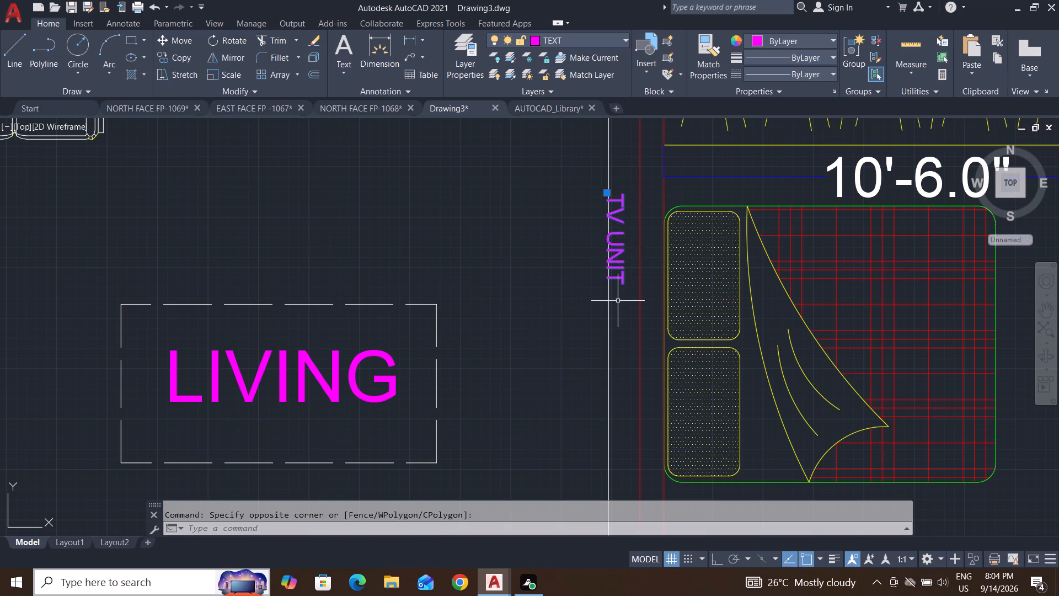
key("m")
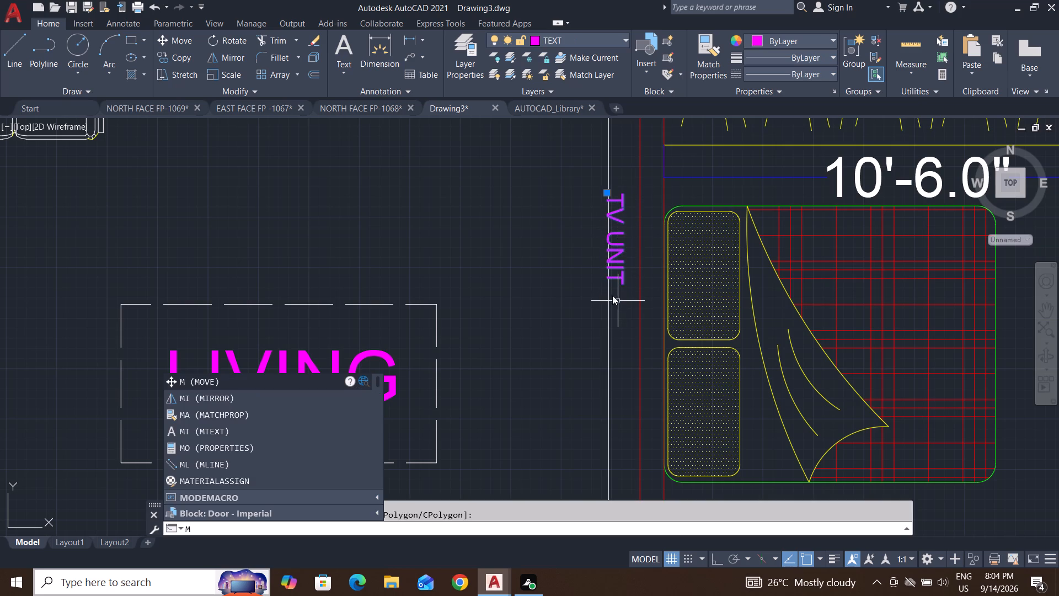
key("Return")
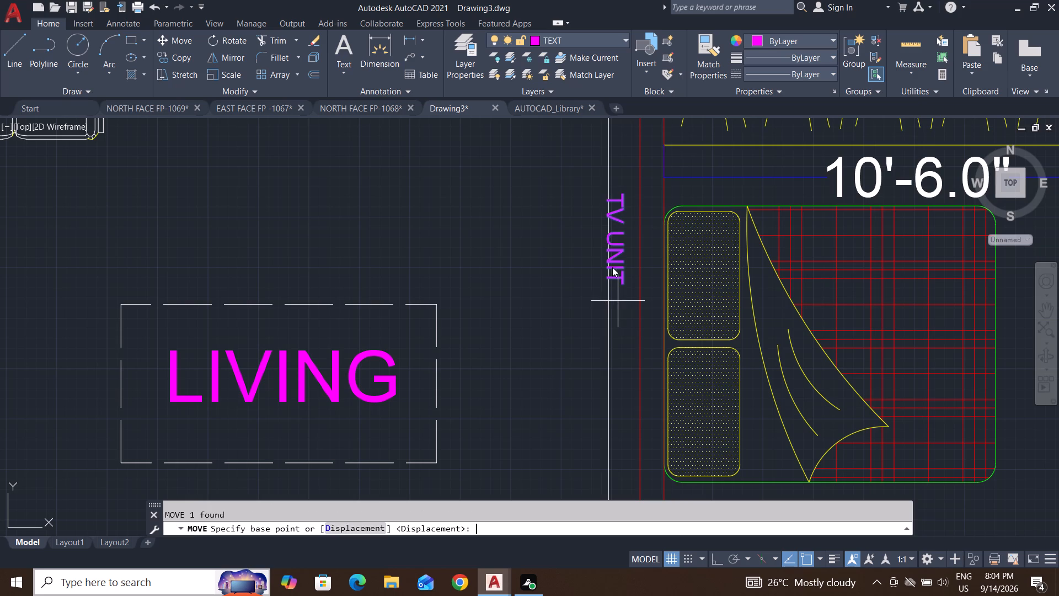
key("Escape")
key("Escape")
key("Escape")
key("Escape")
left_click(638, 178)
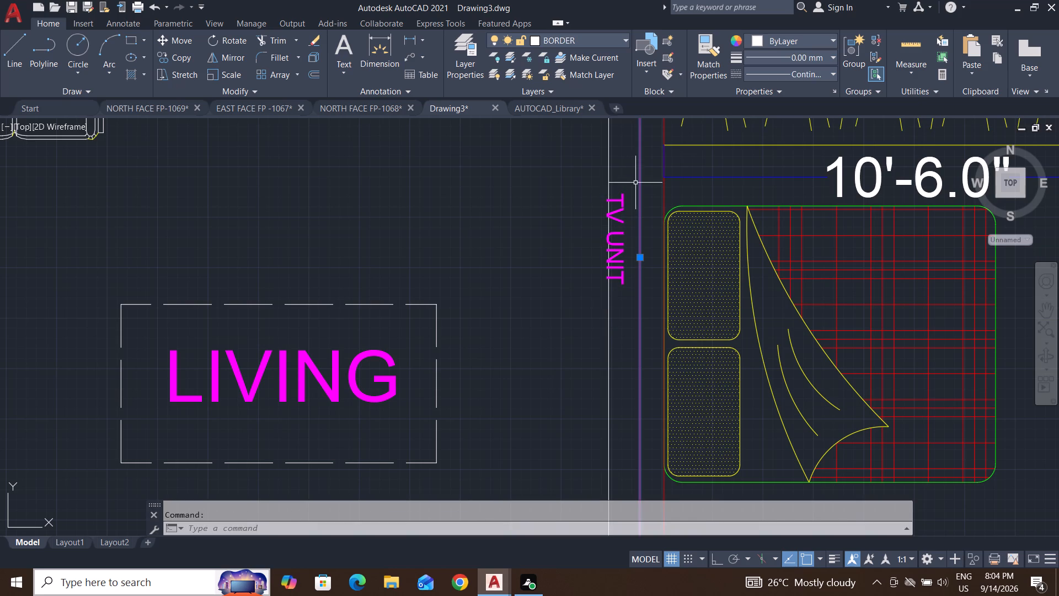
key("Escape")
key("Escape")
Move the reduced TV UNIT label slightly down and toward the wall, clear of the TV unit's long line.
left_click(627, 188)
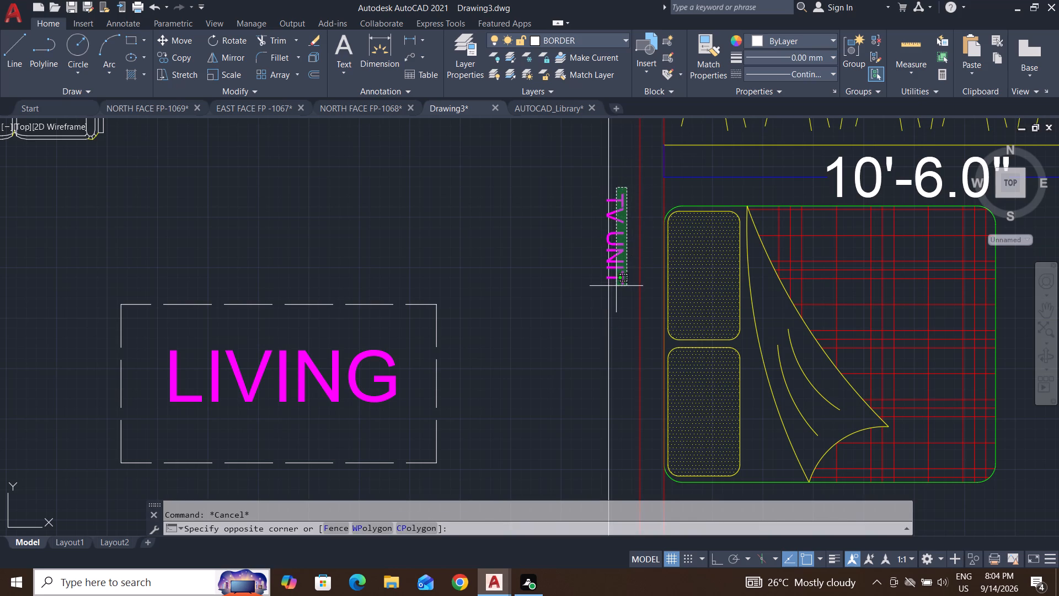
left_click(614, 291)
key("m")
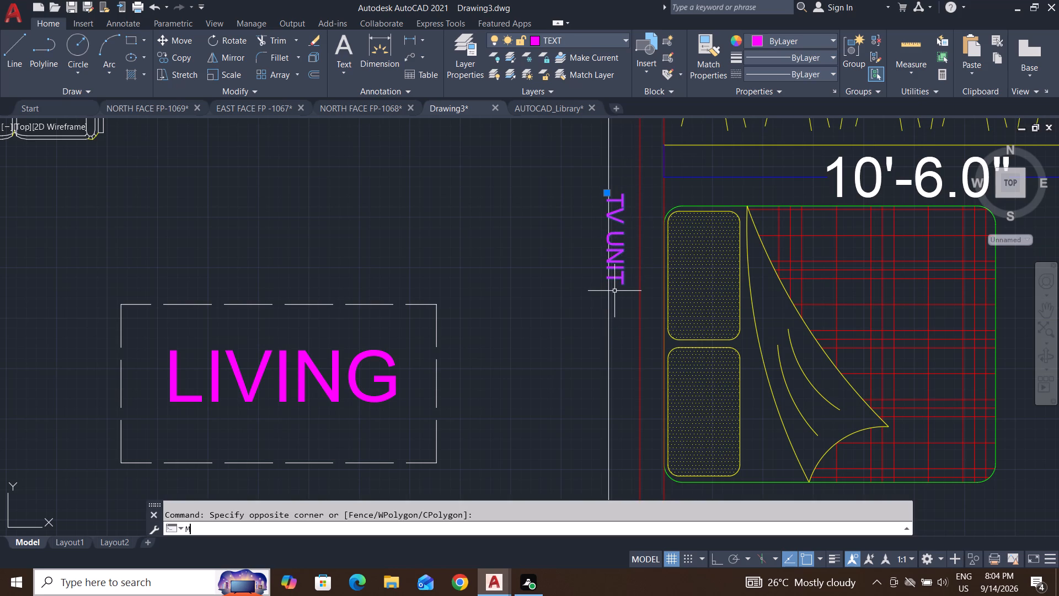
key("Return")
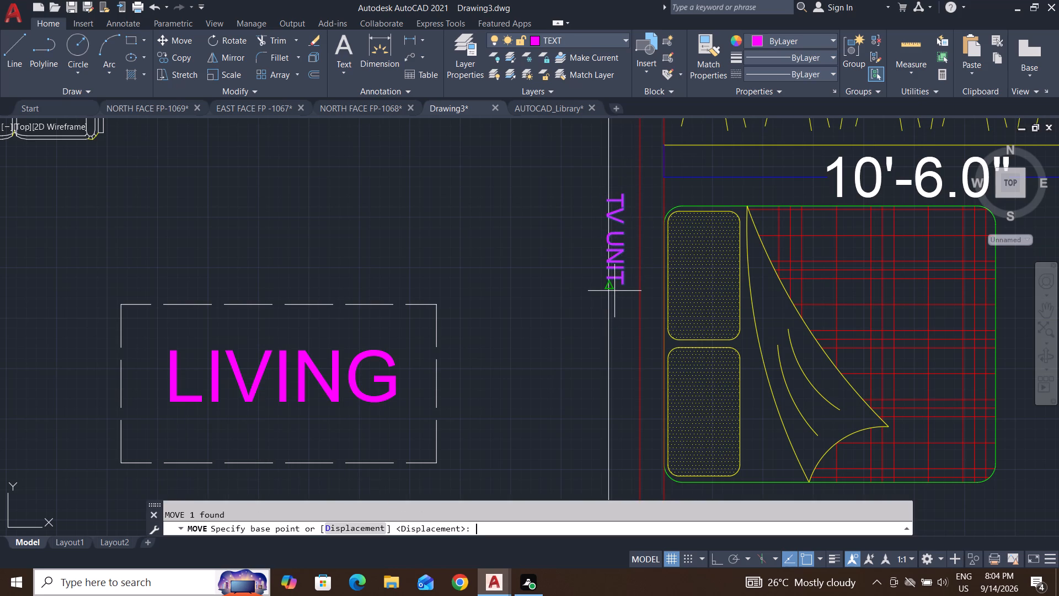
scroll(620, 238, "up", 4)
scroll(599, 303, "down", 3)
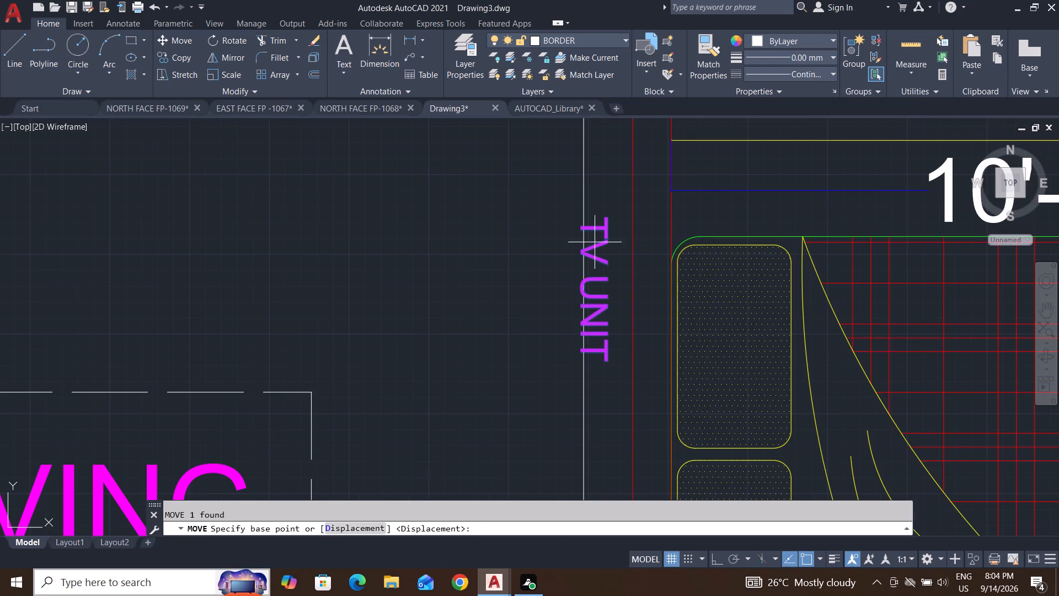
left_click(583, 227)
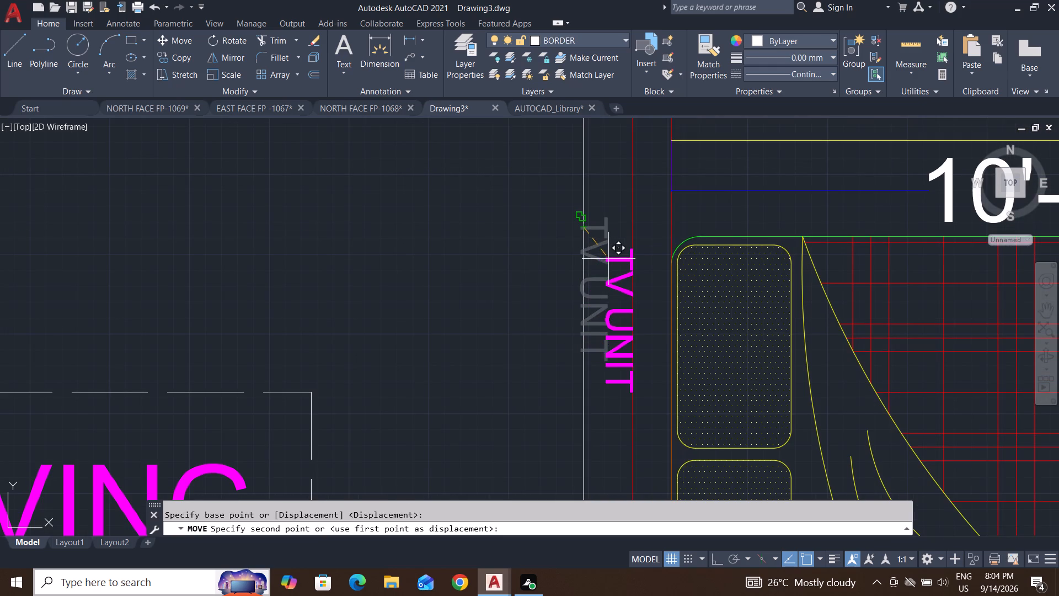
left_click(600, 252)
scroll(604, 358, "down", 5)
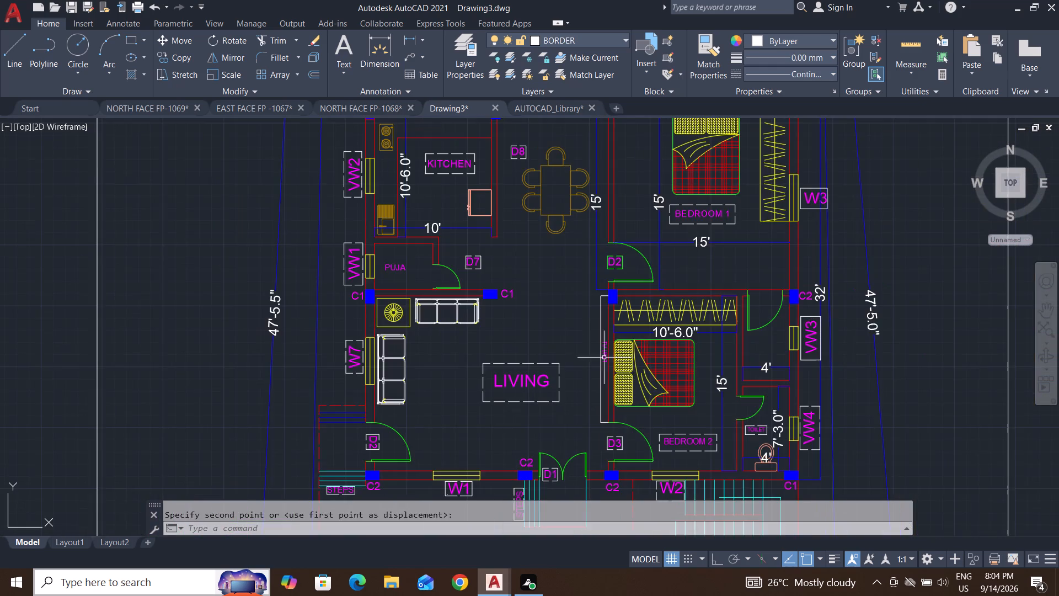
scroll(602, 395, "down", 2)
key("Escape")
key("Escape")
key("Escape")
Start saving the drawing and choose the autocad internship file folder in Documents as its location.
middle_click_drag(796, 355, 778, 301)
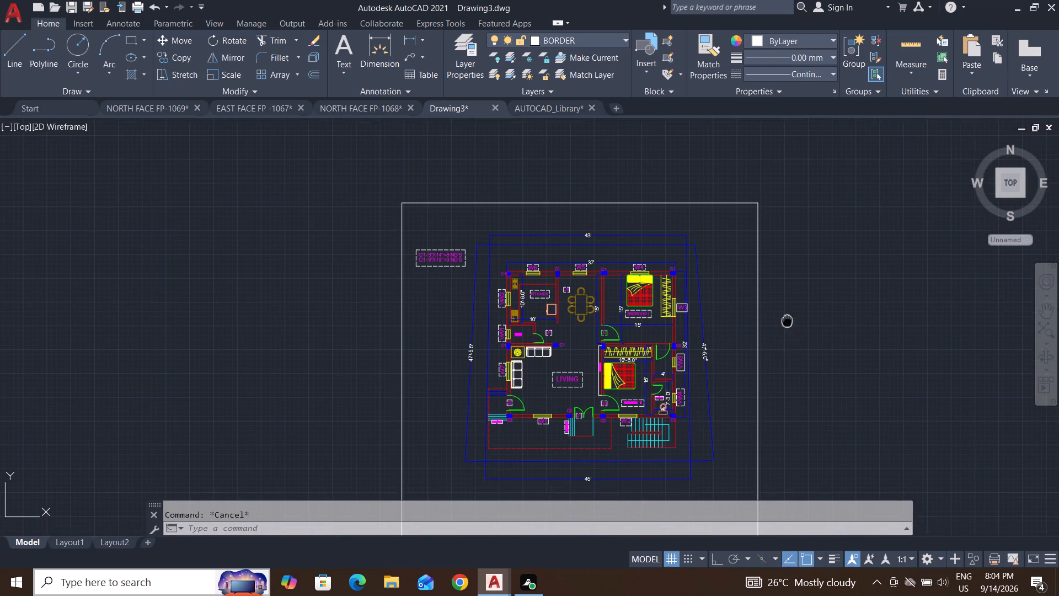
middle_click_drag(778, 301, 757, 274)
key("Escape")
key("Escape")
key("Escape")
key("ctrl+s")
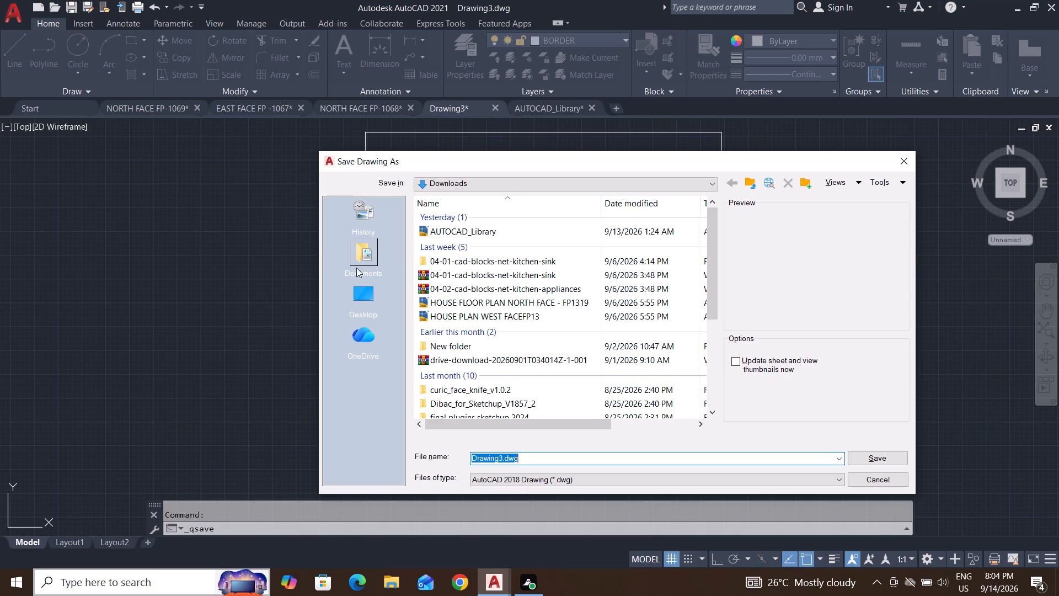
left_click(377, 251)
double_click(475, 232)
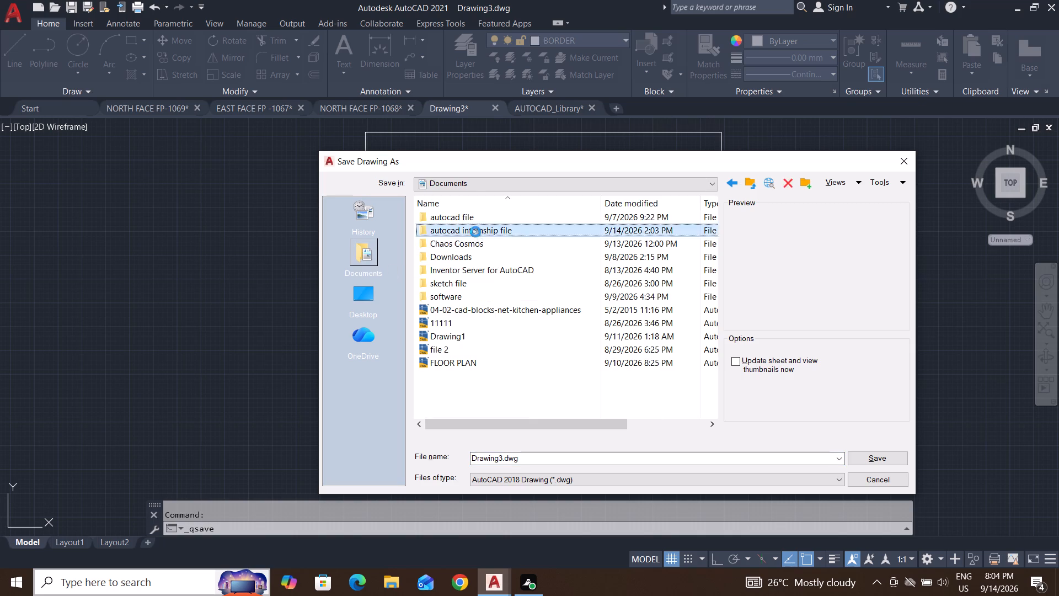
Name the drawing 32X37 ONLY GROUND FLOOR COLOUM PLACEMENT and save it in the autocad internship file folder.
left_click(524, 460)
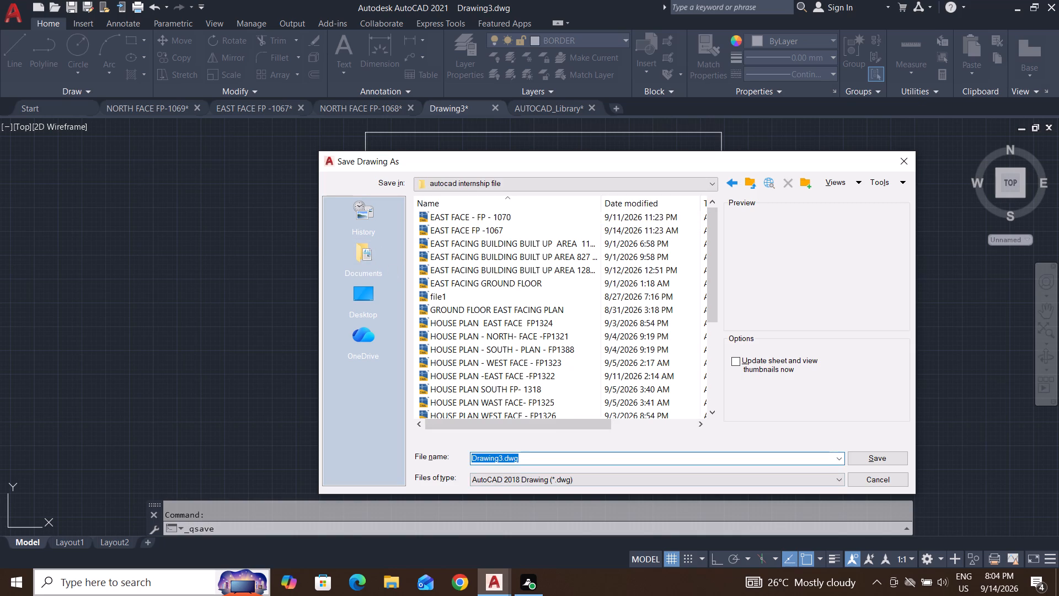
key("BackSpace")
type("32")
key("x")
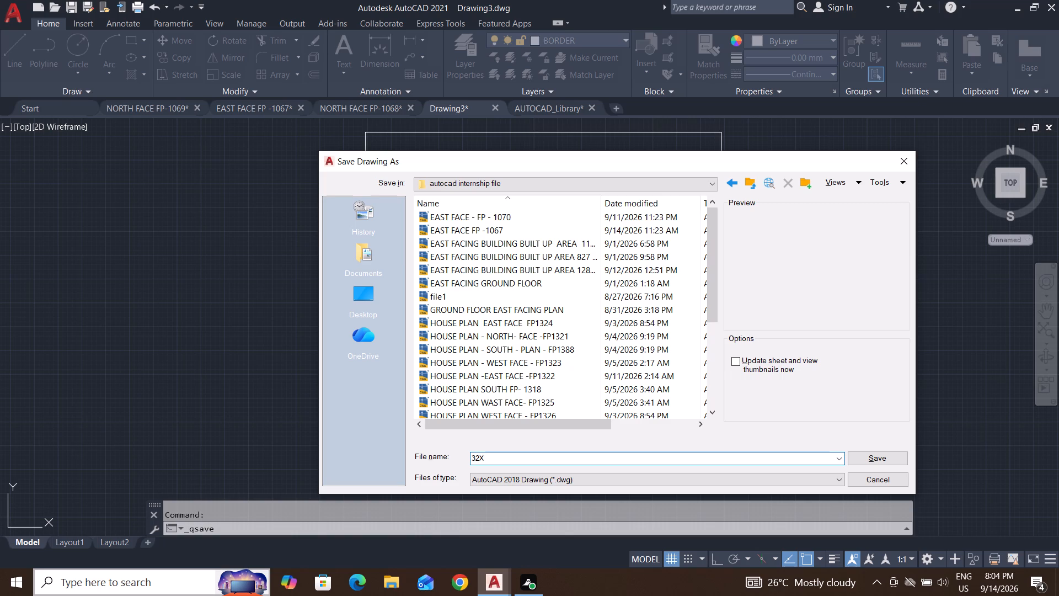
type("37")
key("space")
type("ONLY")
key("space")
type("GROUND FLOOR")
key("space")
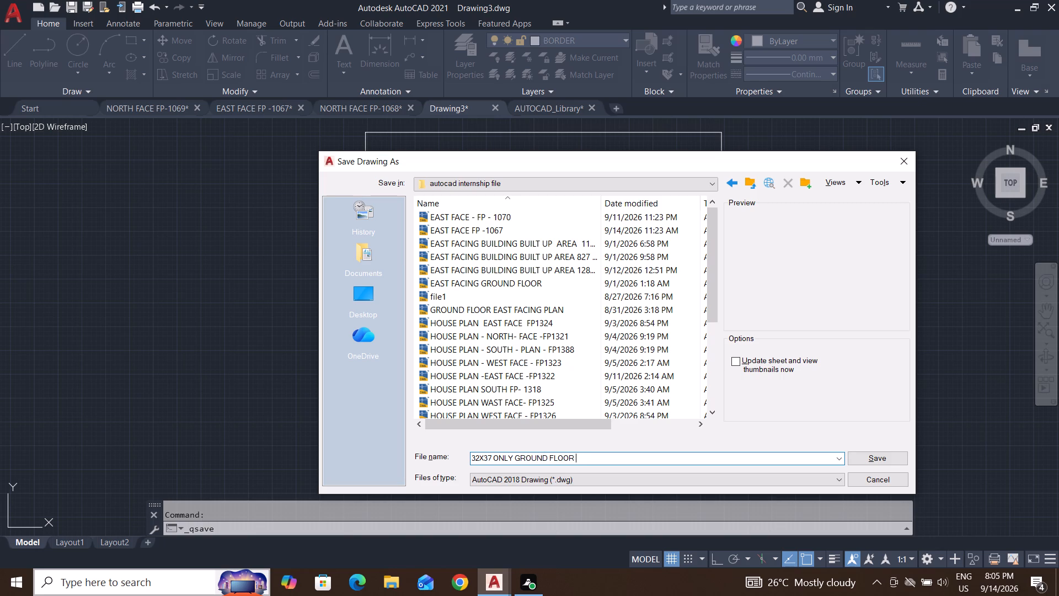
type("COLOUM")
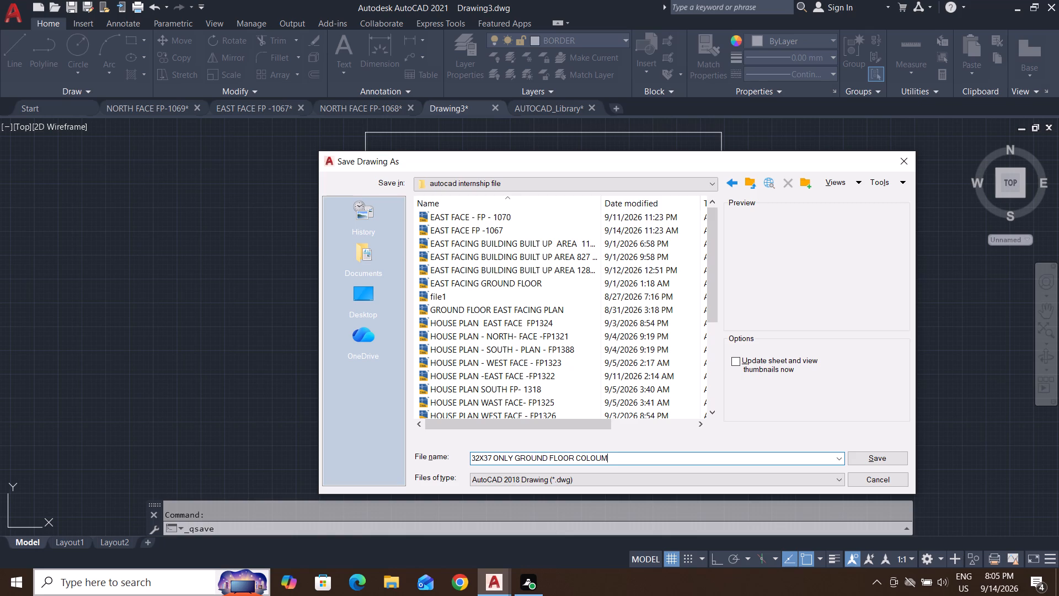
key("space")
type("PLACEM")
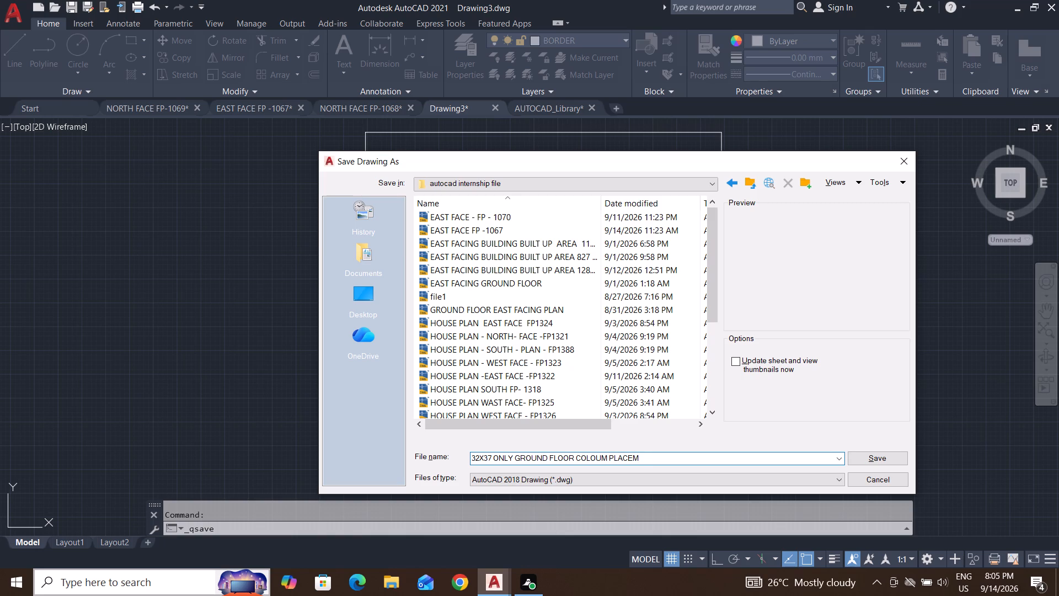
type("ENT")
left_click(889, 460)
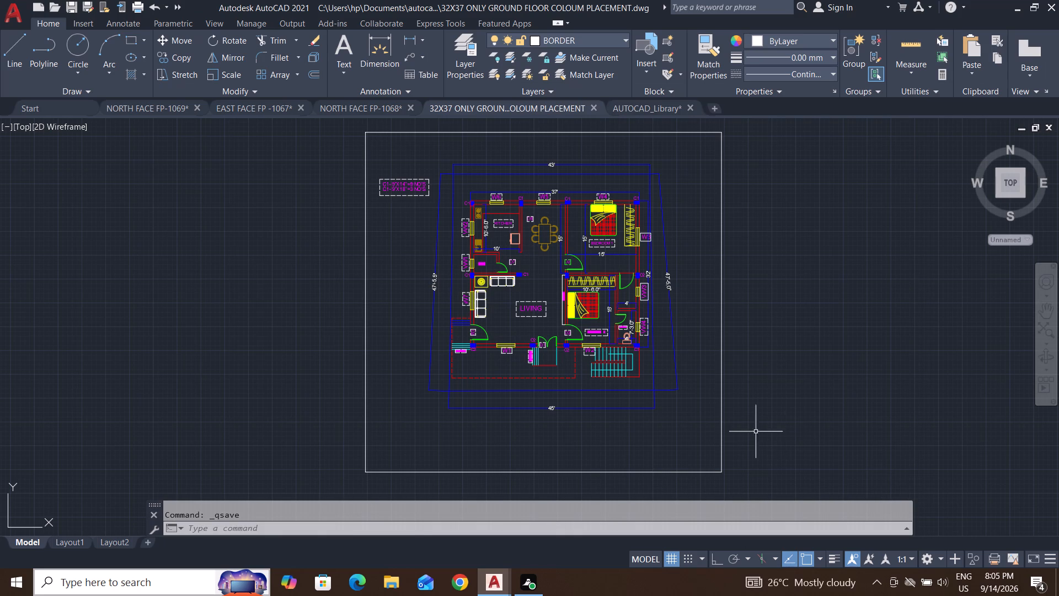
Draw a small circle in the empty space outside the plan's border, east of the staircase.
middle_click_drag(678, 397, 470, 389)
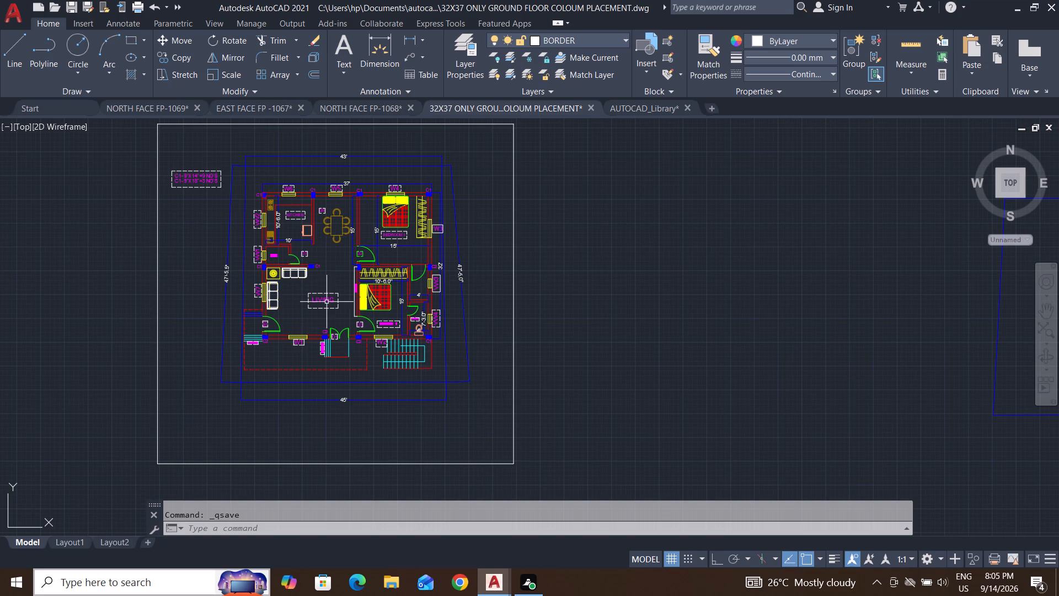
key("Escape")
key("Escape")
key("Escape")
left_click(80, 46)
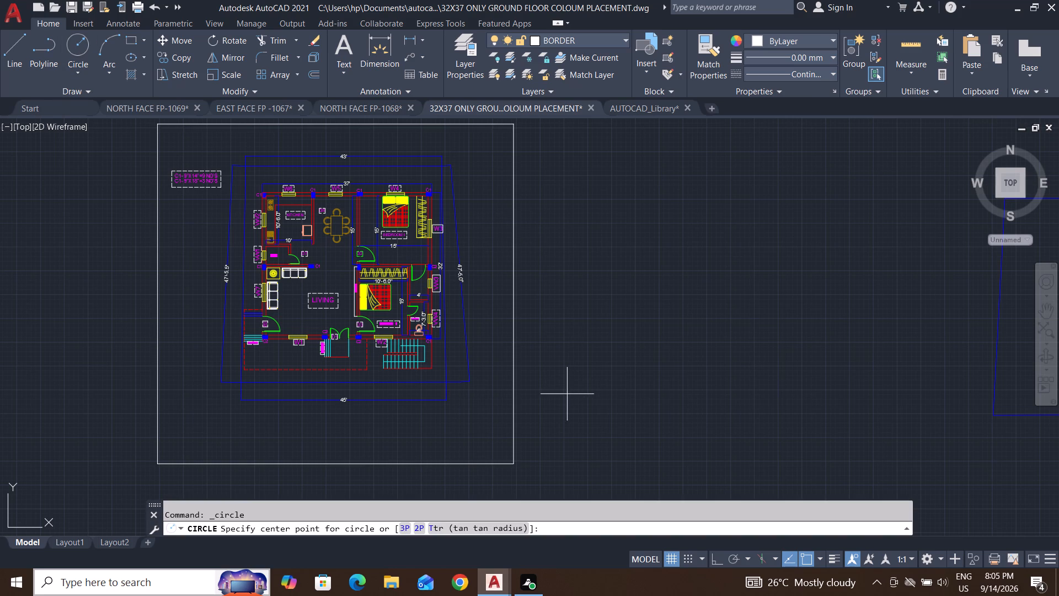
left_click(567, 394)
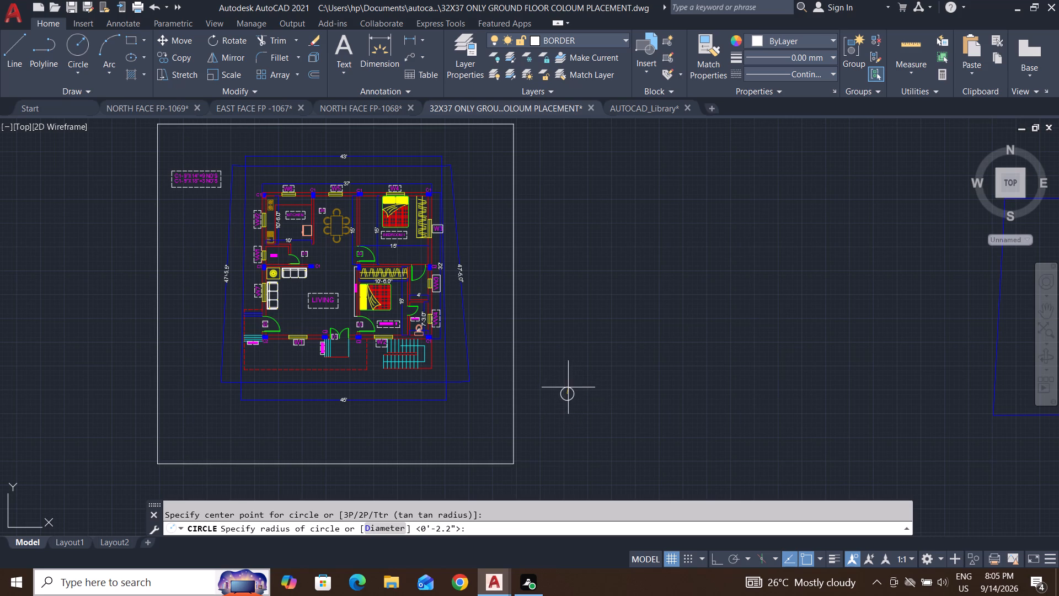
left_click(575, 409)
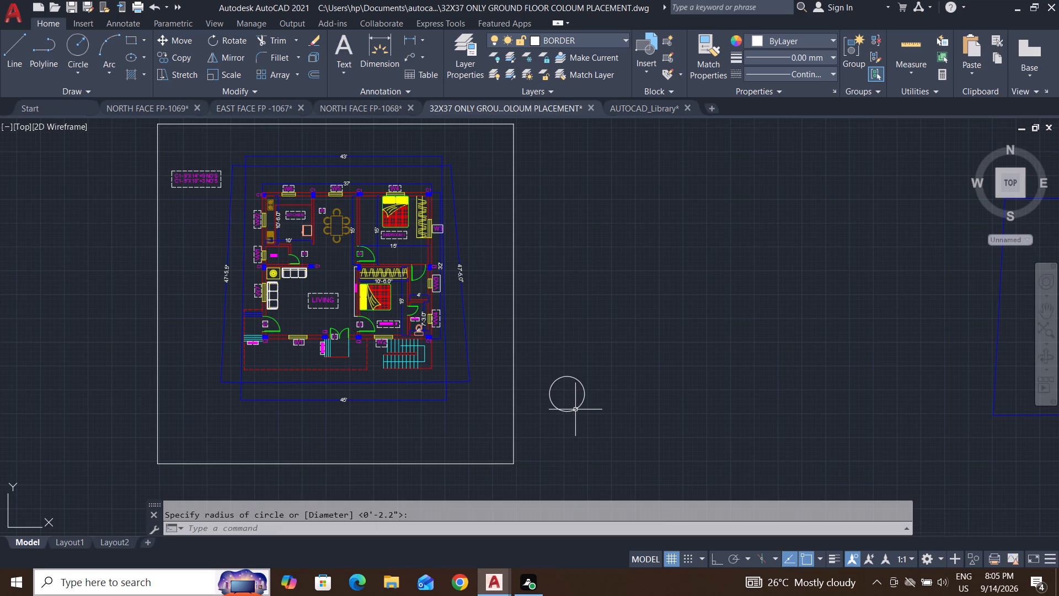
key("Escape")
key("Escape")
key("Escape")
key("Escape")
key("Escape")
key("Escape")
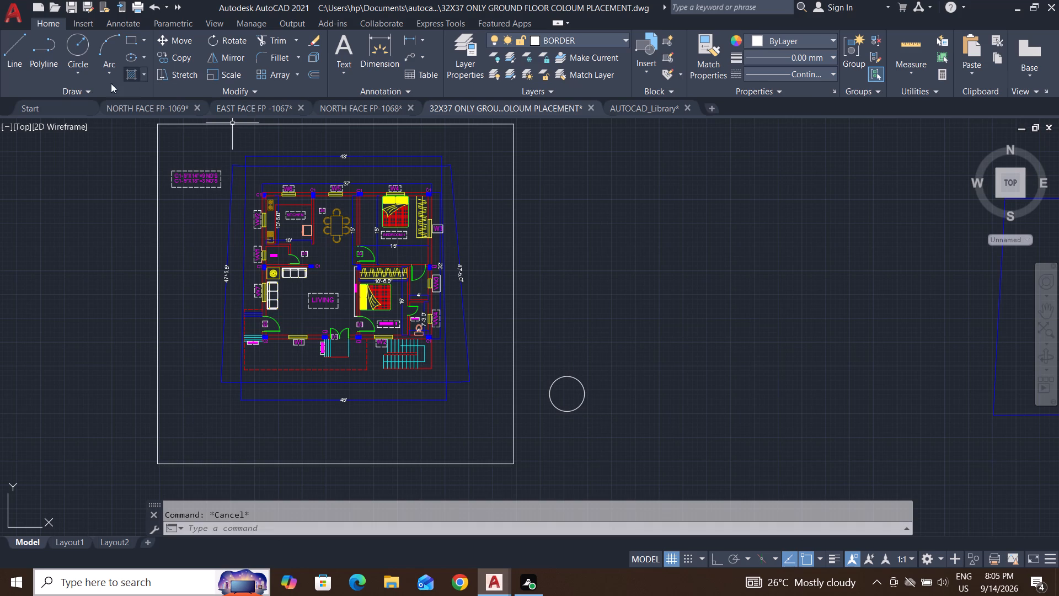
With Ortho on, draw a vertical diameter line from the circle's bottom quadrant to its top quadrant.
left_click(16, 49)
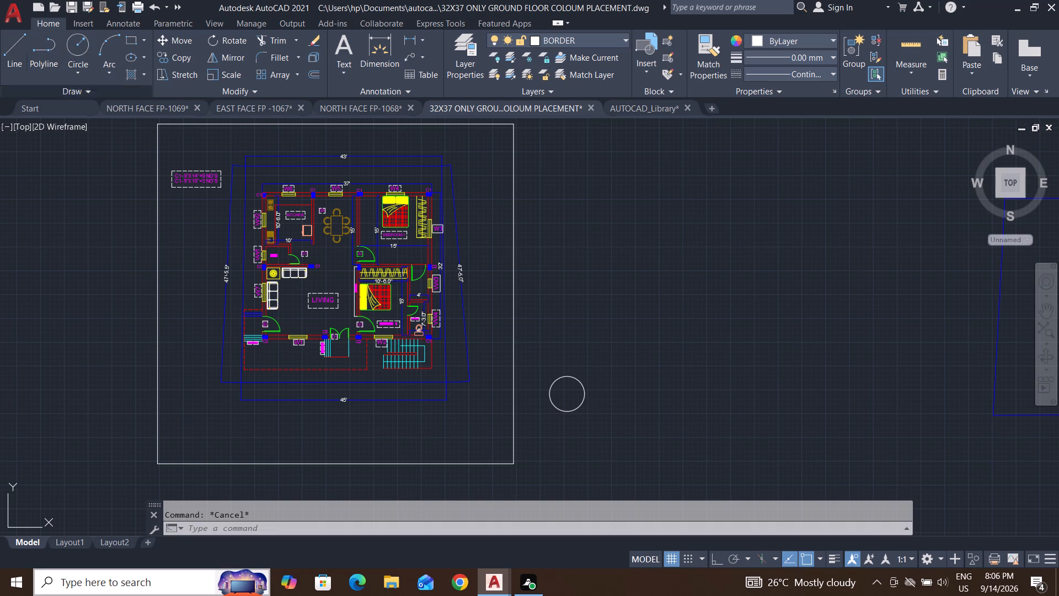
scroll(606, 398, "up", 2)
left_click(504, 435)
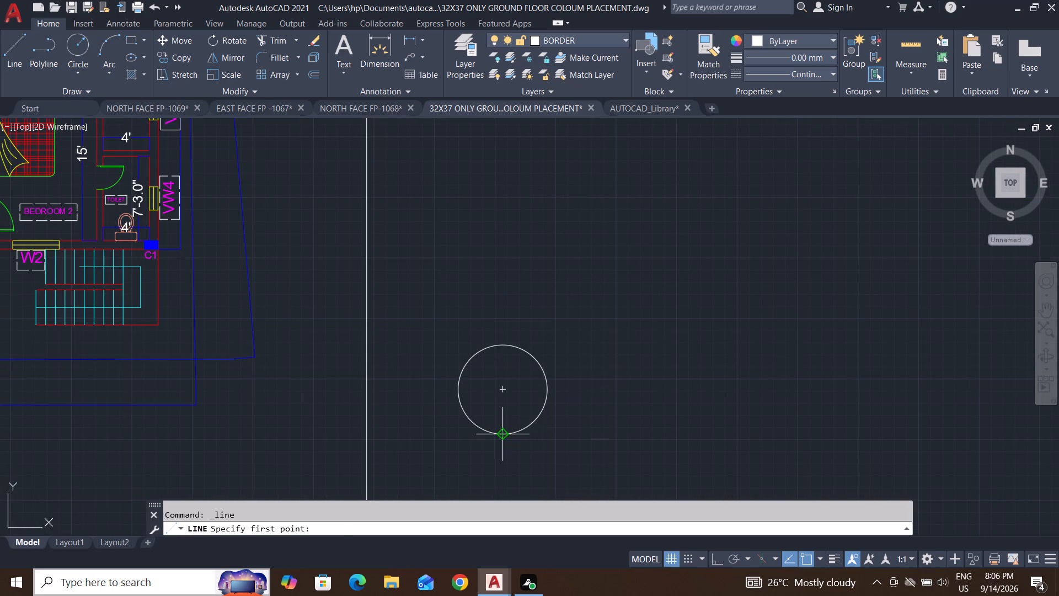
left_click(717, 562)
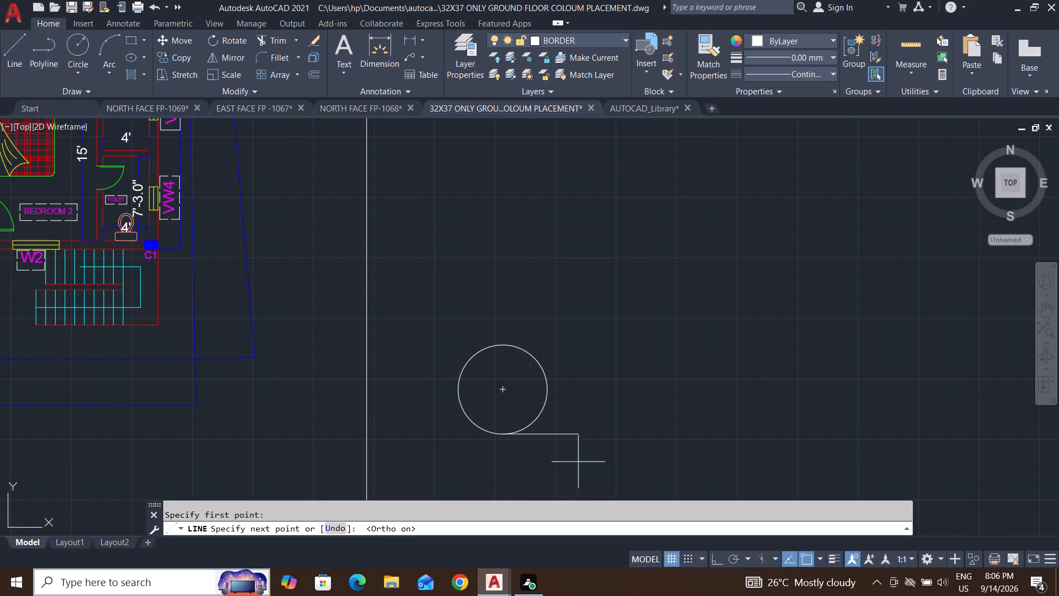
left_click(504, 343)
key("Escape")
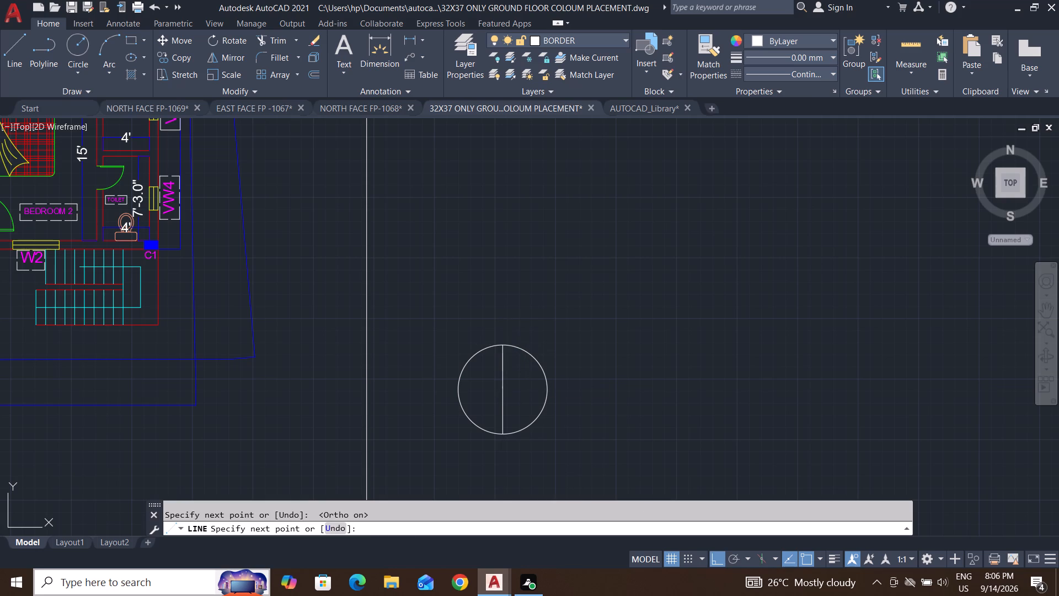
key("Escape")
Draw a horizontal line from the circle's centre past its east edge and extend it back to the west edge.
key("space")
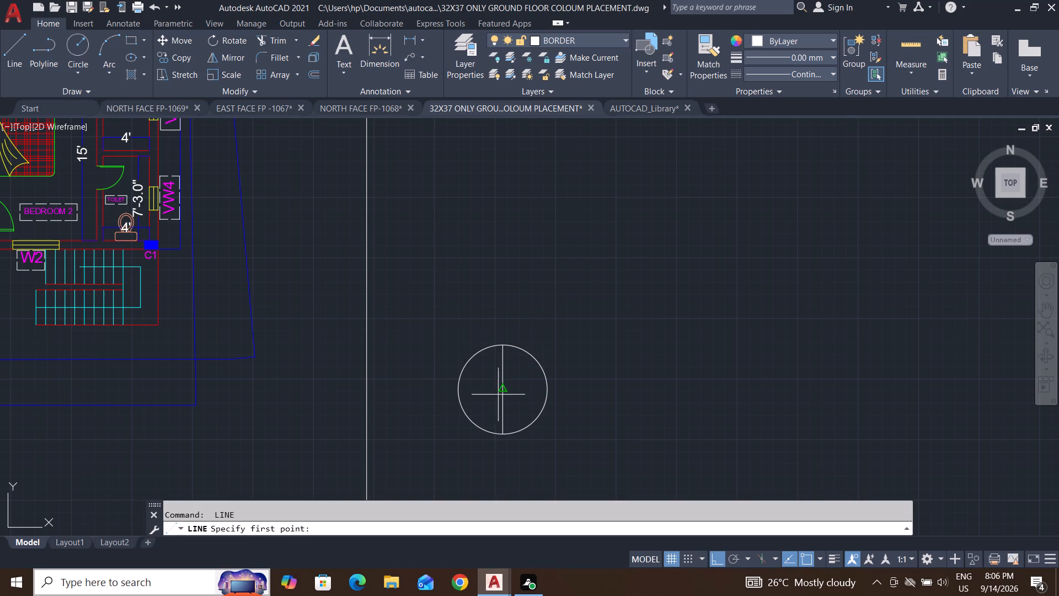
left_click(505, 389)
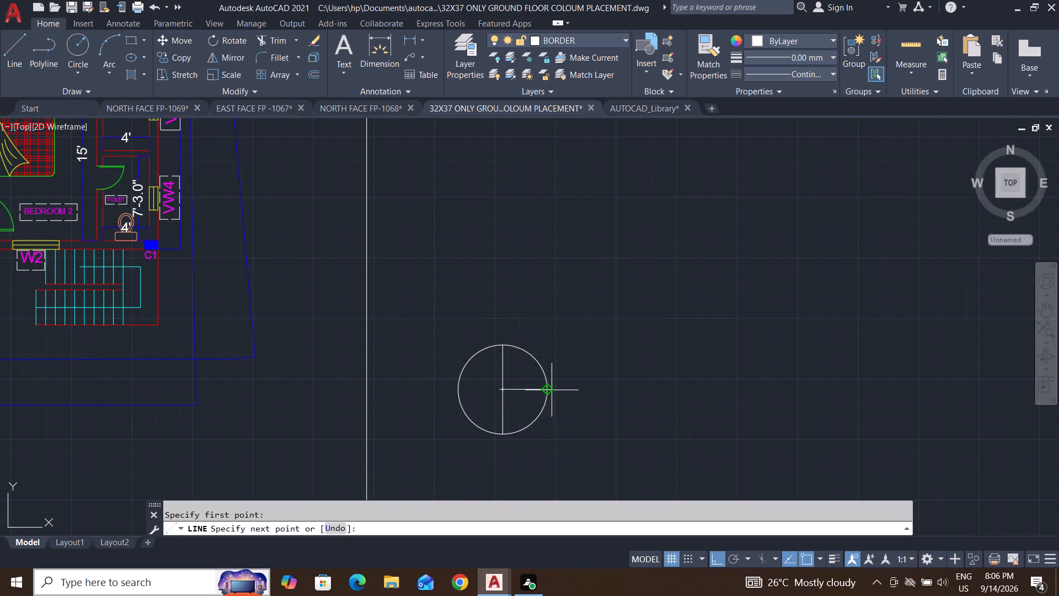
left_click(630, 391)
key("Escape")
key("Escape")
type("EX")
key("space")
key("space")
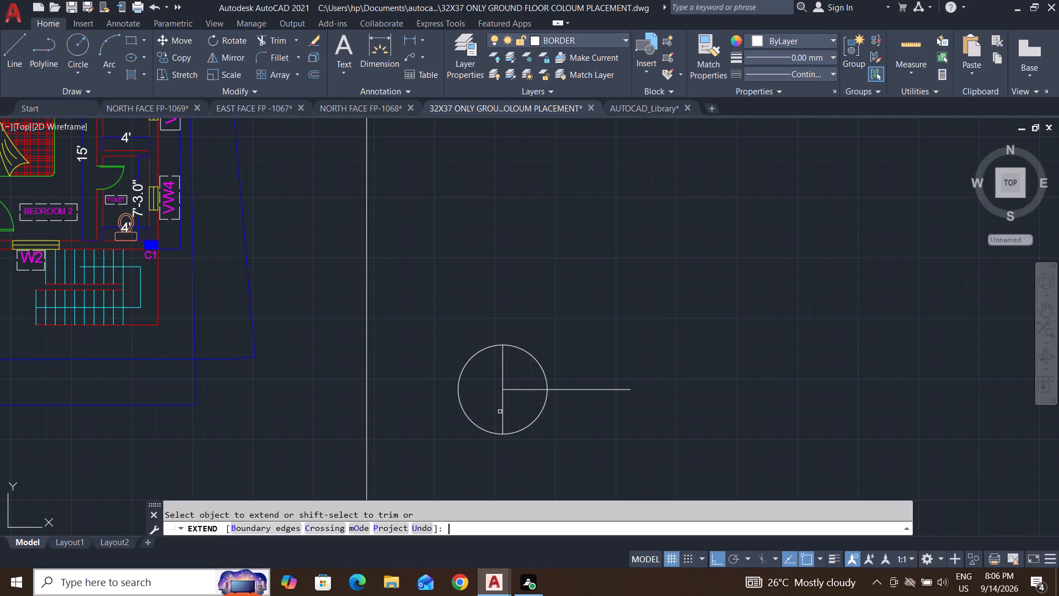
left_click(519, 386)
left_click(518, 402)
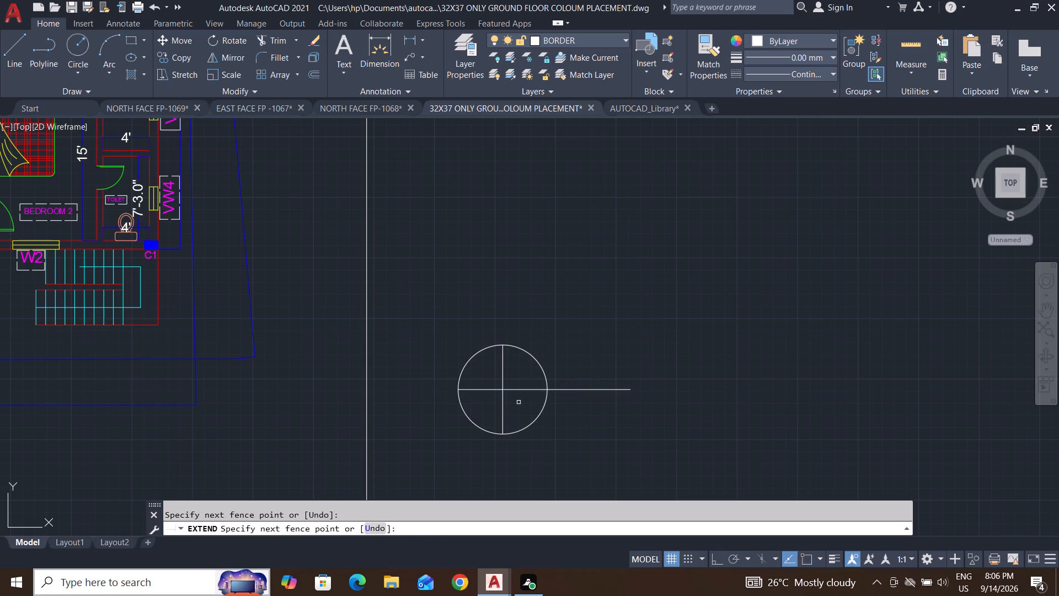
key("Escape")
key("Escape")
Trim the part of the horizontal line that overhangs the circle's east edge.
type("TR")
key("space")
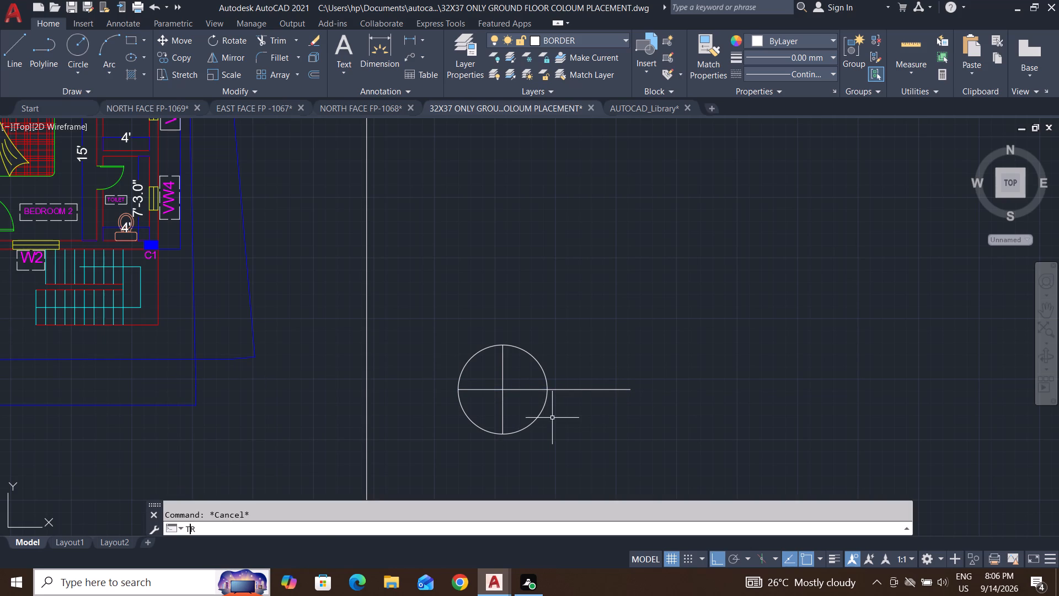
key("space")
left_click(564, 425)
left_click(589, 337)
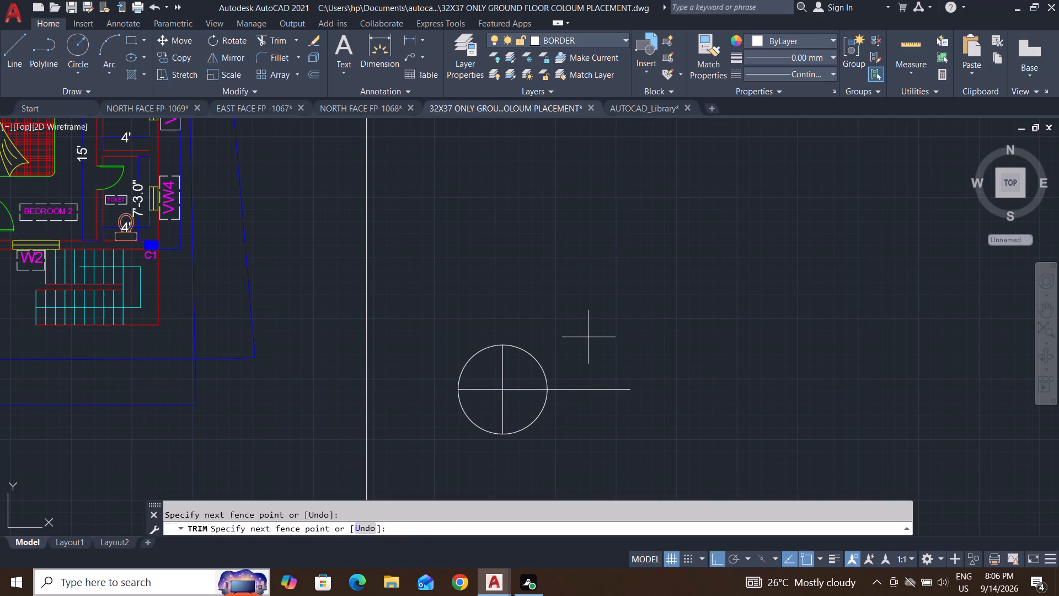
left_click(563, 462)
key("Escape")
key("Escape")
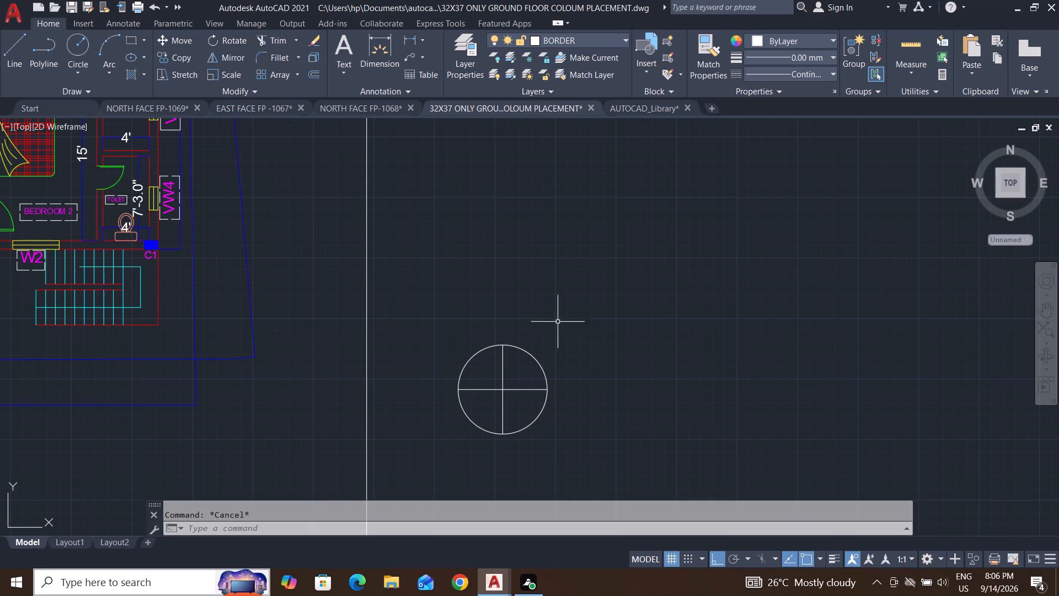
key("Escape")
key("Escape")
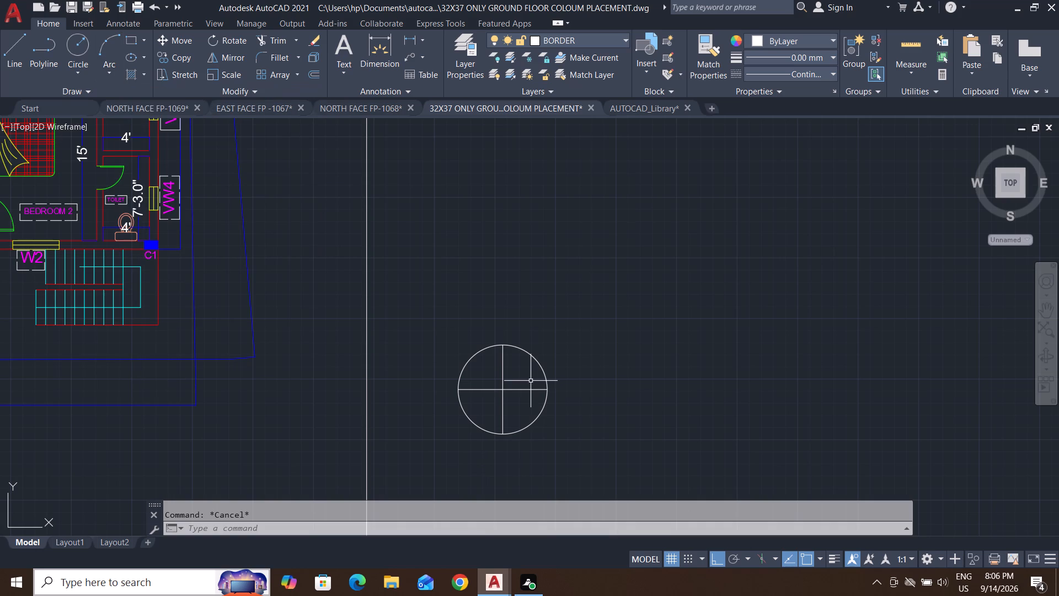
Draw a three-point arc from the vertical diameter's lower end through its upper end, finishing outside the circle to the east.
left_click(108, 43)
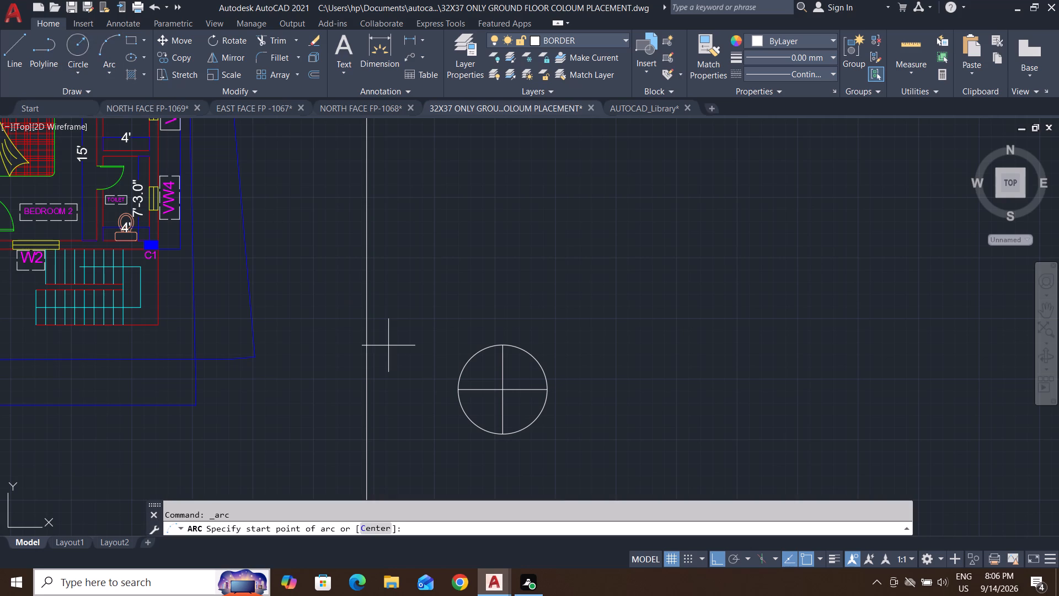
left_click(502, 434)
left_click(502, 345)
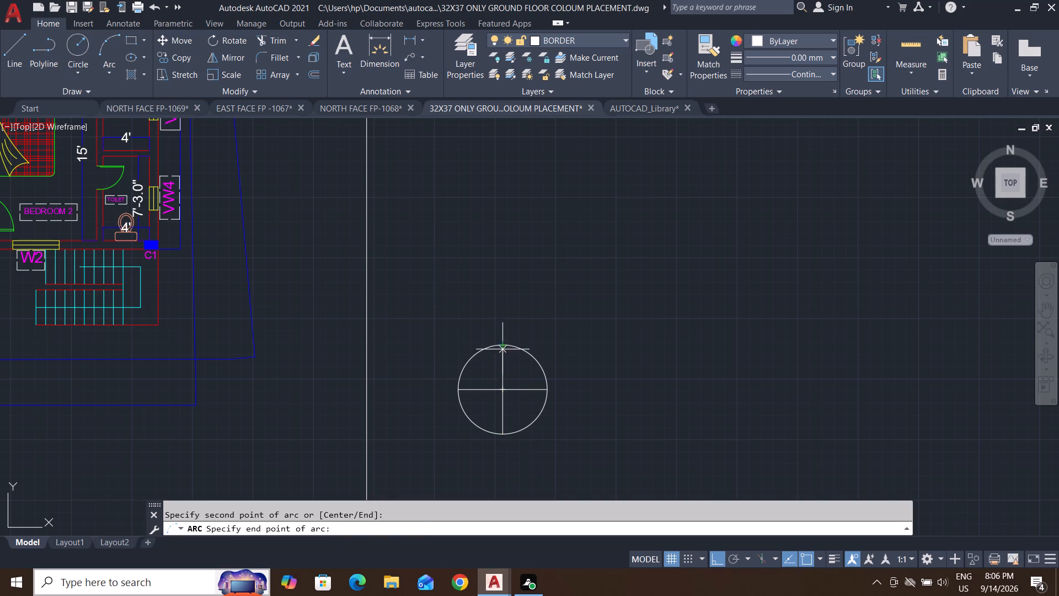
left_click(613, 377)
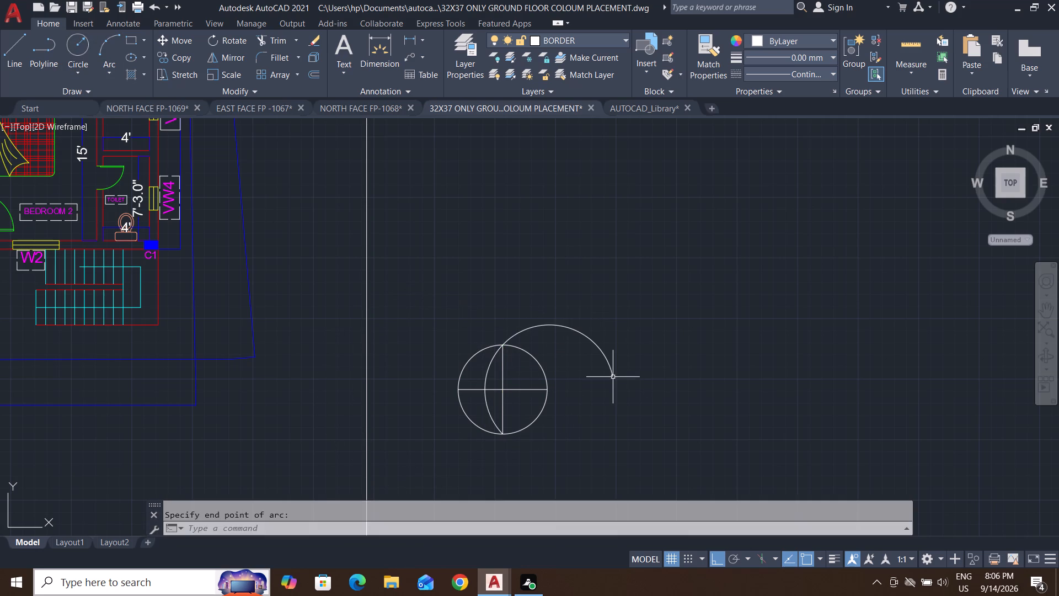
key("Escape")
key("Escape")
Trim the arc portion outside the circle, keeping the curve between the two ends of the vertical diameter.
type("TR")
key("space")
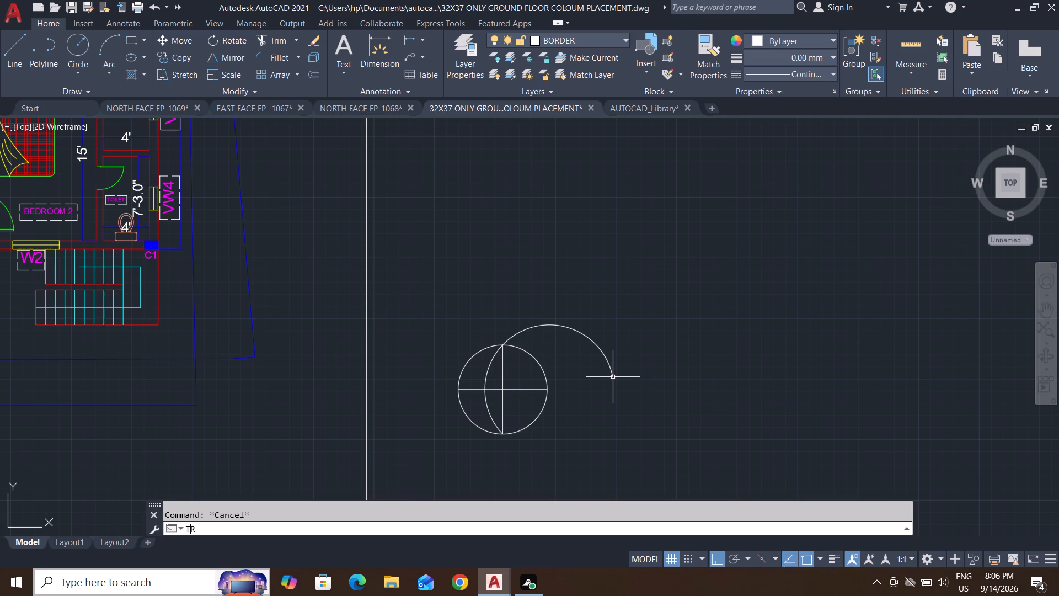
key("space")
left_click(525, 330)
key("Escape")
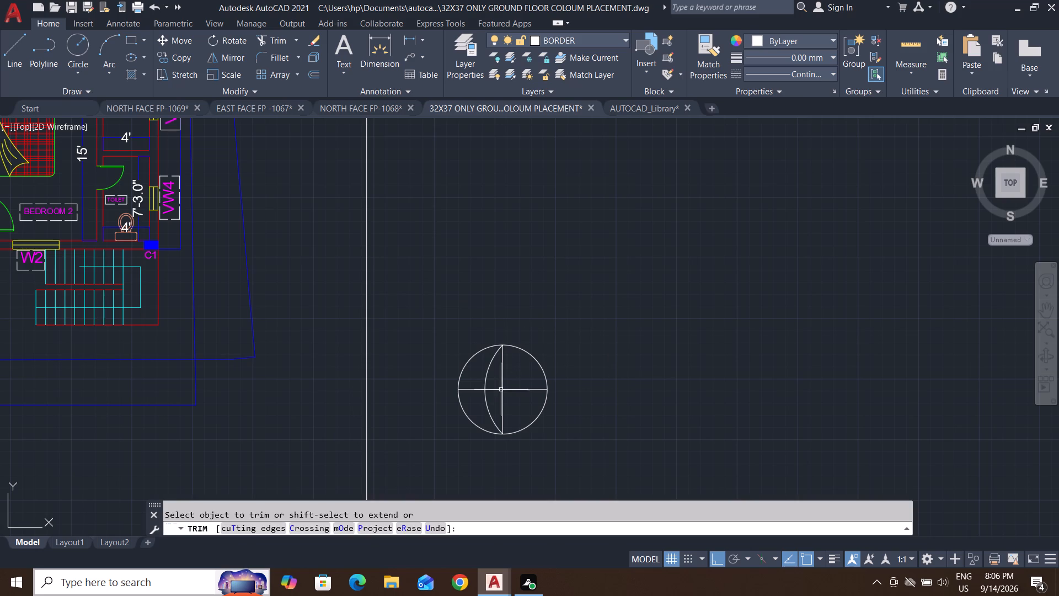
key("Escape")
key("Escape")
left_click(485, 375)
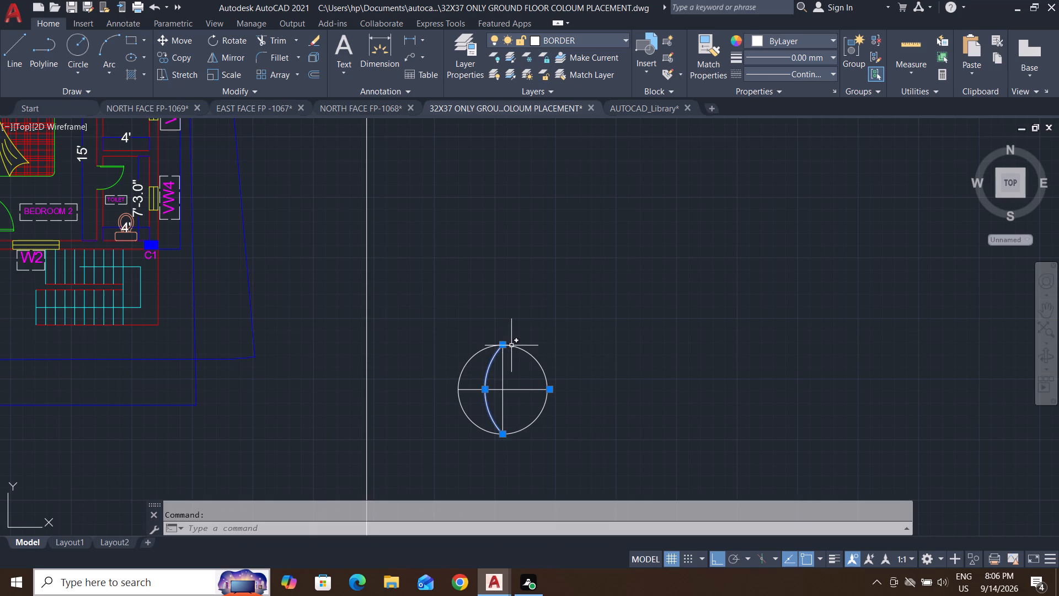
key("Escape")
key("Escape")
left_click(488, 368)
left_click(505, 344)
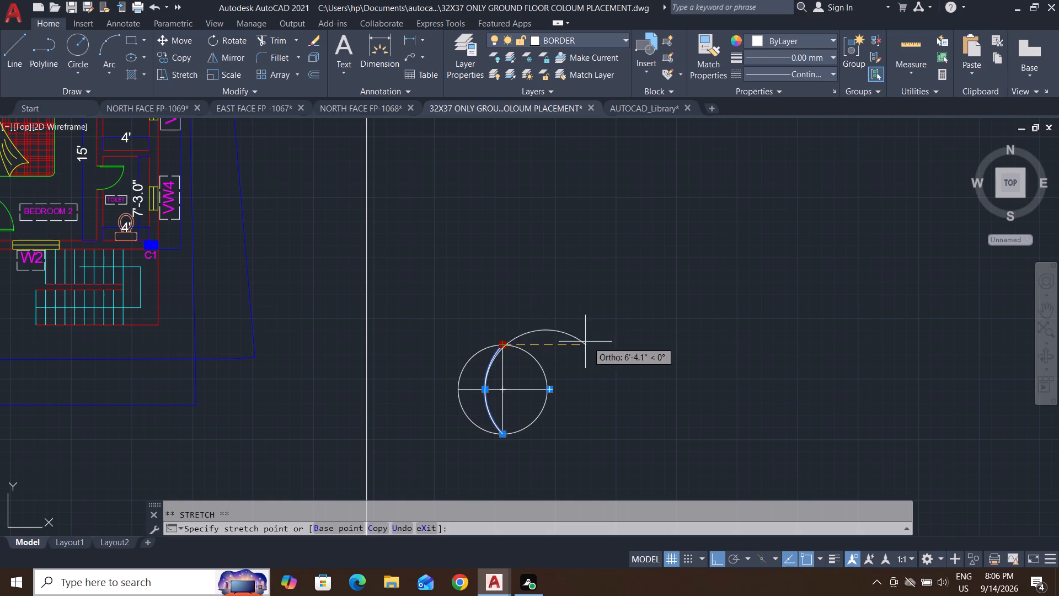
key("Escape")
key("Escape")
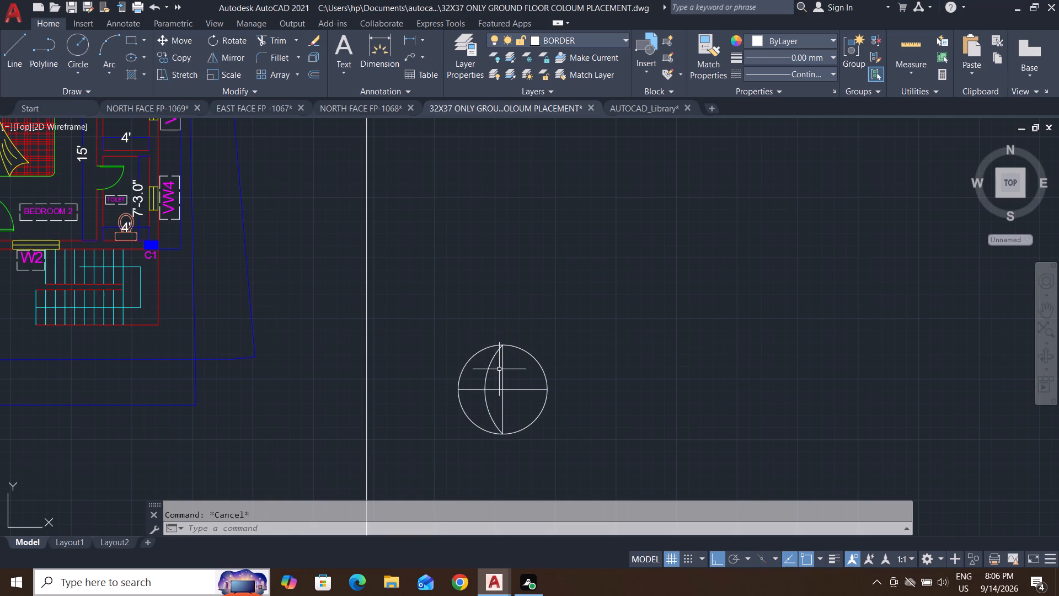
Erase the arc that joins the two ends of the circle's vertical diameter.
left_click(499, 369)
left_click(481, 375)
key("Delete")
key("Escape")
key("Escape")
Draw a three-point arc from the vertical diameter's lower end through its upper end, finishing well outside the circle to the southeast.
left_click(108, 43)
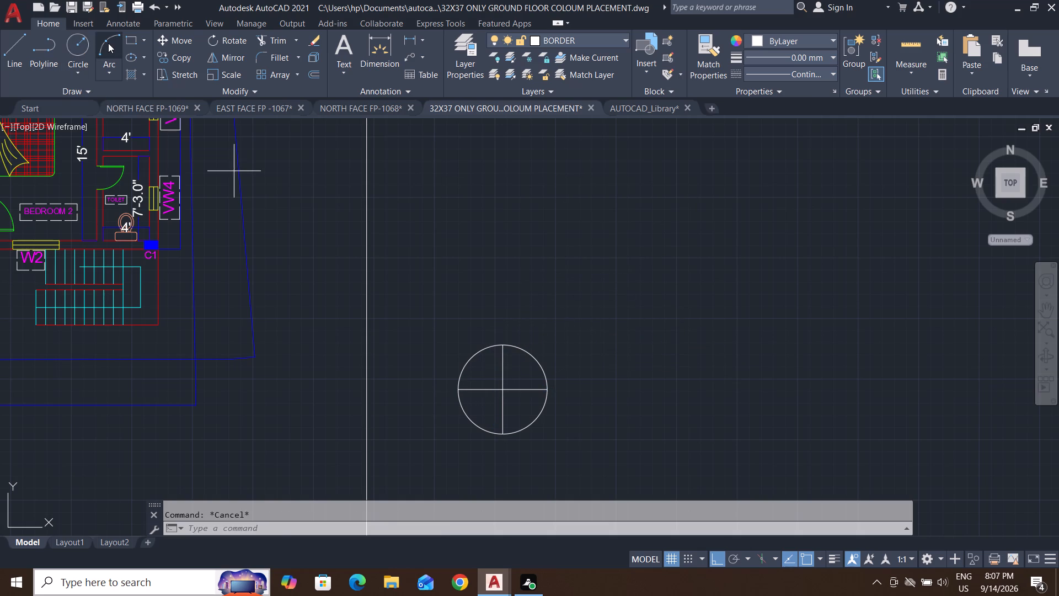
scroll(498, 448, "up", 2)
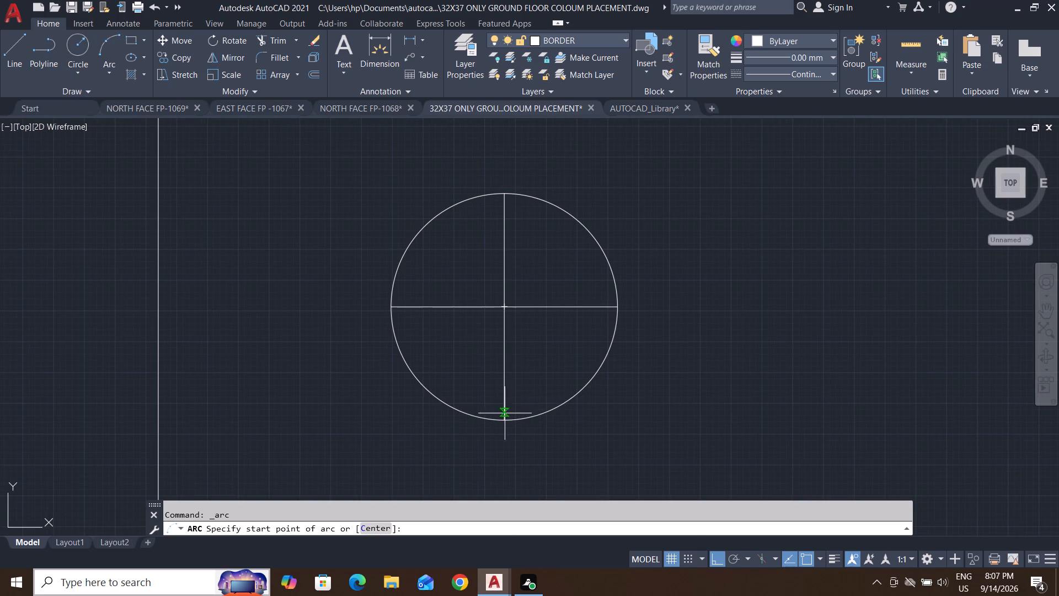
left_click(502, 423)
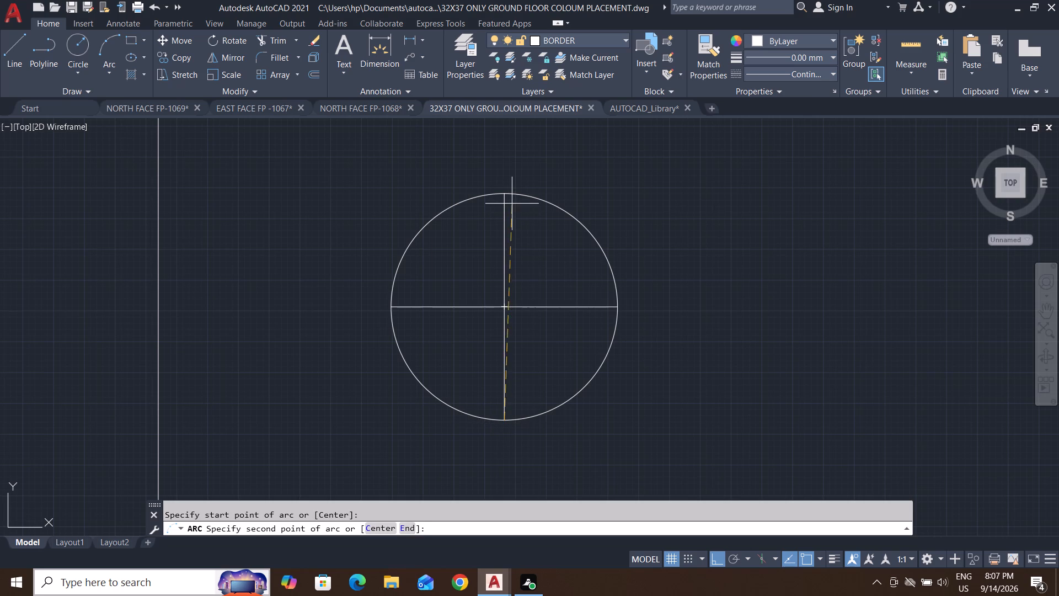
left_click(501, 191)
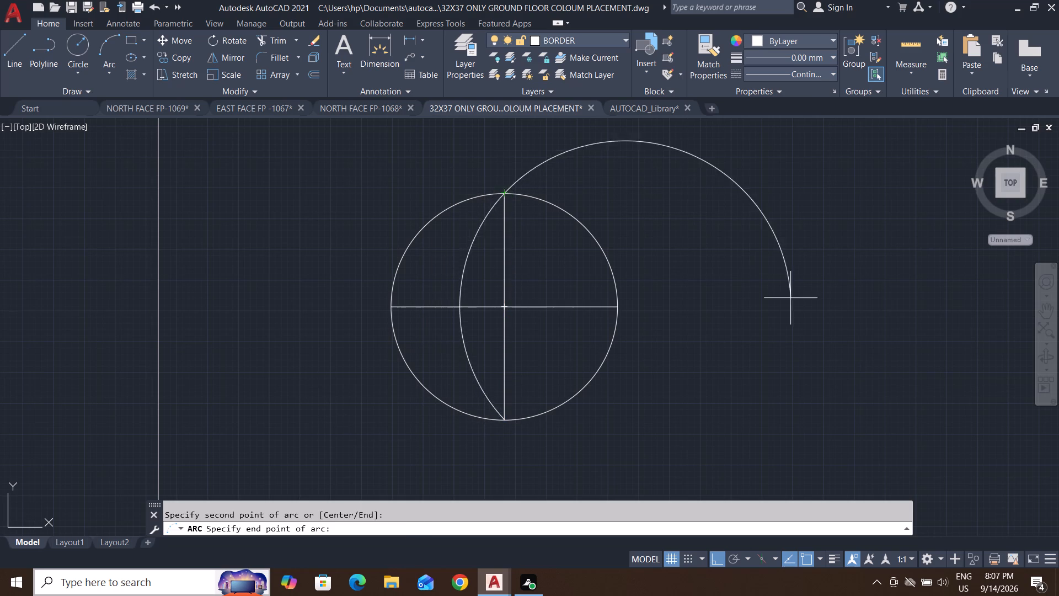
left_click(867, 464)
key("Escape")
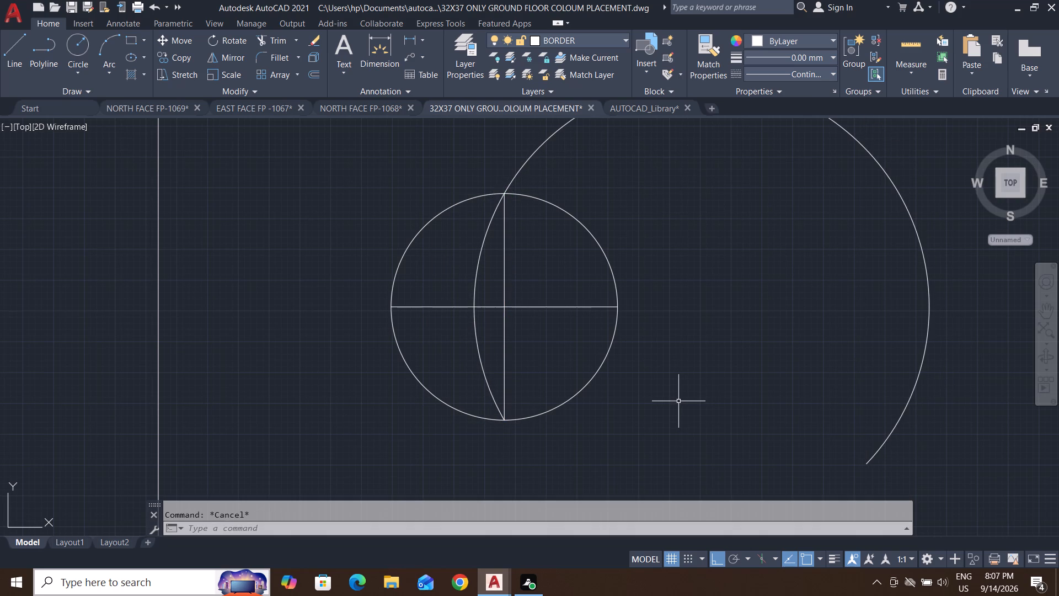
key("Escape")
Trim the arc portion outside the circle, keeping the shallow curve between the two ends of the vertical diameter.
type("TR")
key("space")
key("space")
left_click(517, 169)
key("Escape")
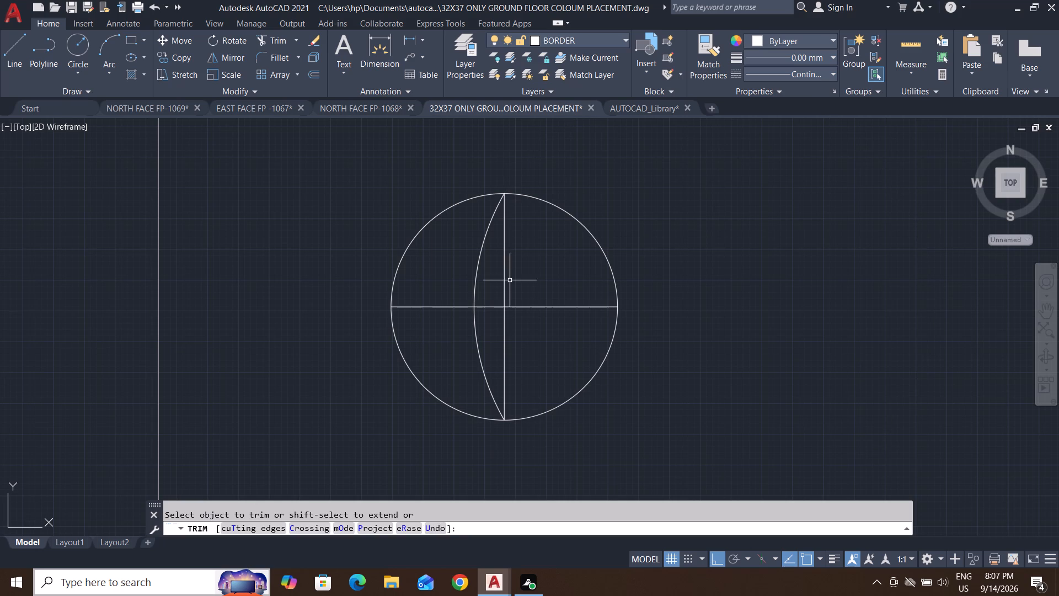
key("Escape")
key("Escape")
Mirror the trimmed arc across the vertical diameter, keeping the source arc.
left_click(486, 277)
left_click(463, 287)
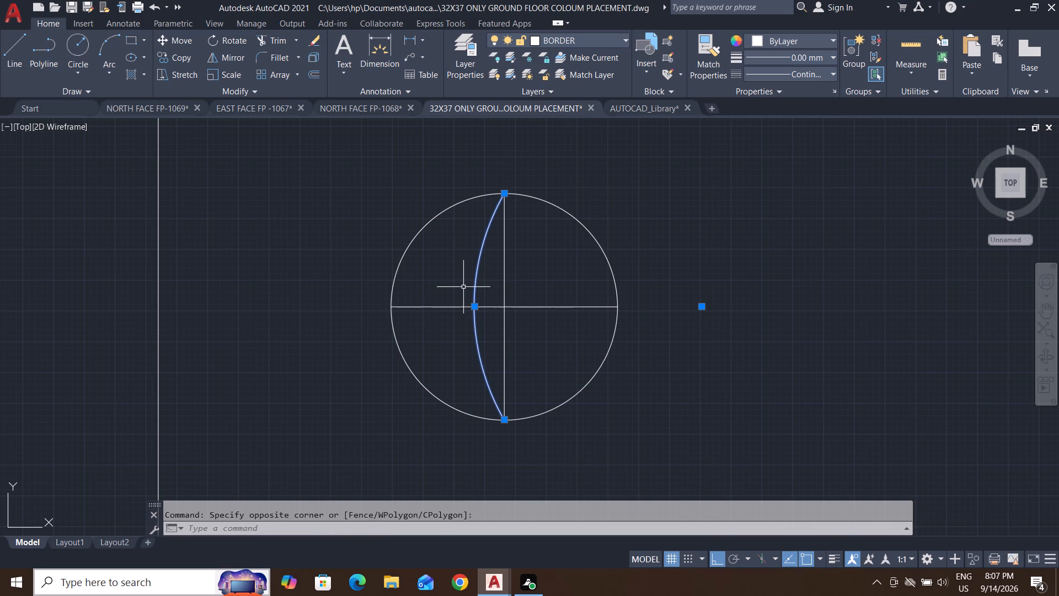
key("c")
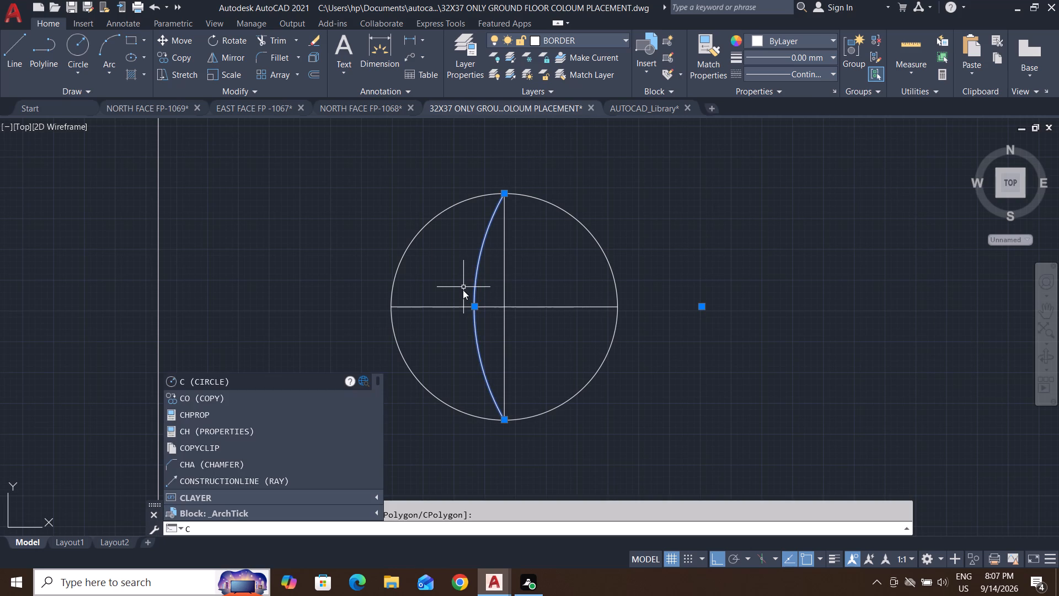
key("BackSpace")
type("MI")
key("Return")
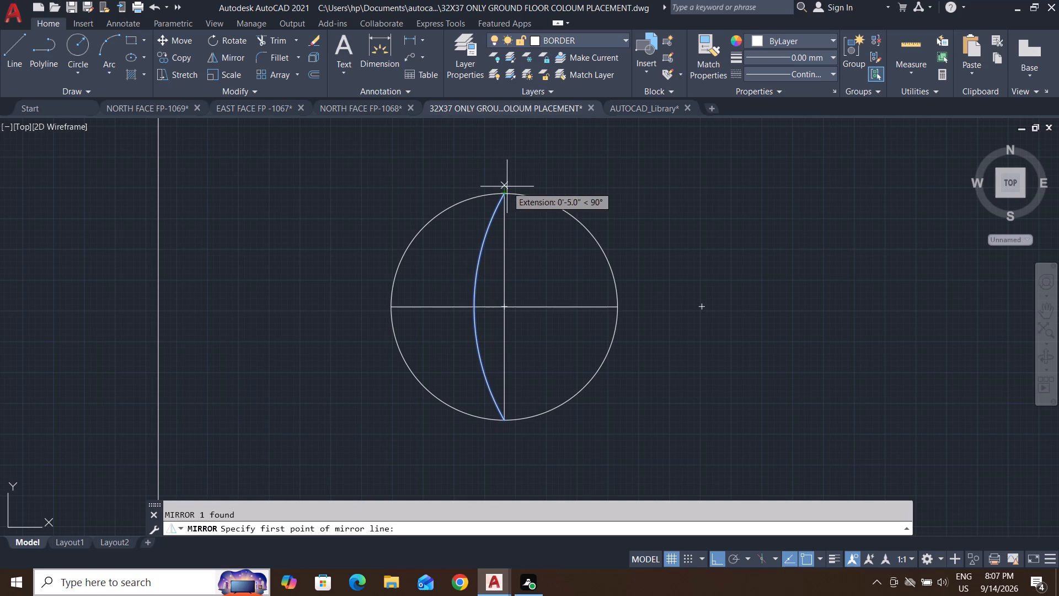
left_click(504, 191)
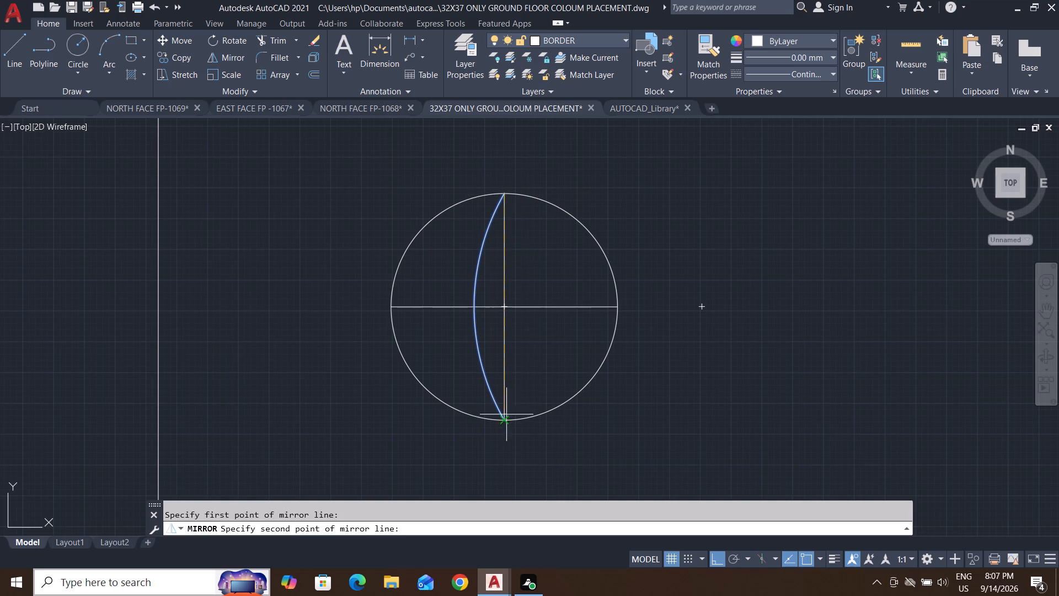
left_click(505, 422)
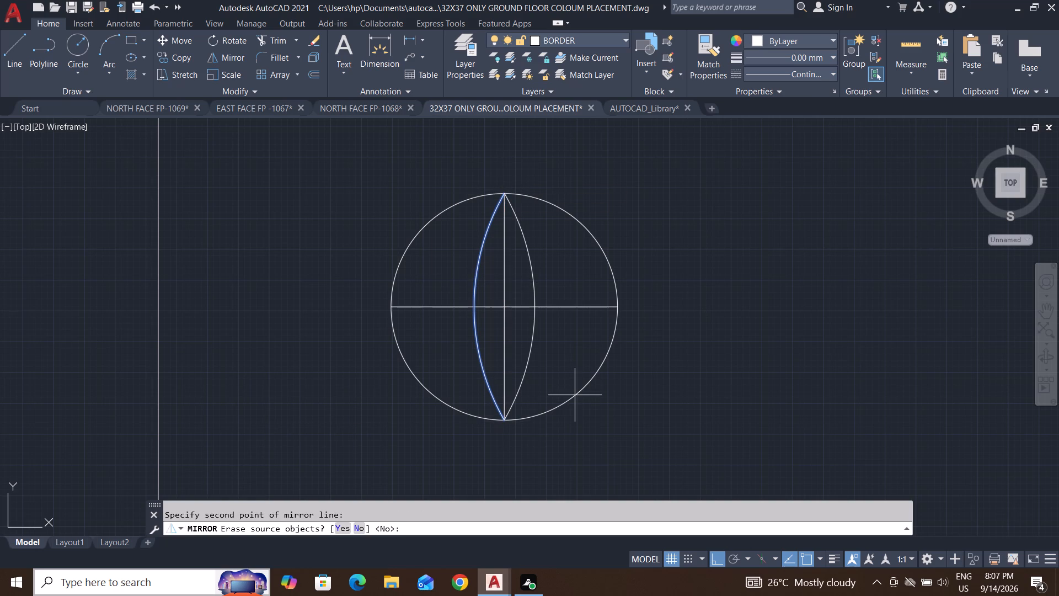
key("Return")
key("Return")
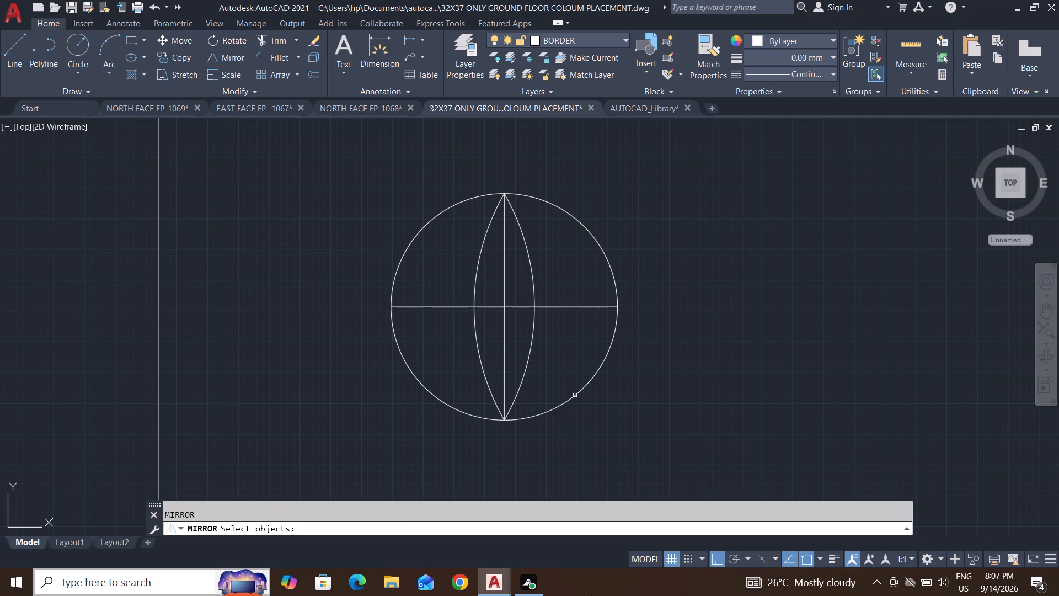
key("Escape")
key("Escape")
key("Escape")
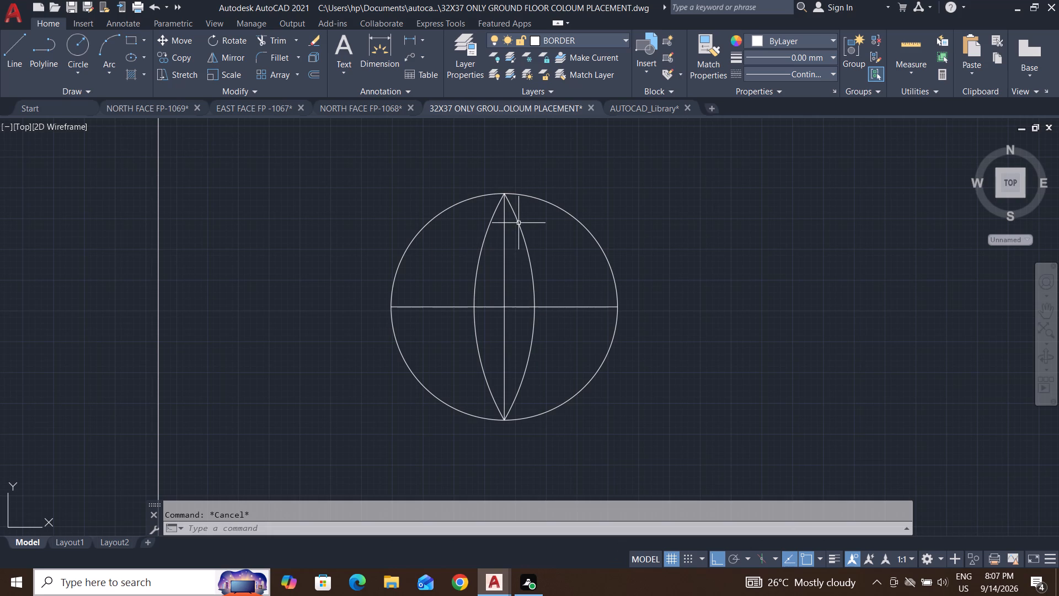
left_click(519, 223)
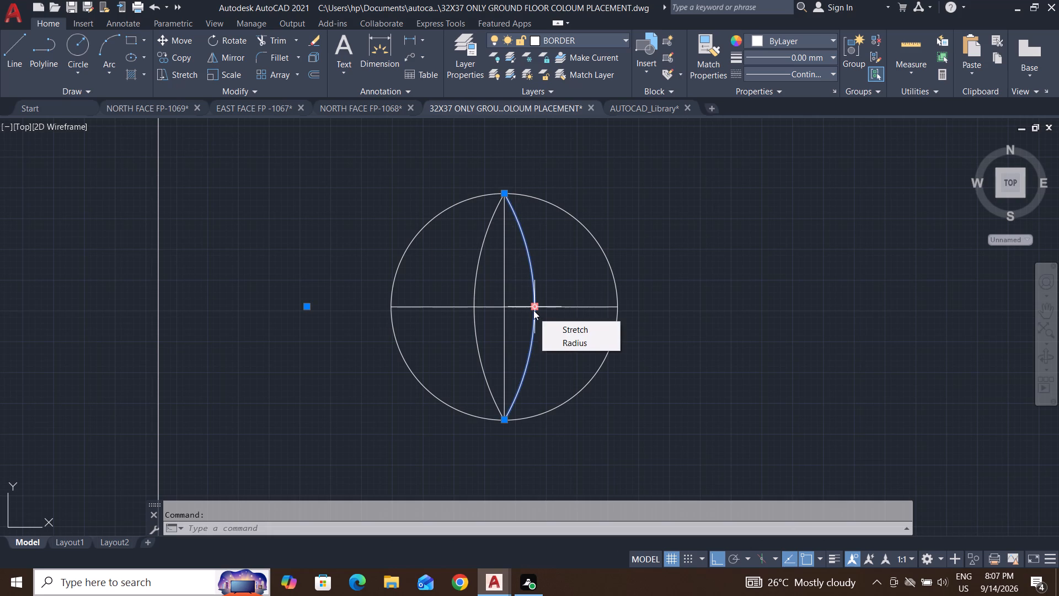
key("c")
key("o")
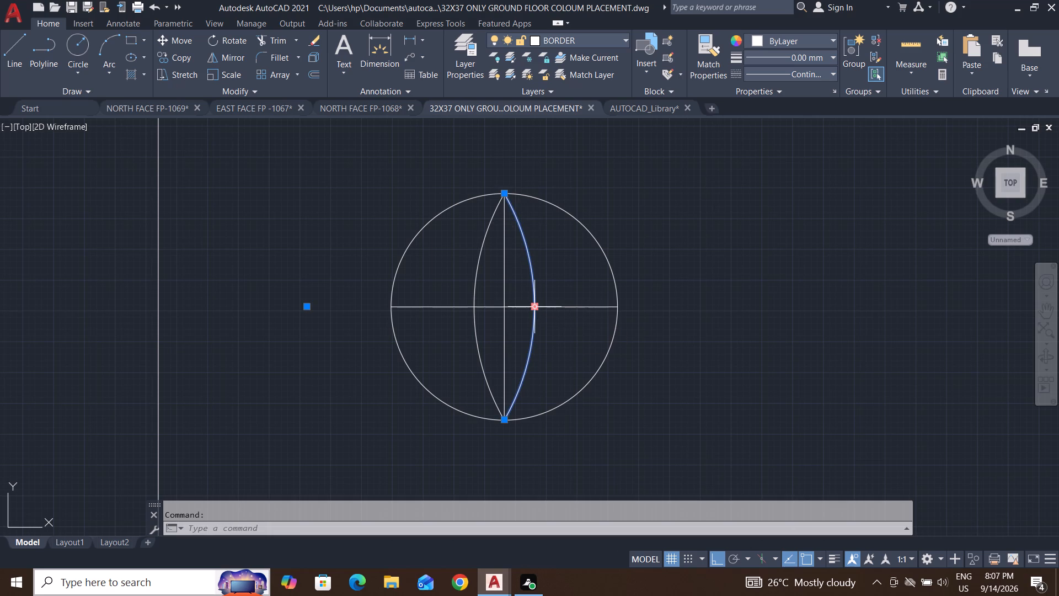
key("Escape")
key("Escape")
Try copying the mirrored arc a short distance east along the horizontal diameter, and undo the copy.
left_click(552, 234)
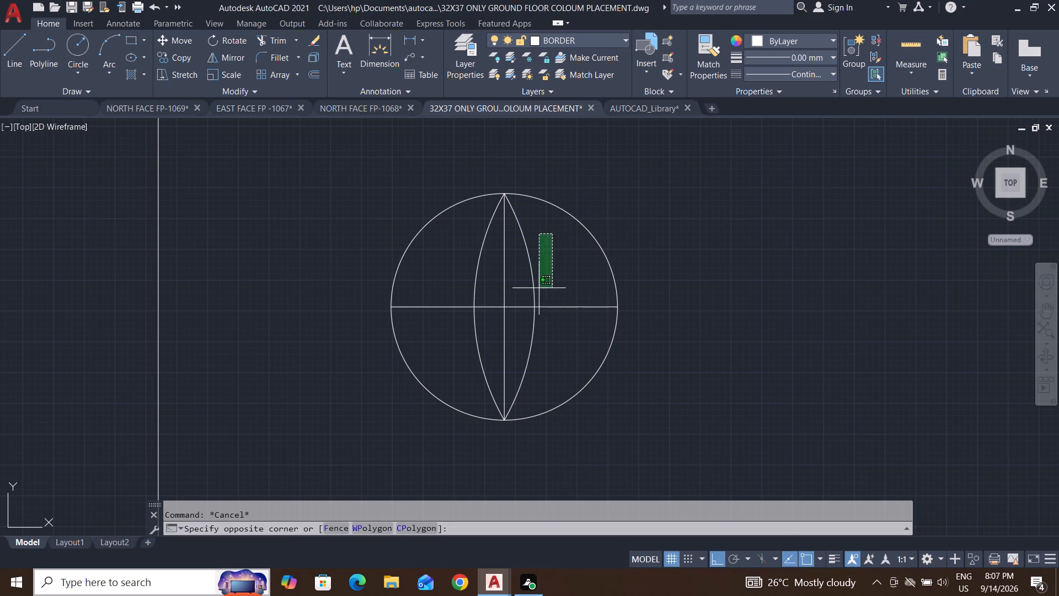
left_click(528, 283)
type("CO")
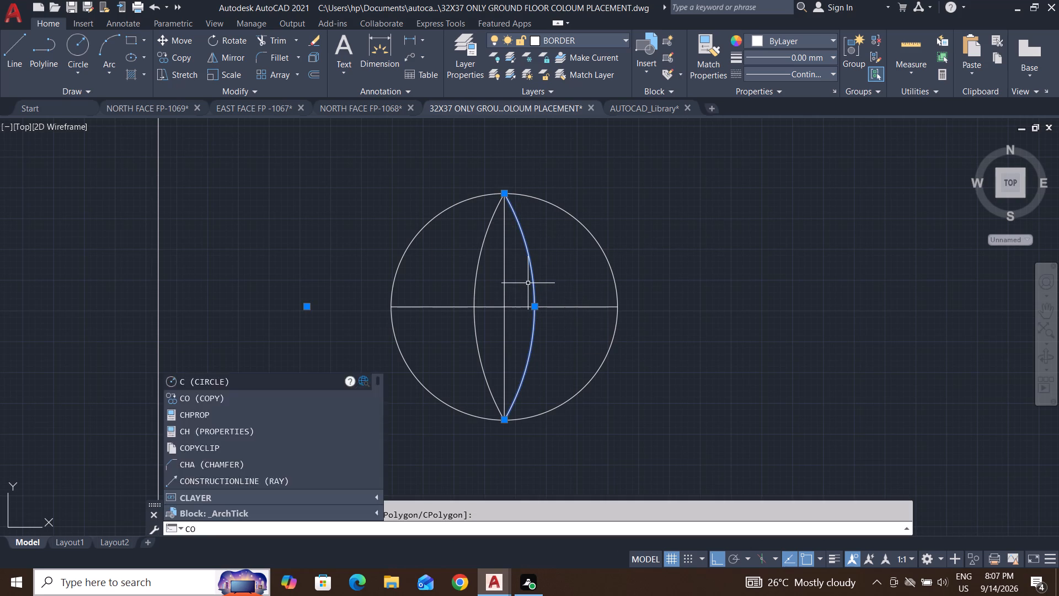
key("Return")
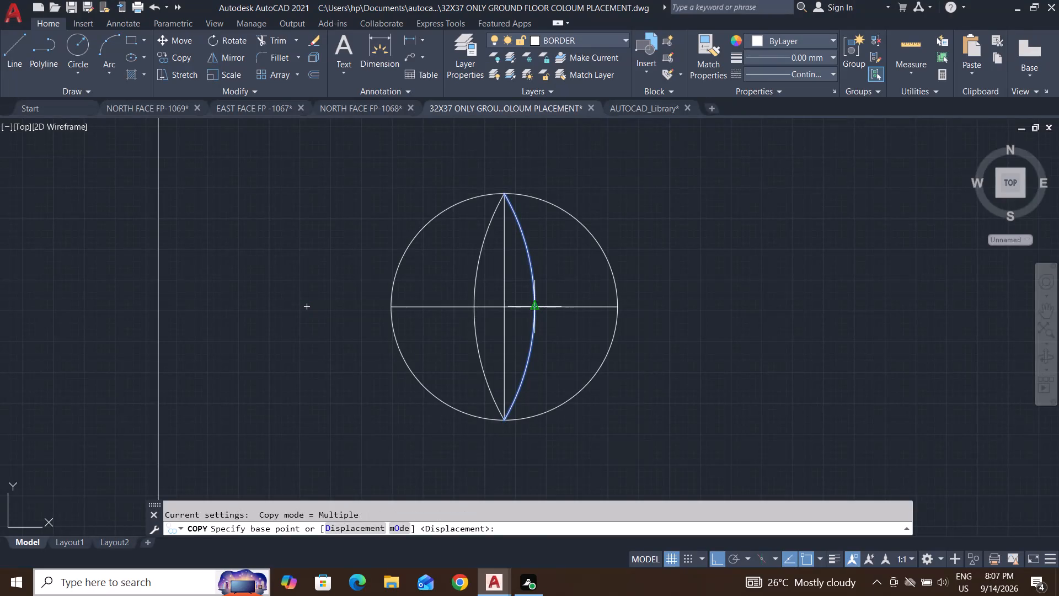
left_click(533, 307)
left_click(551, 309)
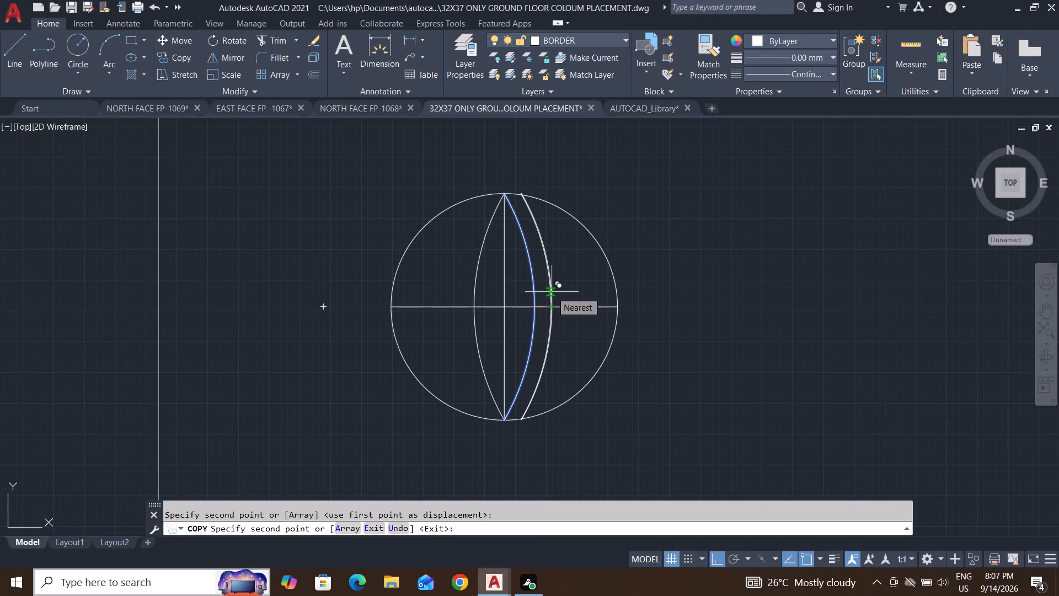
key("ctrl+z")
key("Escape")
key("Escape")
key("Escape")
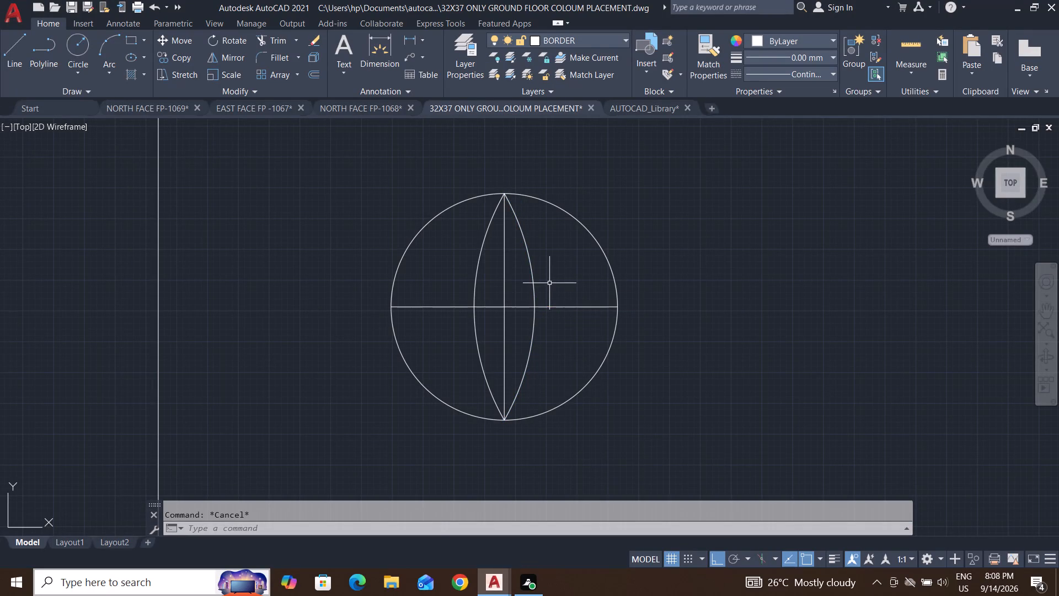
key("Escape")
Copy the mirrored arc from its midpoint to three successive points east along the horizontal diameter, the last near the circle's east edge.
left_click(555, 259)
left_click(526, 294)
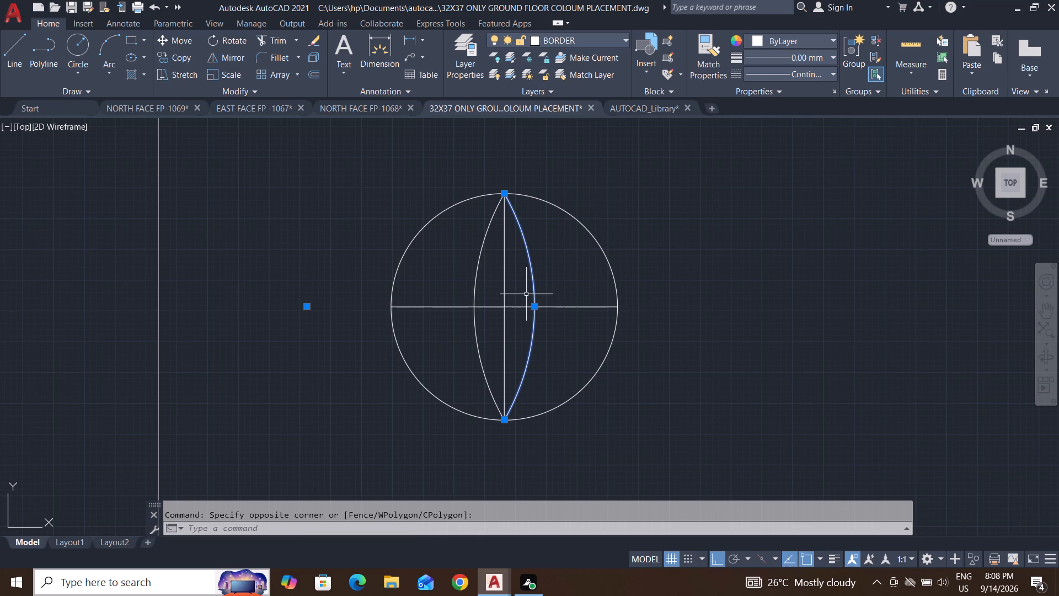
key("c")
key("o")
key("Return")
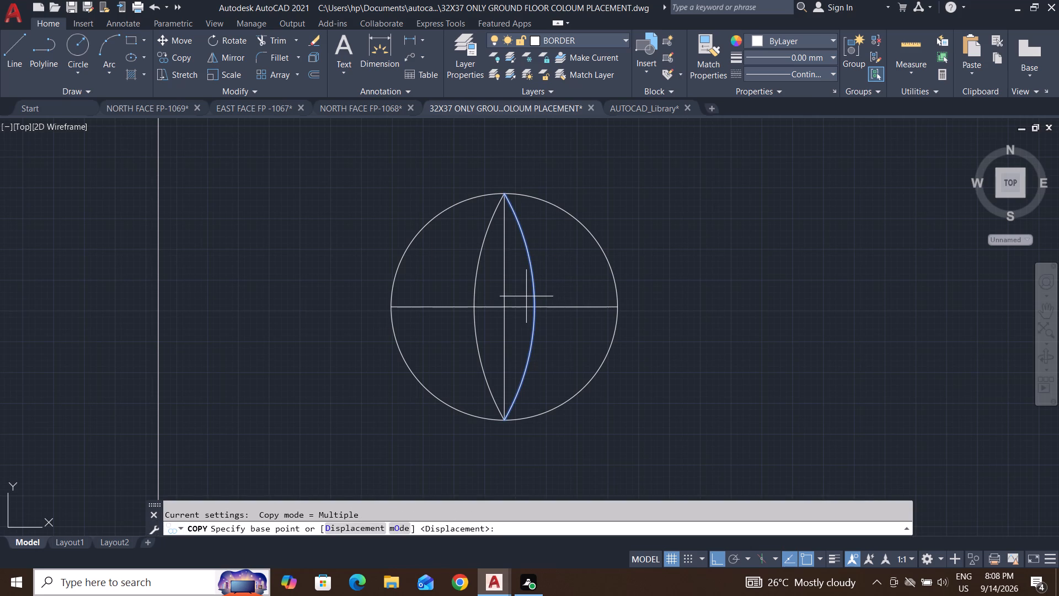
left_click(537, 305)
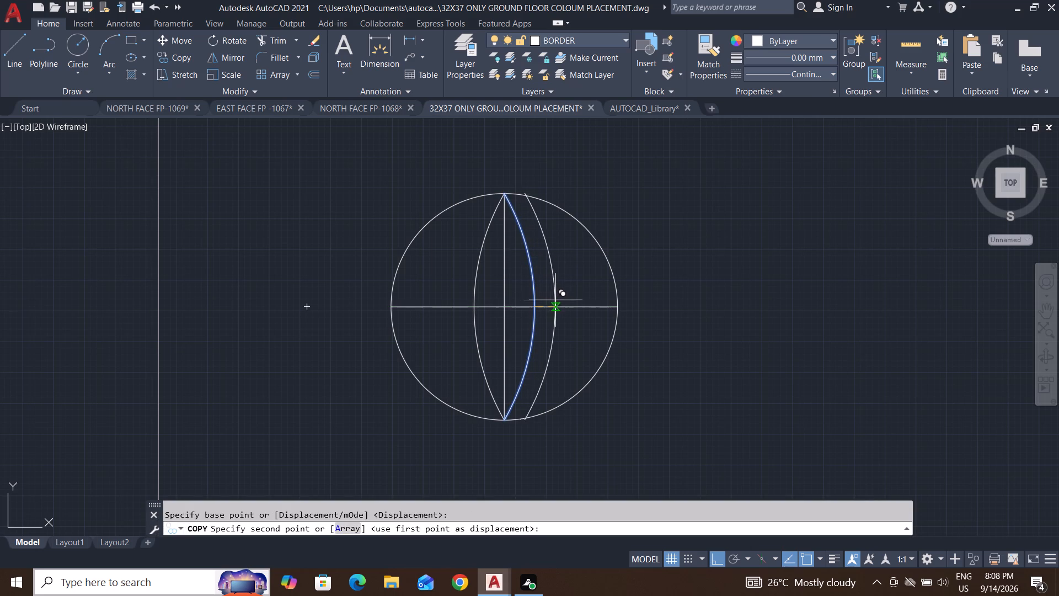
left_click(558, 302)
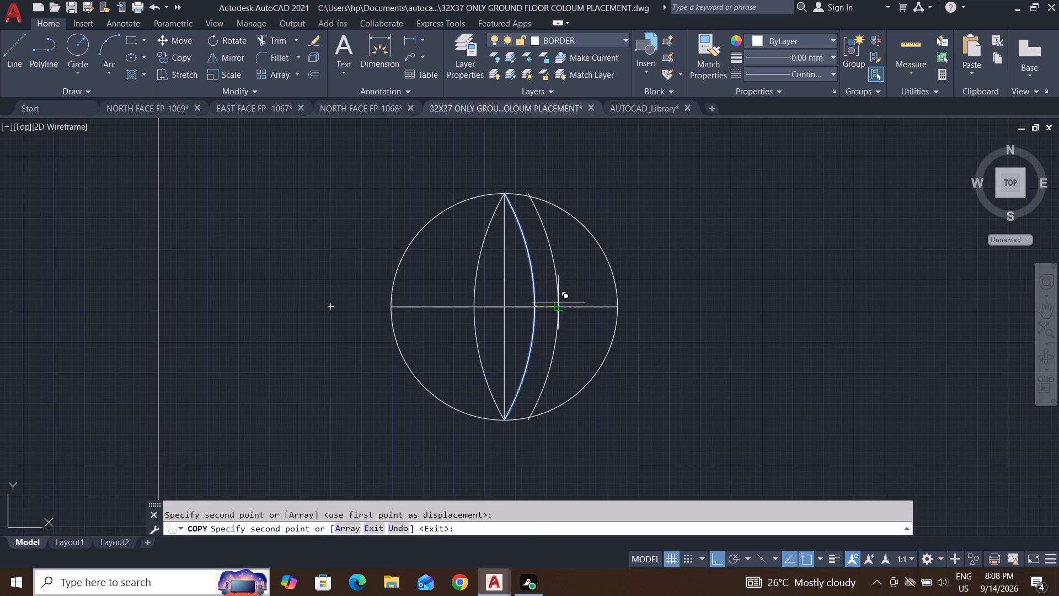
left_click(585, 305)
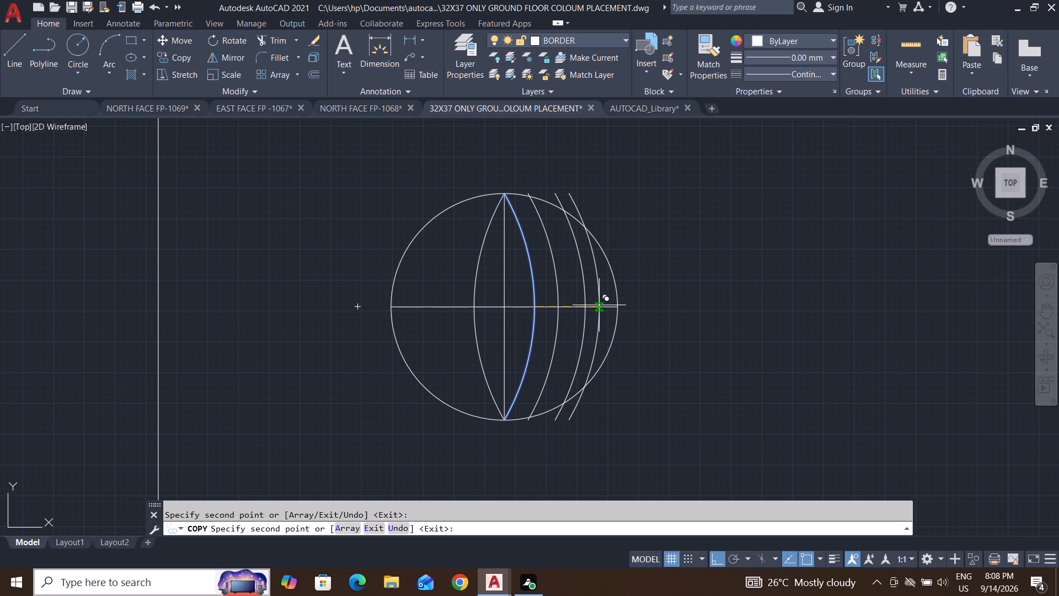
left_click(605, 304)
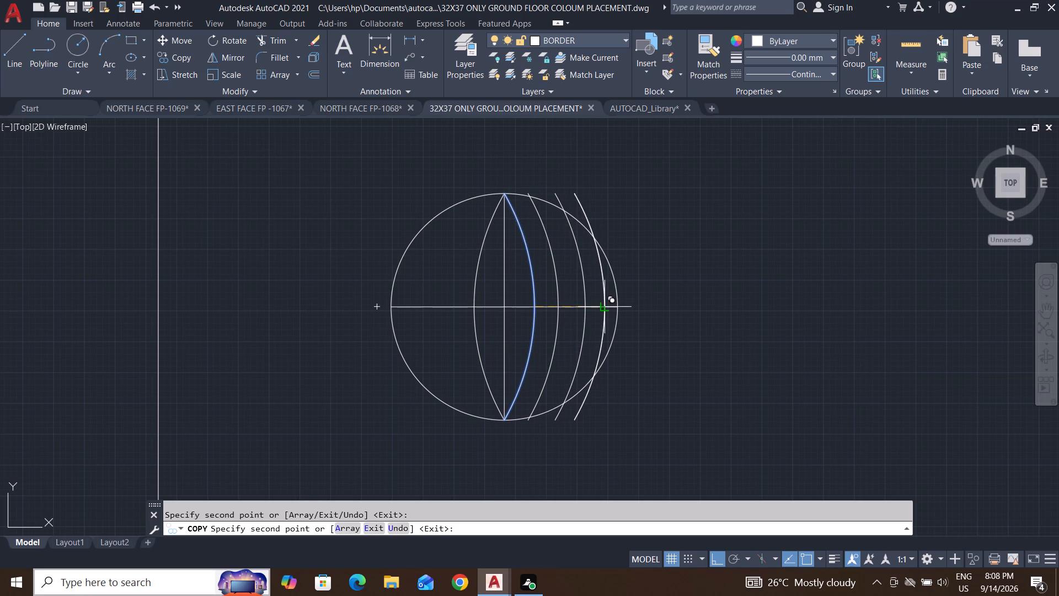
key("Escape")
key("Escape")
key("Escape")
key("Escape")
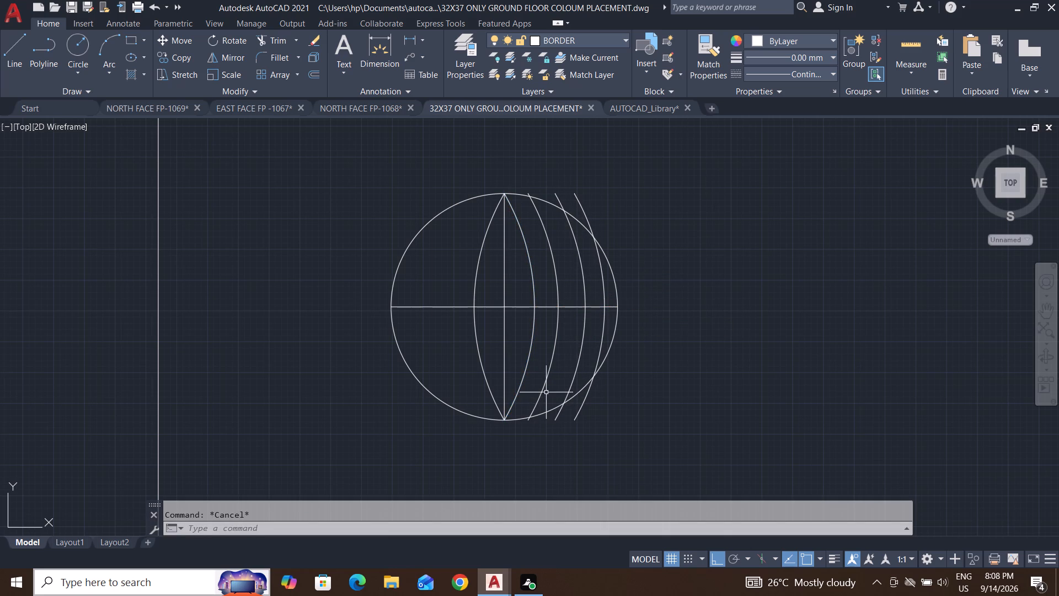
Stretch both ends of the first copied arc east of the centre pair to the top and bottom ends of the vertical diameter.
left_click(545, 382)
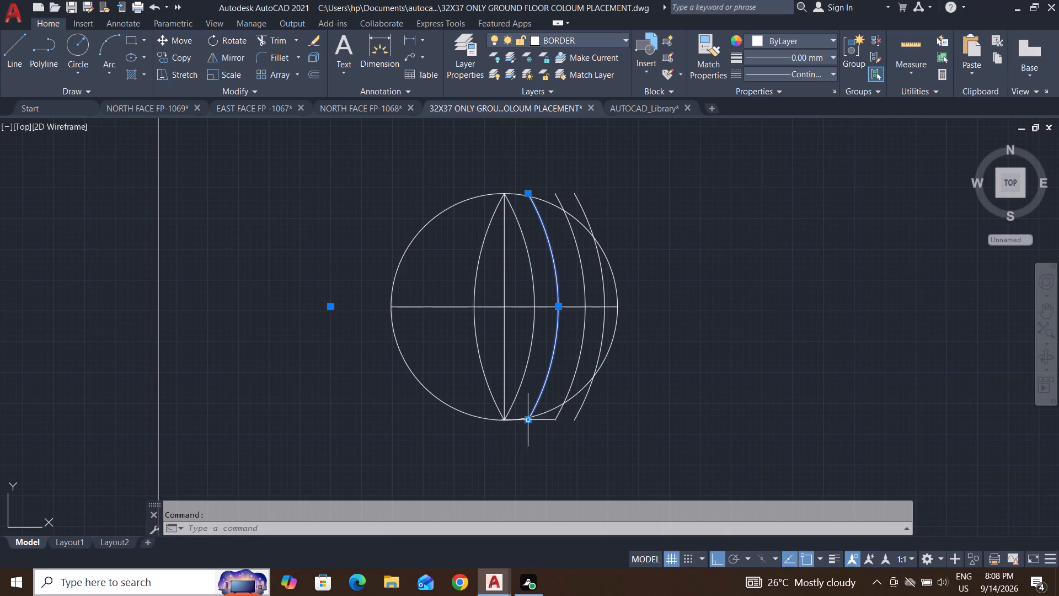
left_click(529, 419)
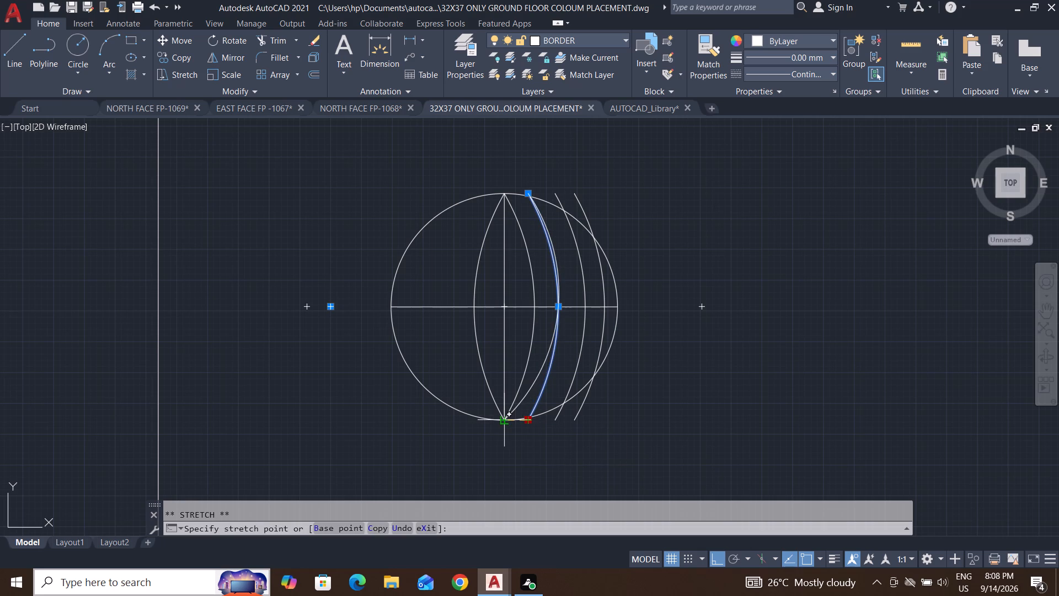
left_click(502, 419)
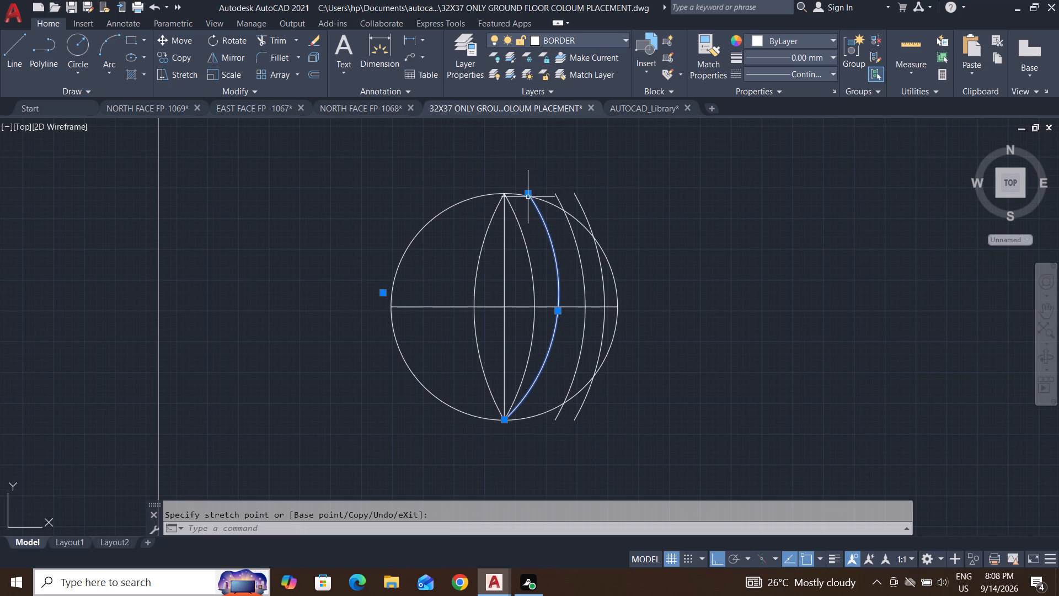
left_click(527, 195)
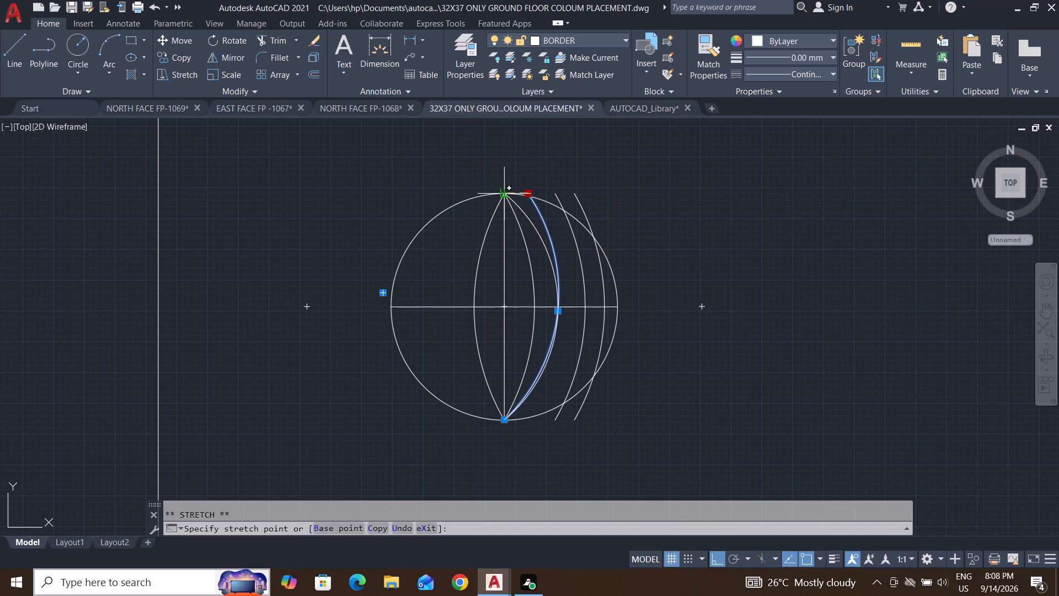
left_click(502, 197)
key("Escape")
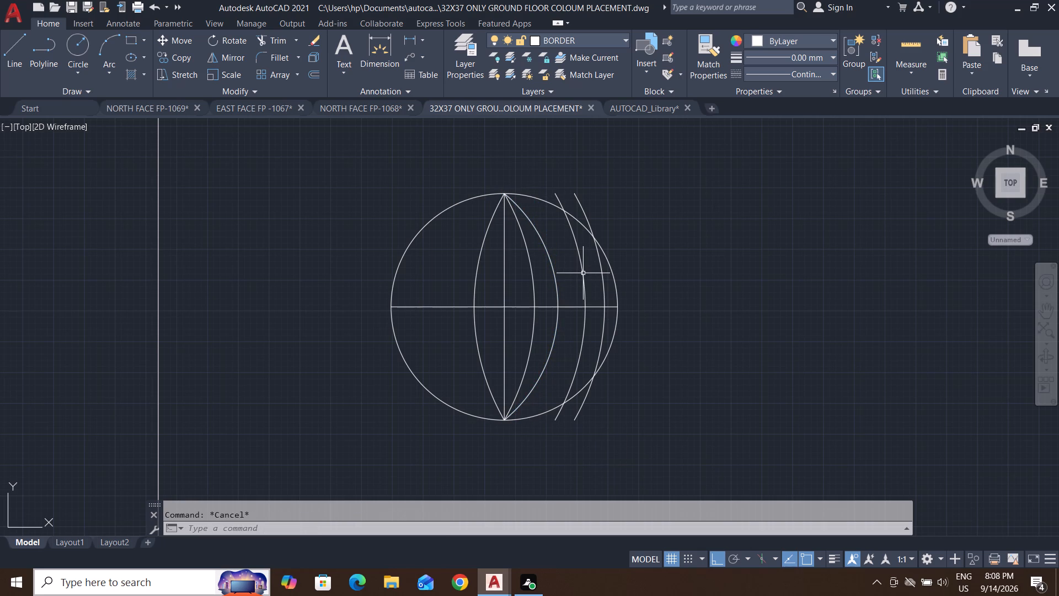
Stretch both ends of the second copied arc to the top and bottom ends of the vertical diameter.
left_click(583, 273)
left_click(556, 194)
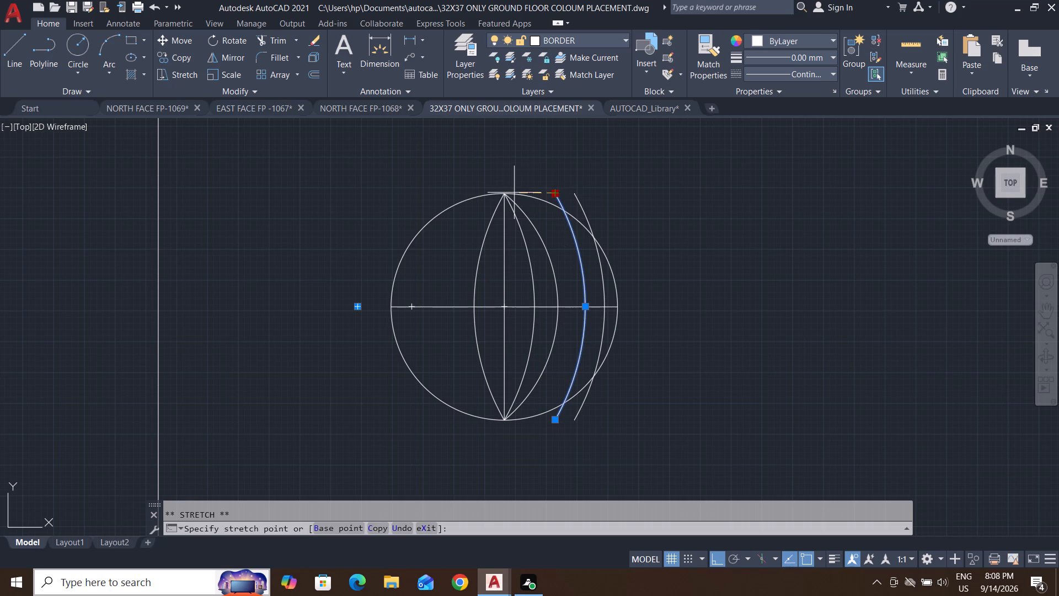
left_click(504, 193)
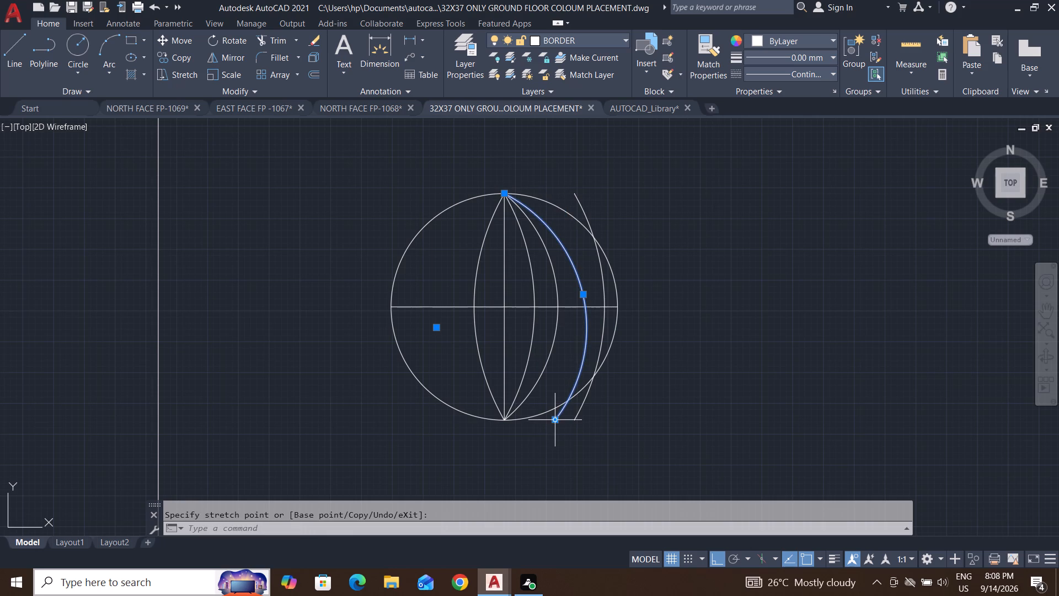
left_click(555, 421)
left_click(507, 416)
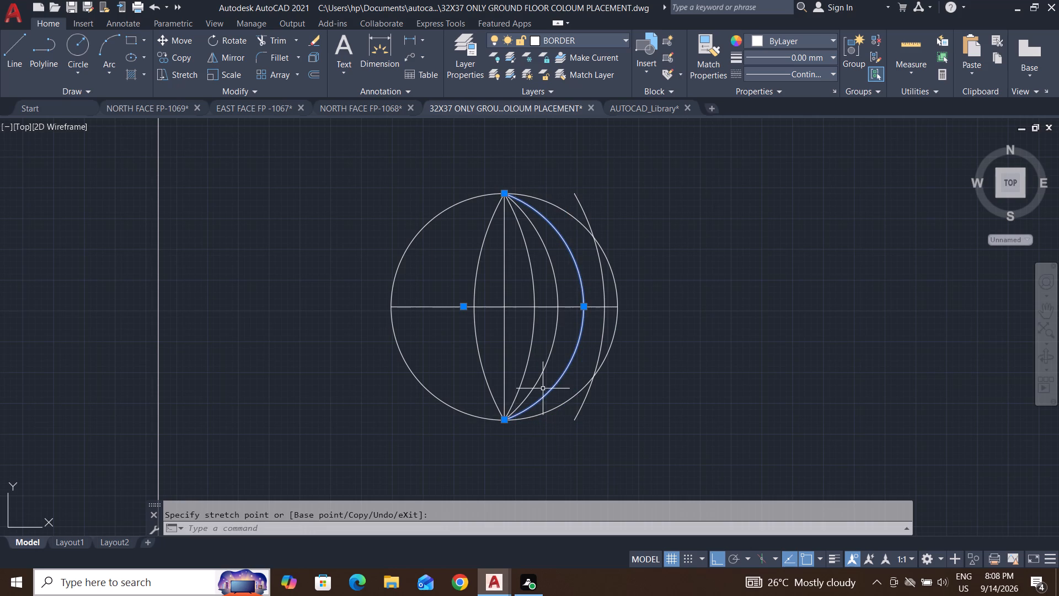
key("Escape")
Stretch both ends of the easternmost copied arc to the top and bottom ends of the vertical diameter.
left_click(603, 334)
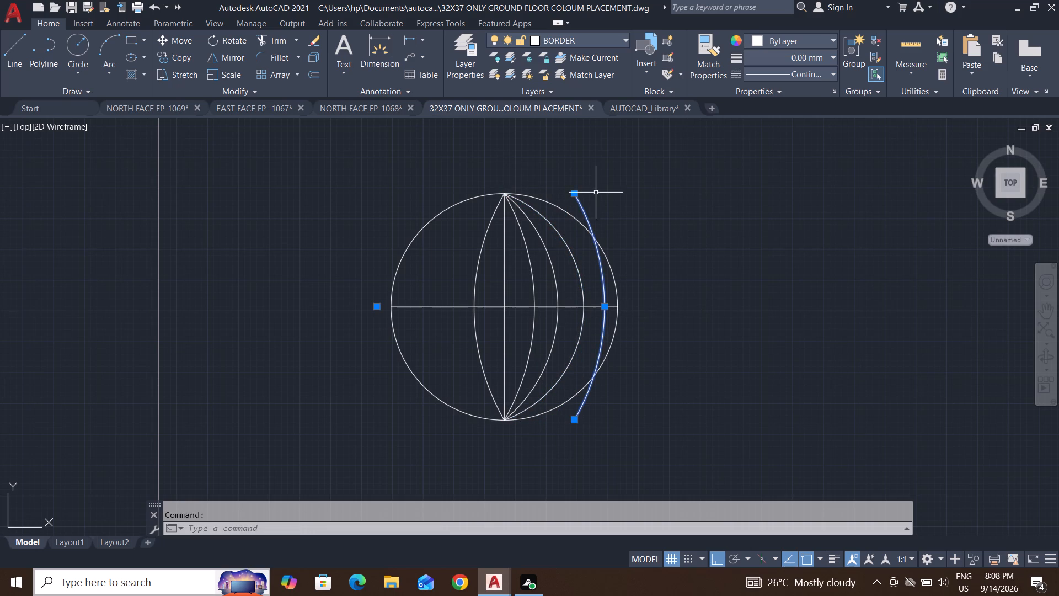
left_click(573, 193)
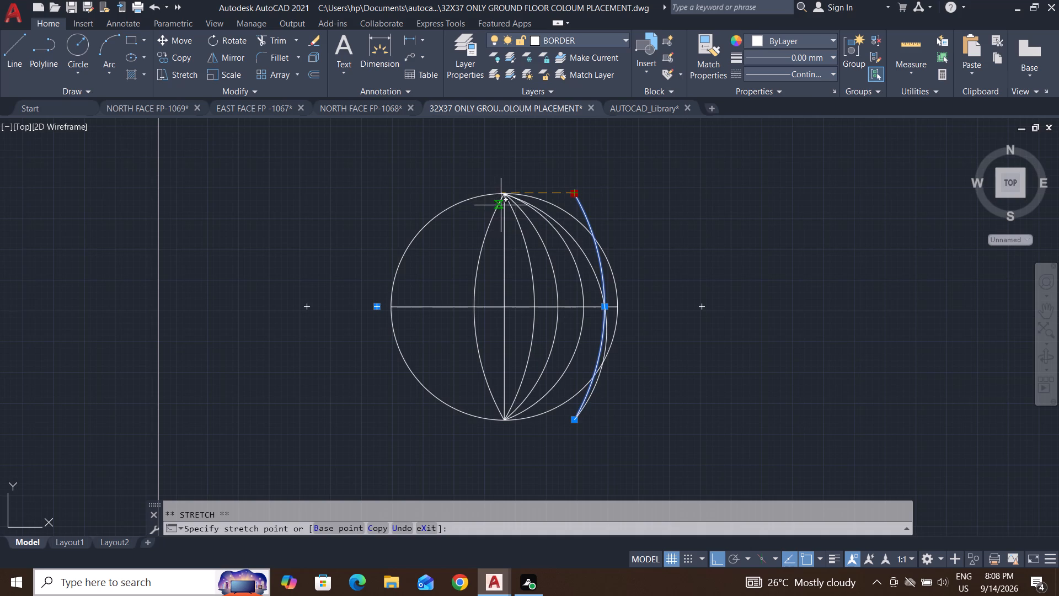
left_click(505, 192)
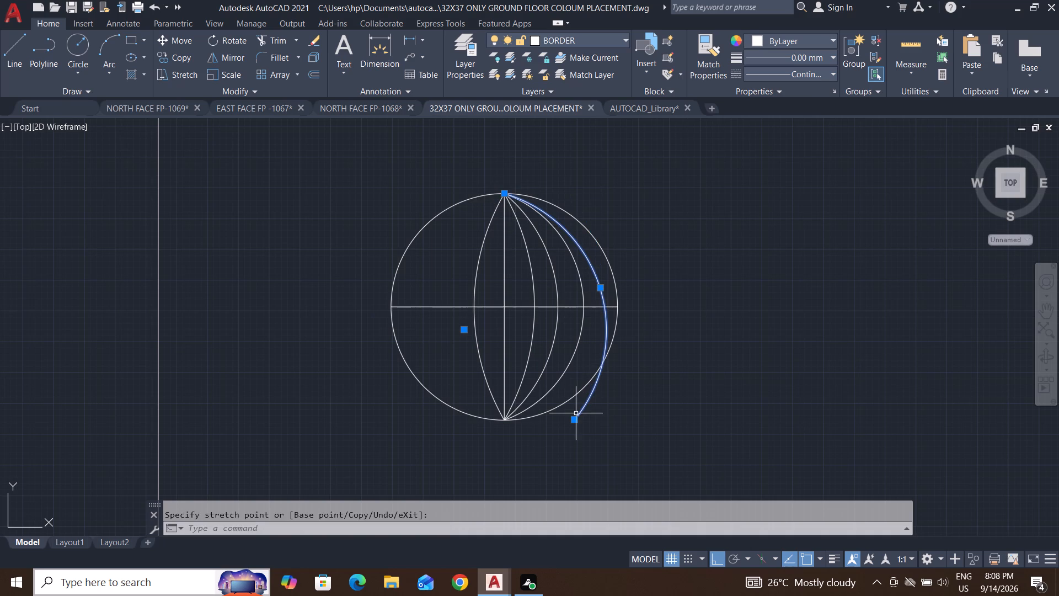
left_click(576, 417)
left_click(576, 421)
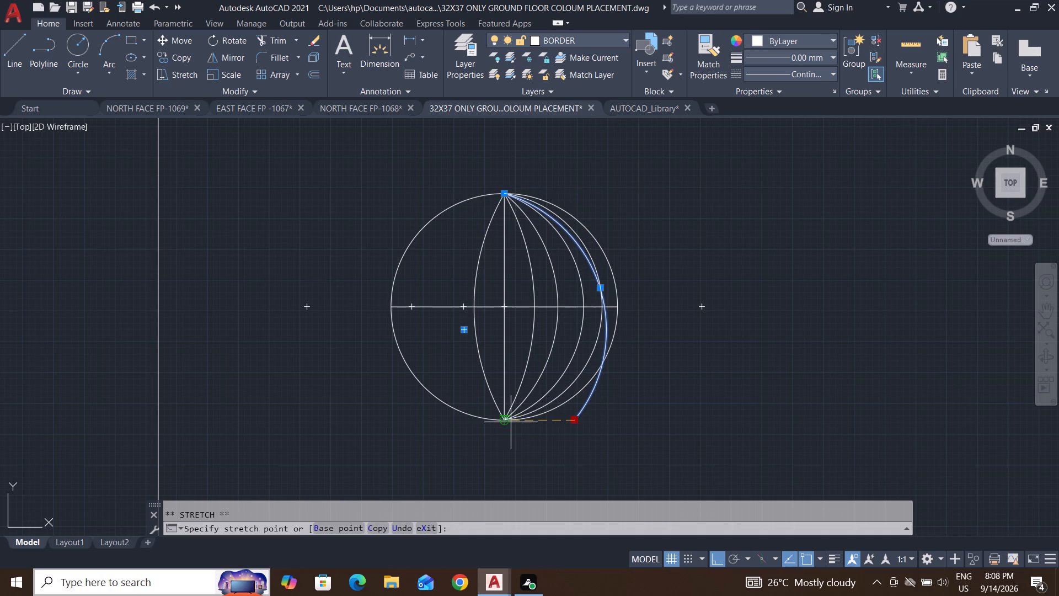
left_click(506, 417)
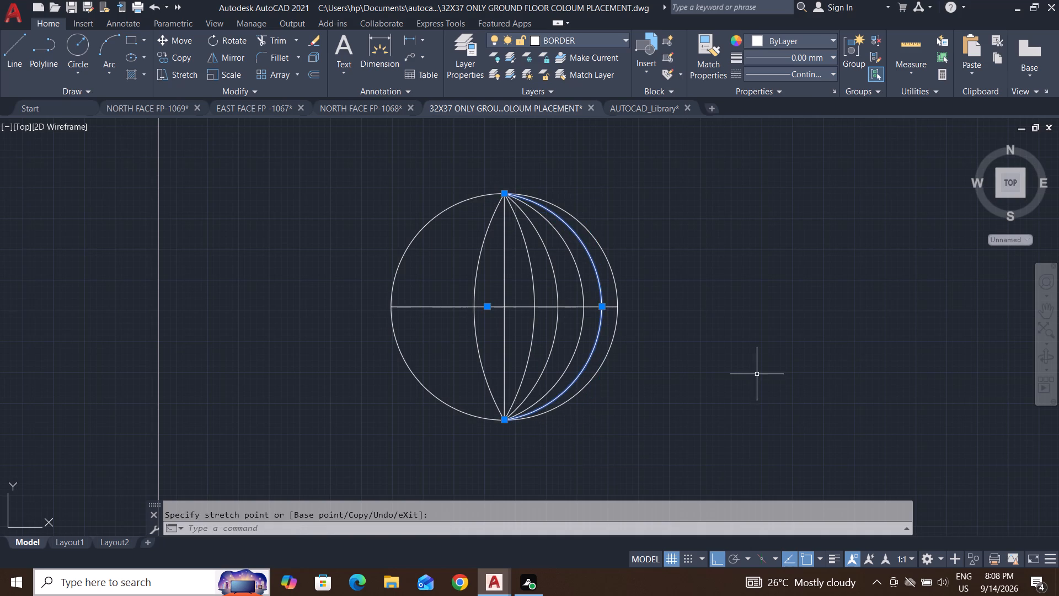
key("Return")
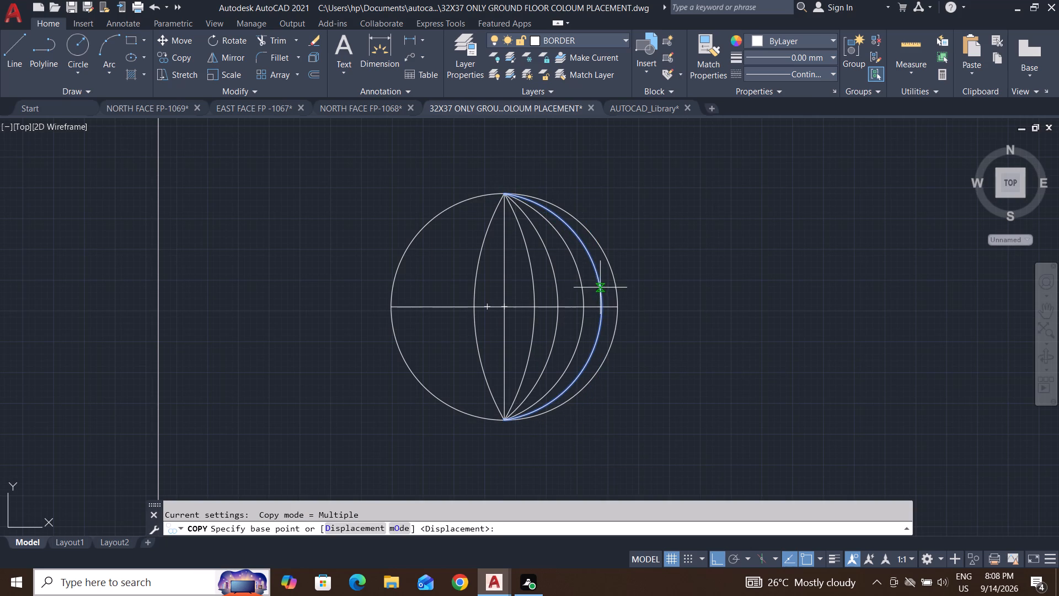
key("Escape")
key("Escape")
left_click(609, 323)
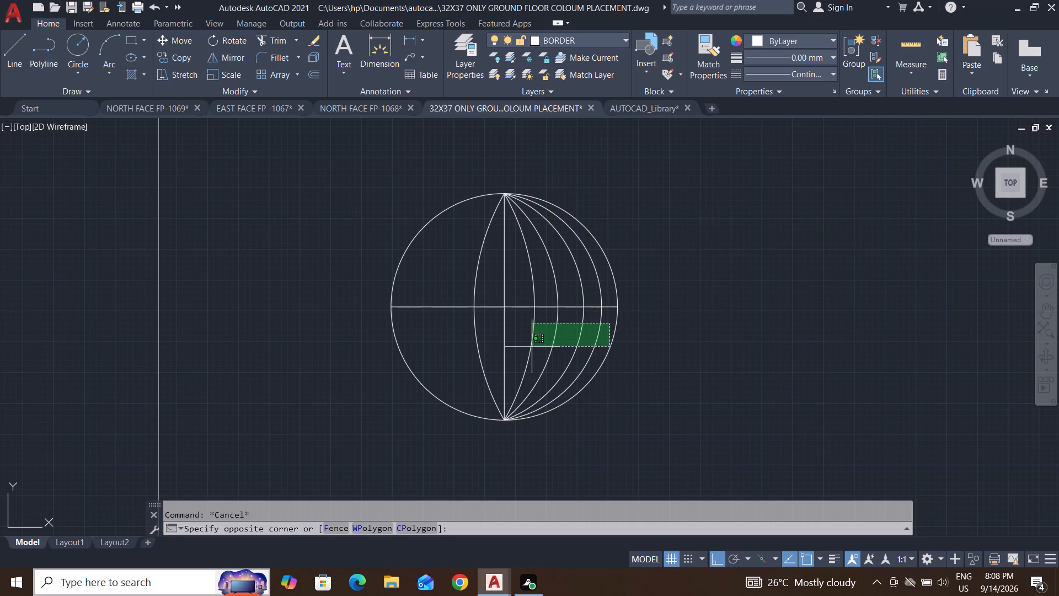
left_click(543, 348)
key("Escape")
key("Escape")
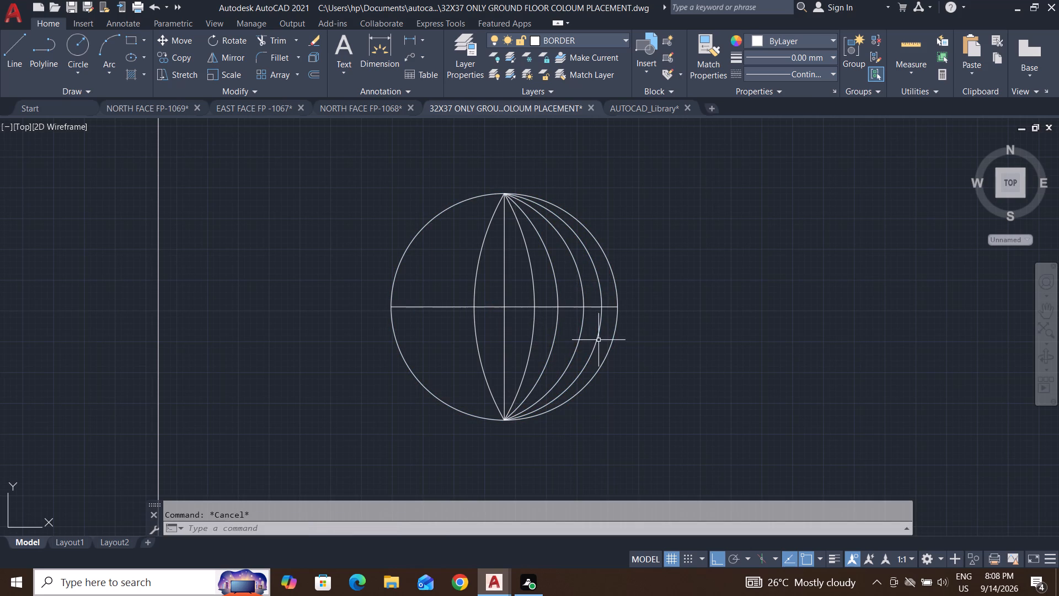
Mirror the four arcs in the circle's east half across the vertical diameter, keeping the source arcs.
left_click(605, 321)
left_click(528, 339)
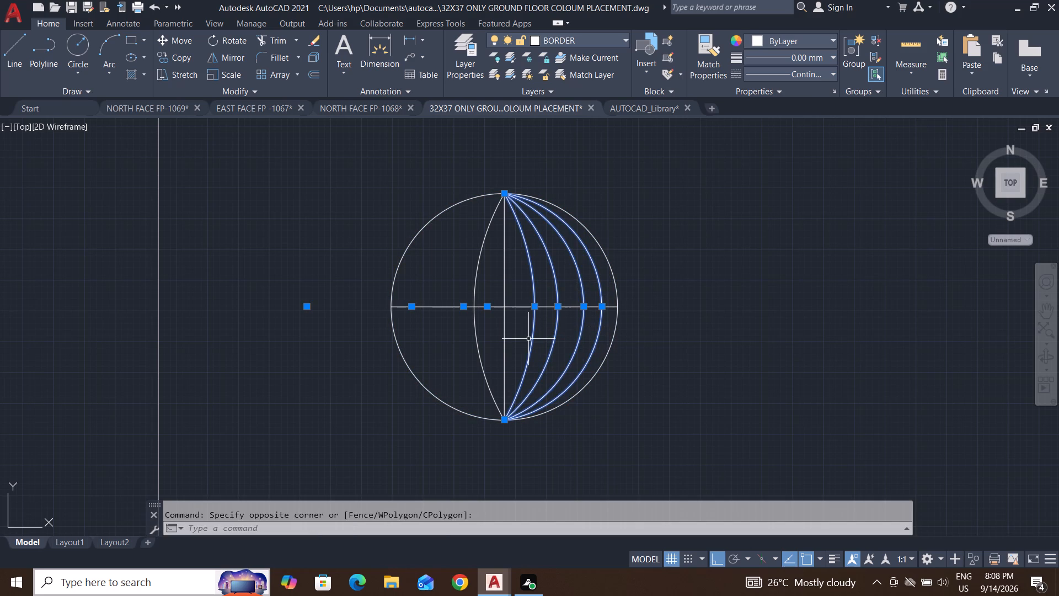
type("MI")
key("Return")
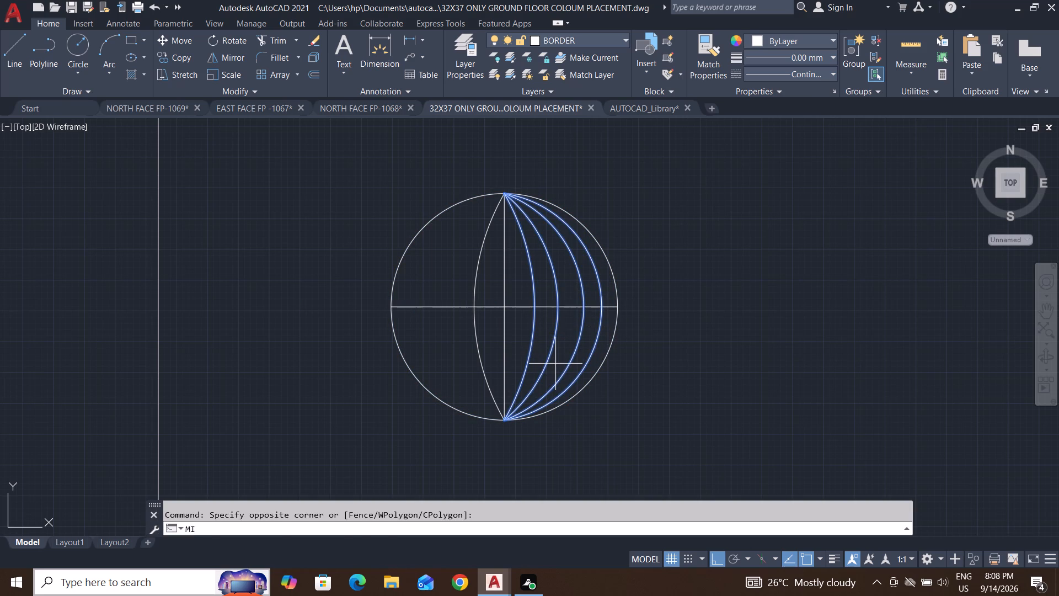
left_click(507, 419)
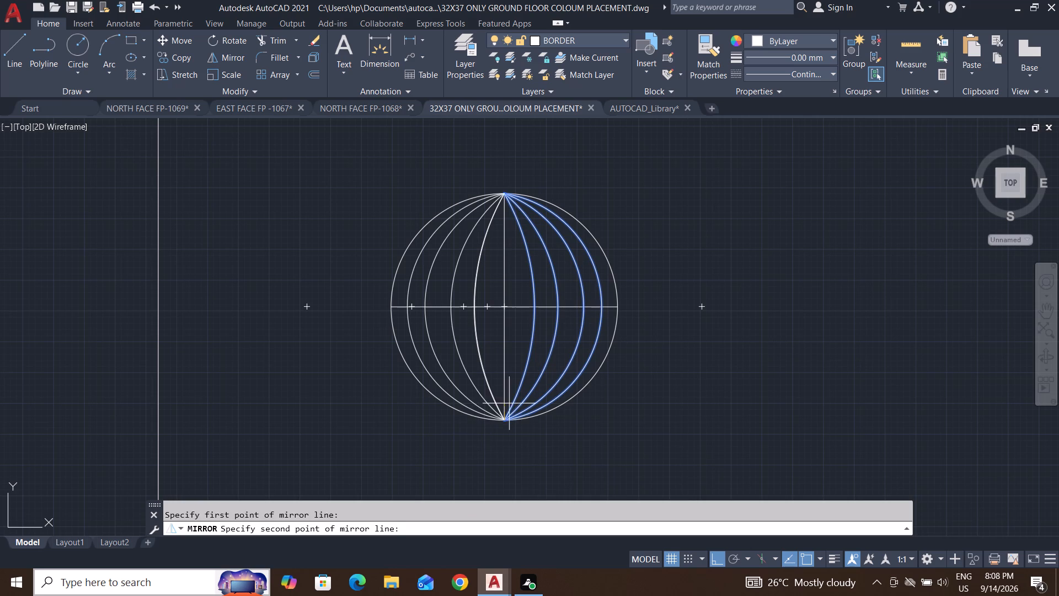
left_click(505, 193)
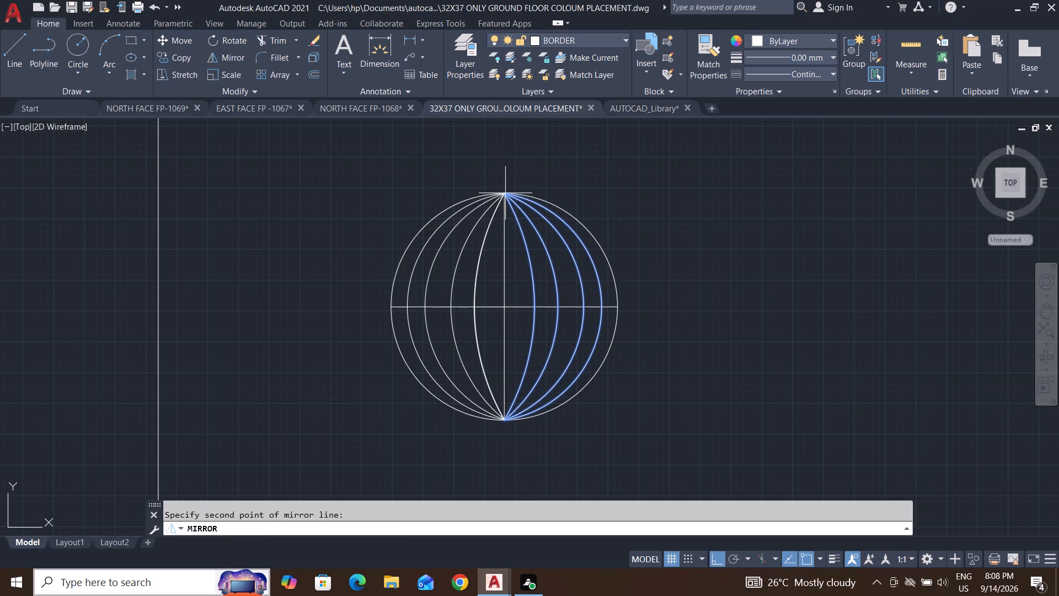
key("Return")
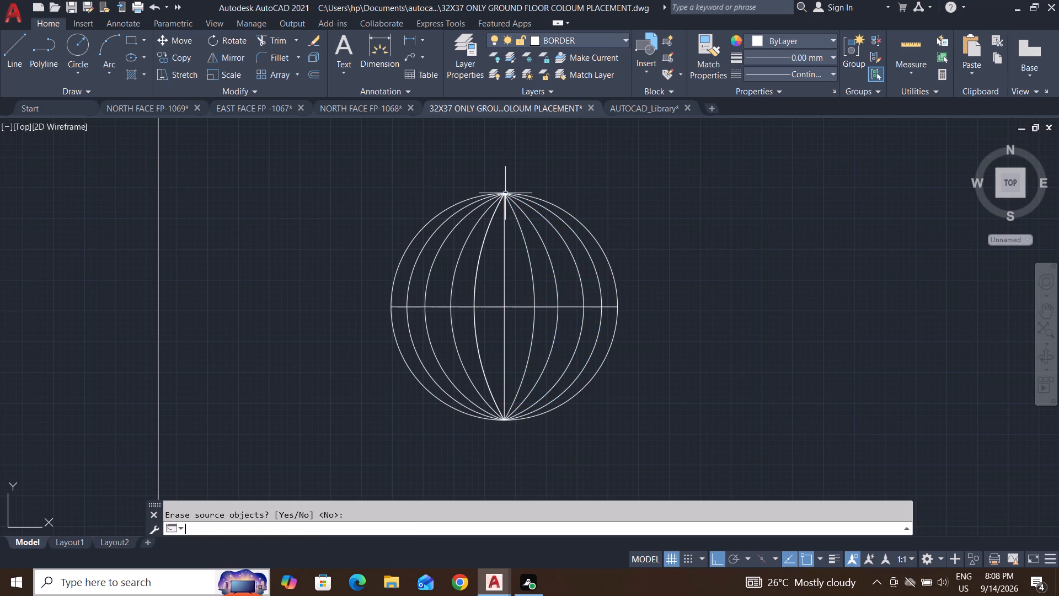
key("Escape")
key("Escape")
key("Escape")
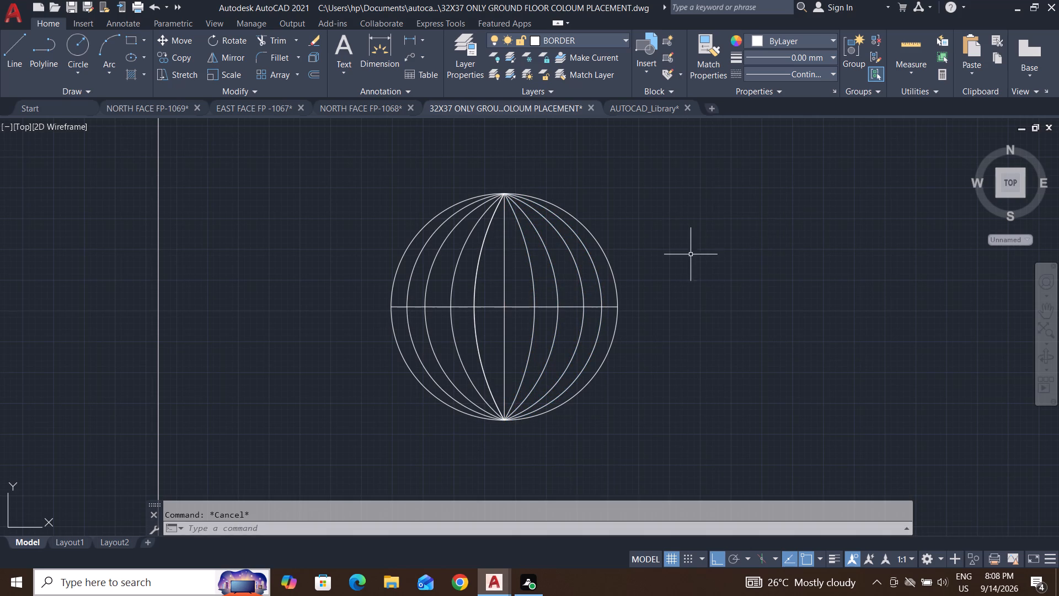
key("Escape")
key("Escape")
key("Escape")
key("Escape")
Draw a horizontal line across the upper part of the circle, extending past its outline on the east side.
left_click(18, 50)
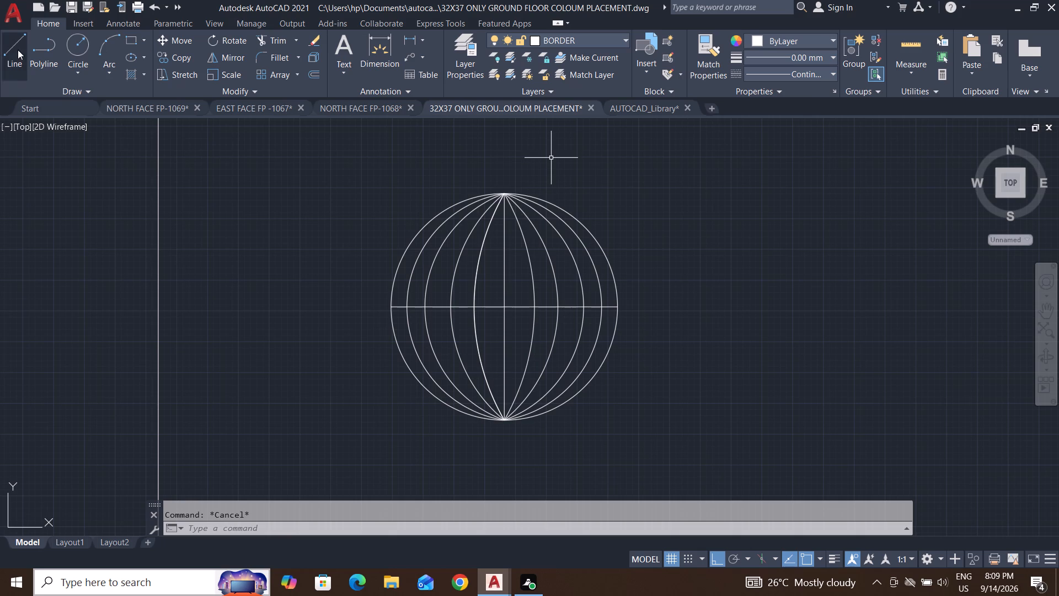
left_click(407, 217)
left_click(727, 219)
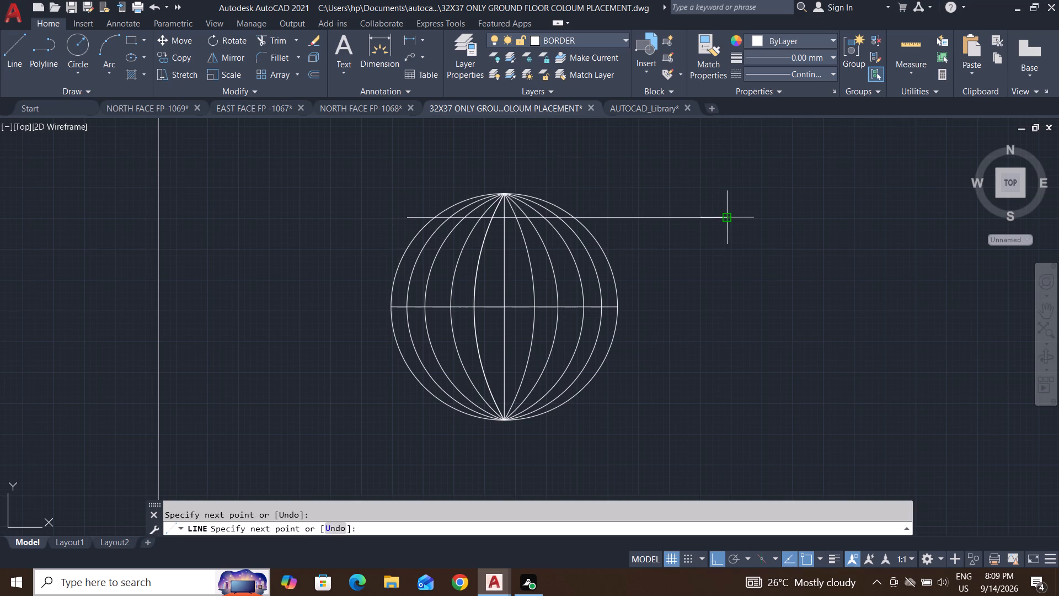
key("Escape")
key("Escape")
key("Escape")
key("Escape")
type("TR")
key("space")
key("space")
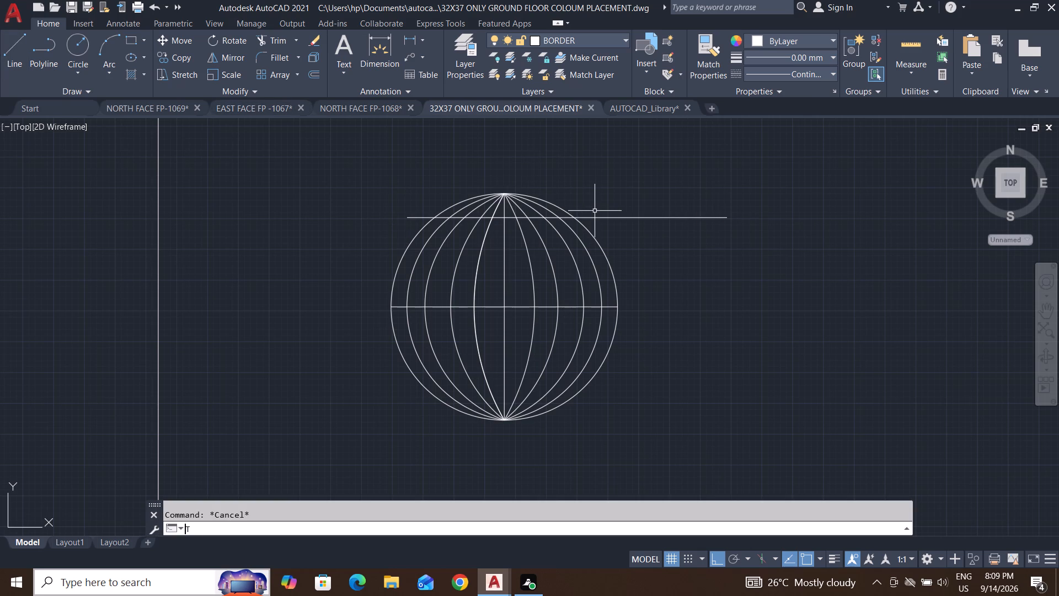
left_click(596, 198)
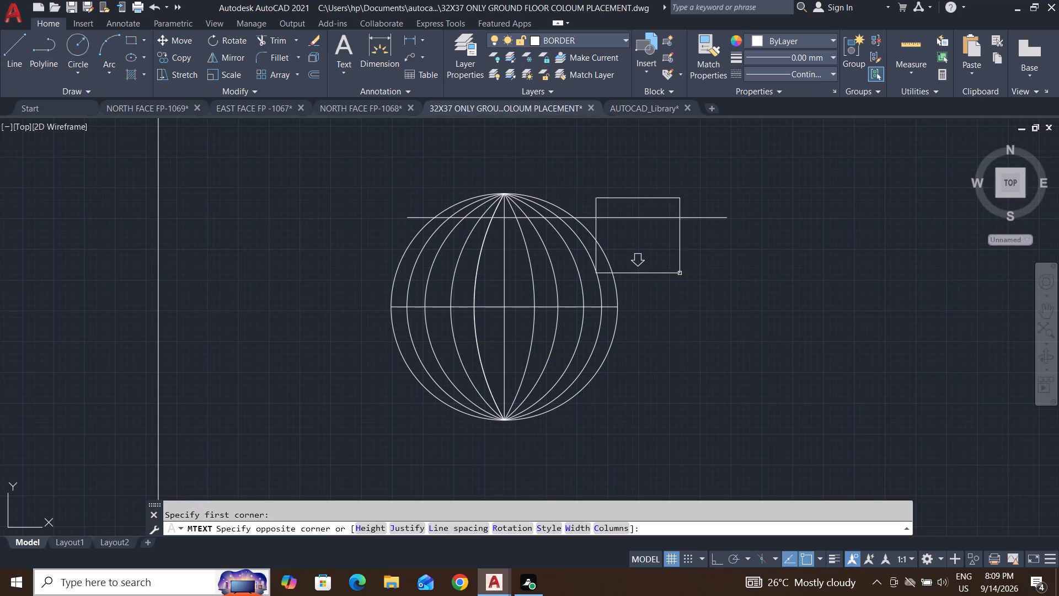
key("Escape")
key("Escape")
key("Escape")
Trim the upper horizontal line's two ends that lie outside the circle.
type("TR")
key("space")
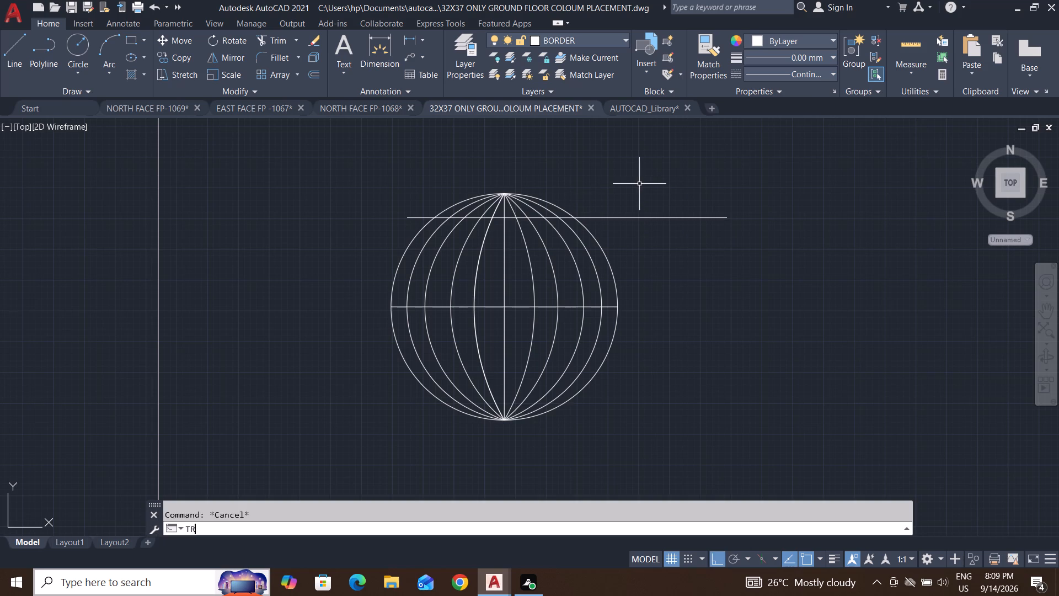
key("space")
left_click(691, 184)
left_click(661, 280)
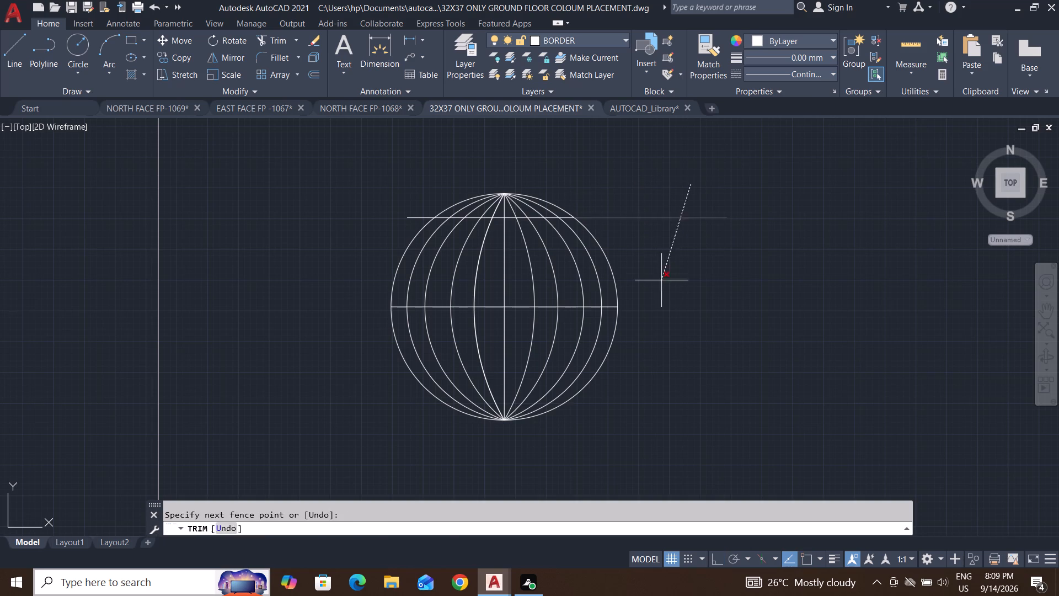
left_click(434, 204)
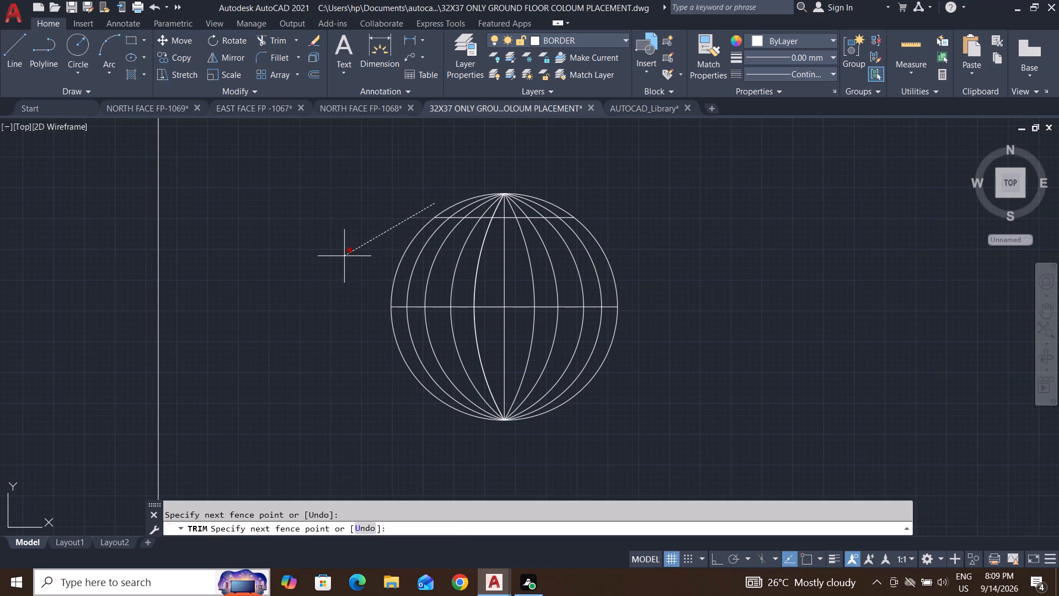
left_click(344, 256)
key("Escape")
key("Escape")
key("Escape")
key("Escape")
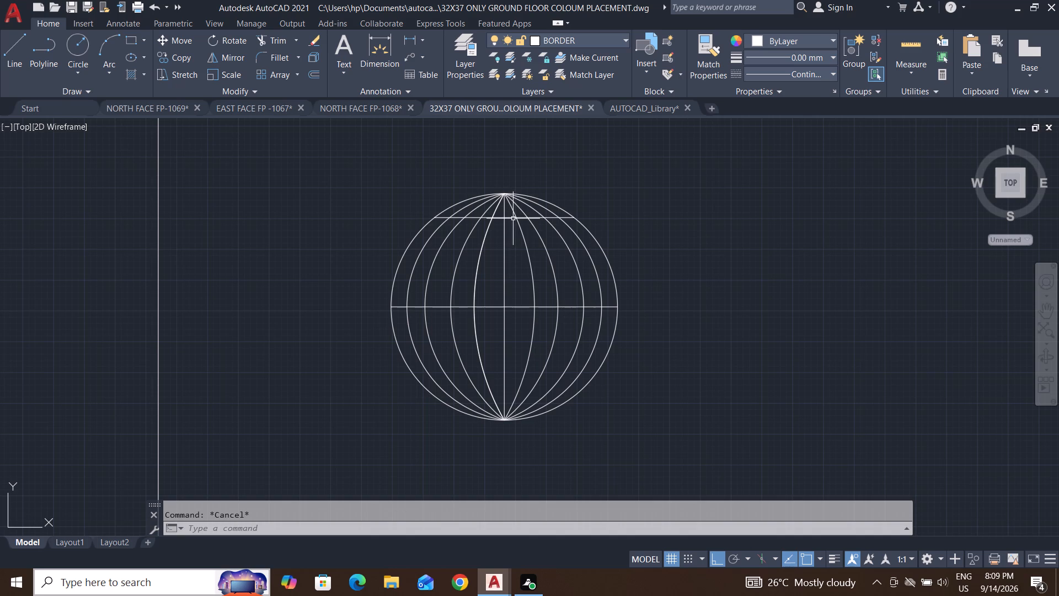
Copy the trimmed horizontal line from its crossing with the vertical diameter to three successive points down that diameter, above the horizontal diameter.
left_click(512, 218)
type("CO")
key("Return")
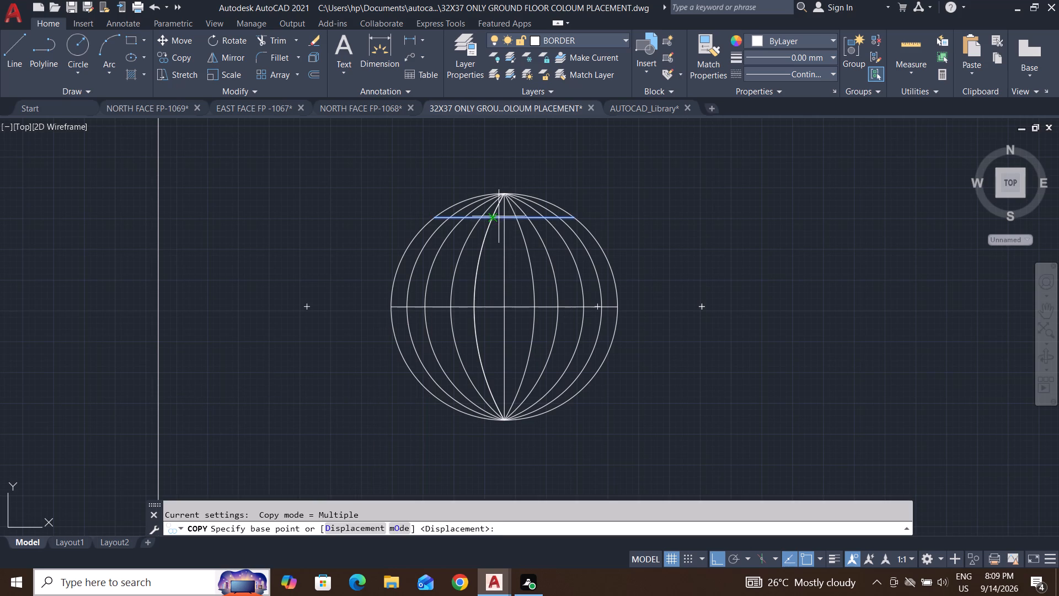
left_click(502, 216)
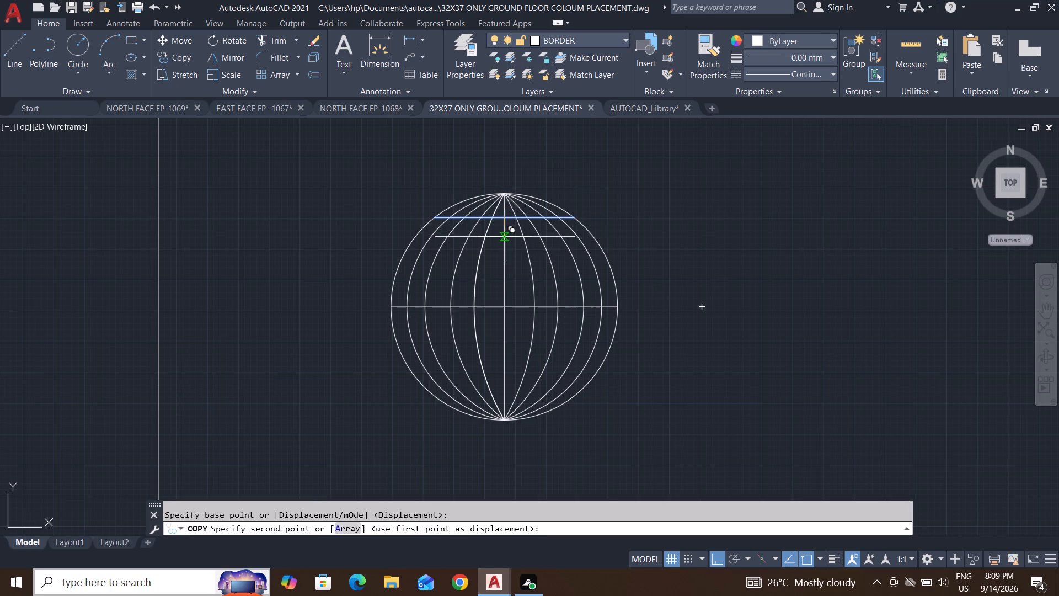
left_click(505, 241)
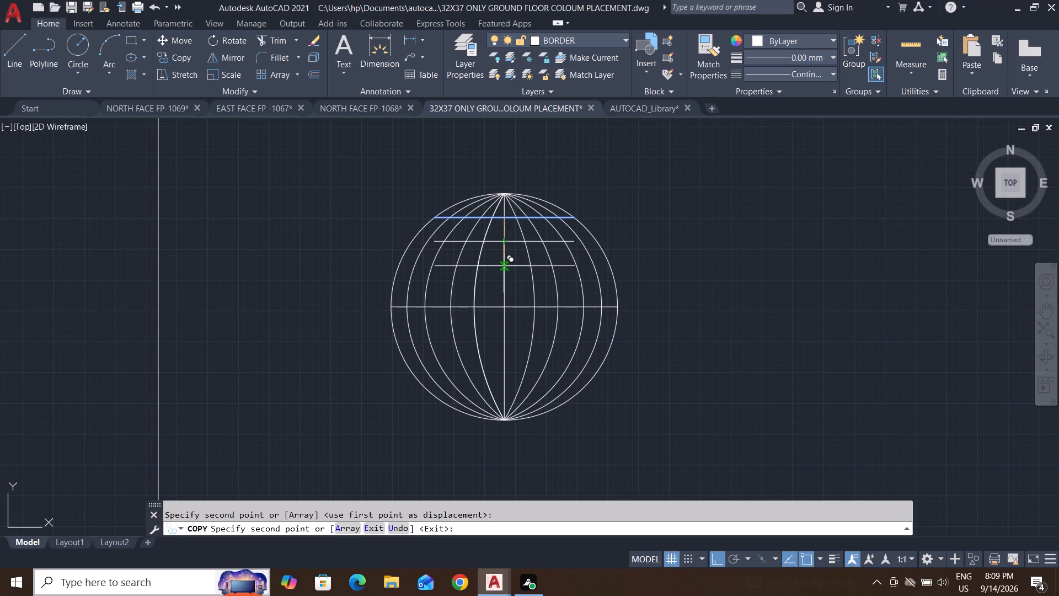
left_click(504, 266)
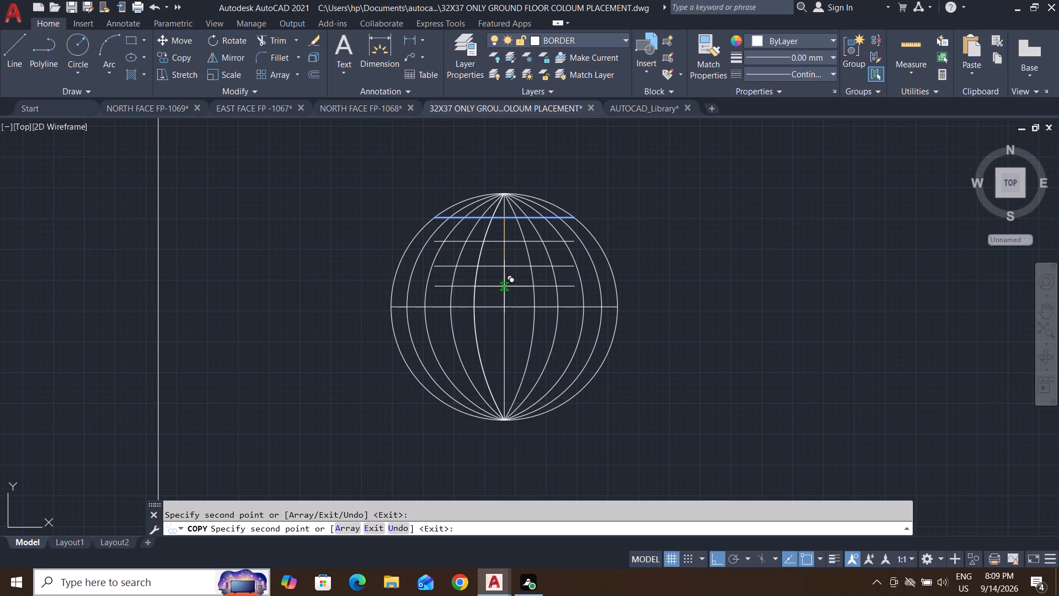
left_click(504, 286)
key("Escape")
key("Escape")
key("Escape")
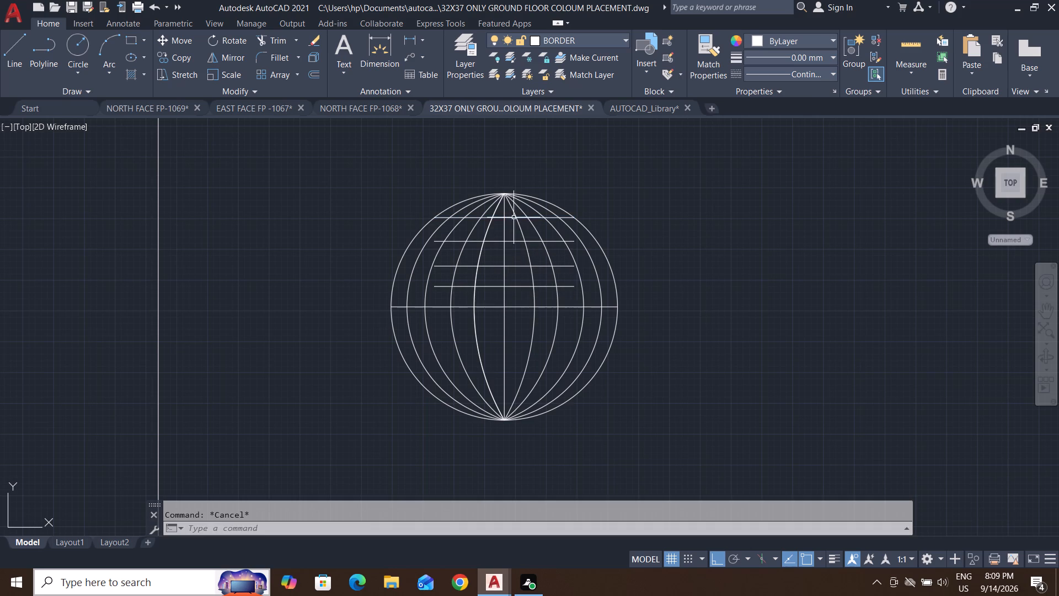
Copy the four upper horizontal lines down the vertical diameter into the circle's lower half, starting a short distance below the horizontal diameter.
scroll(516, 220, "up", 3)
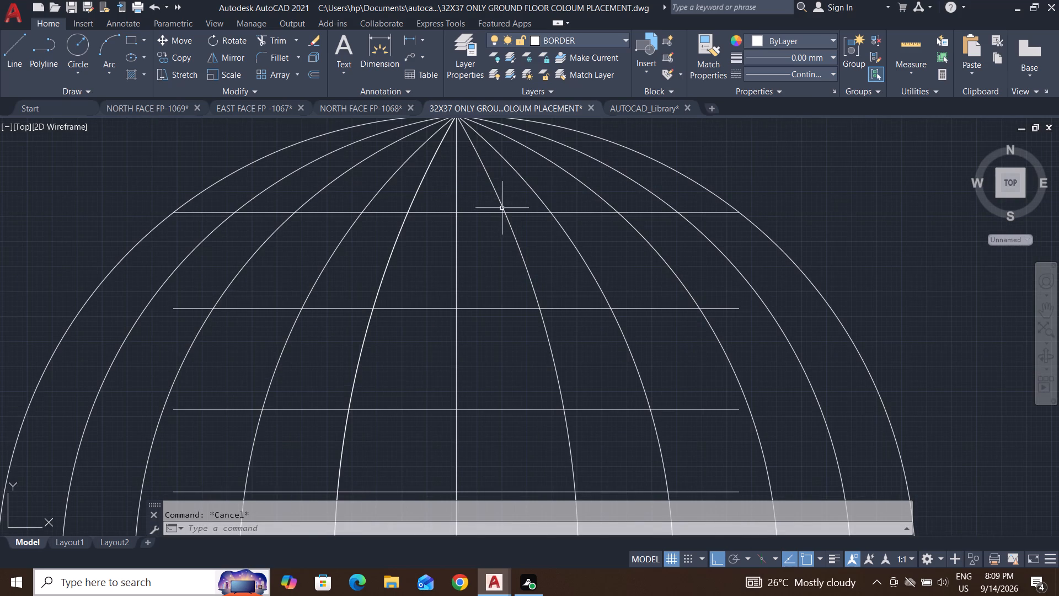
middle_click_drag(492, 235, 568, 183)
left_click(568, 150)
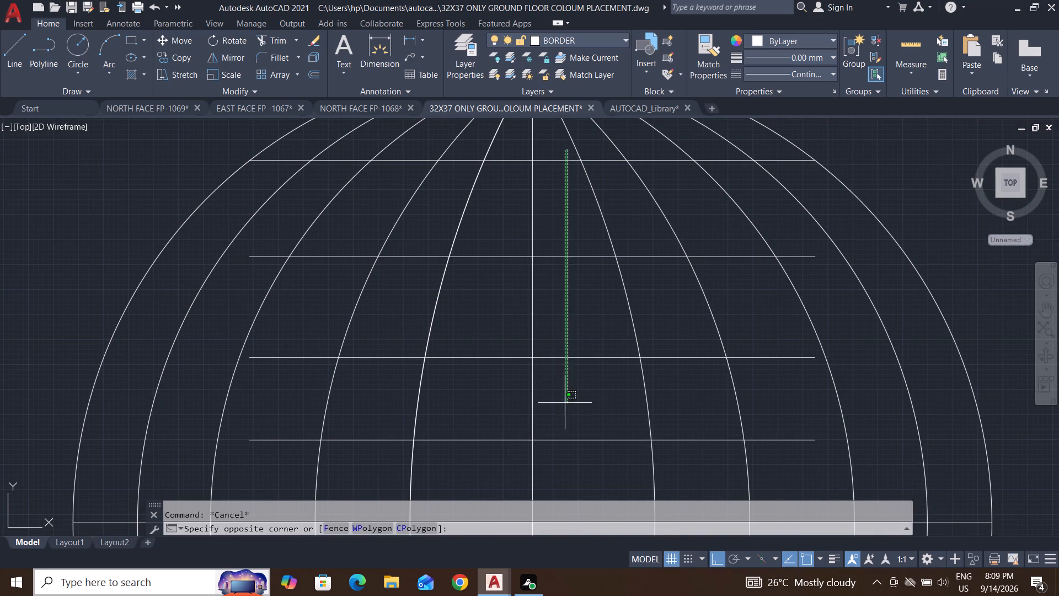
middle_click_drag(565, 409, 589, 297)
left_click(579, 372)
scroll(579, 384, "down", 3)
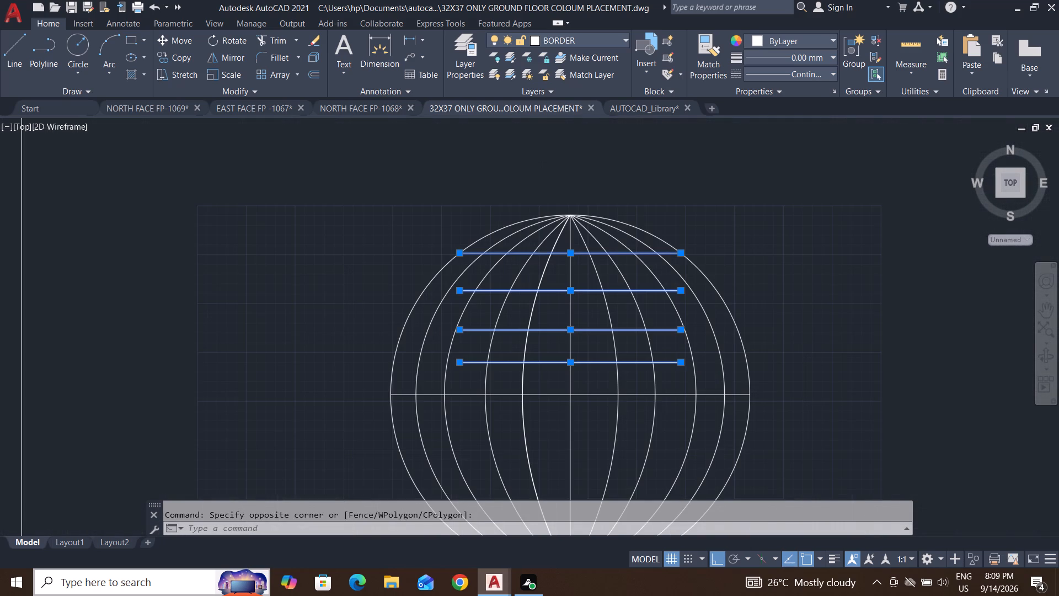
type("CO")
key("Return")
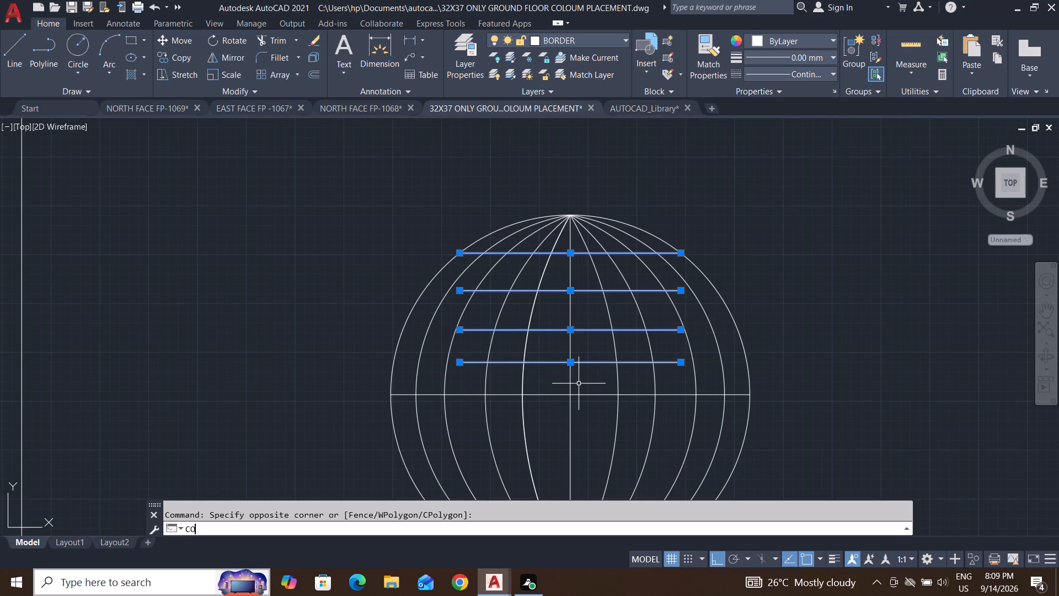
left_click(571, 253)
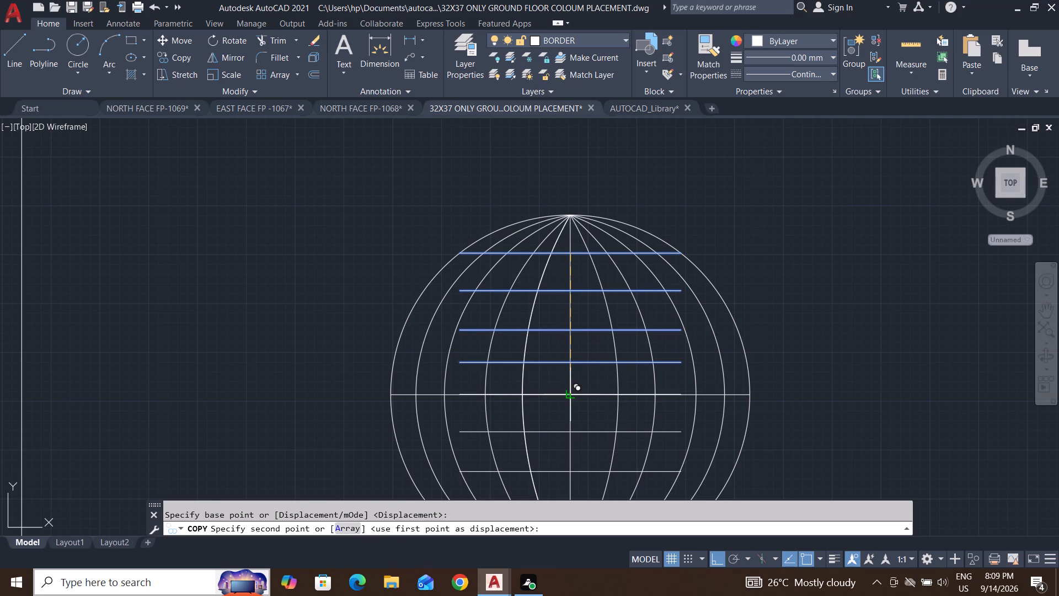
middle_click_drag(569, 395, 594, 292)
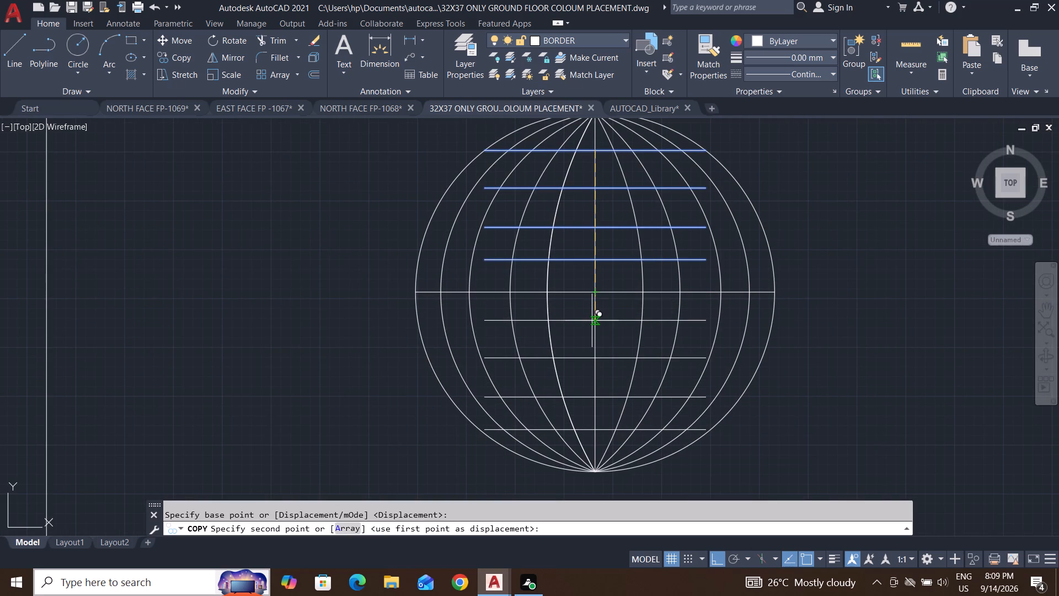
left_click(592, 321)
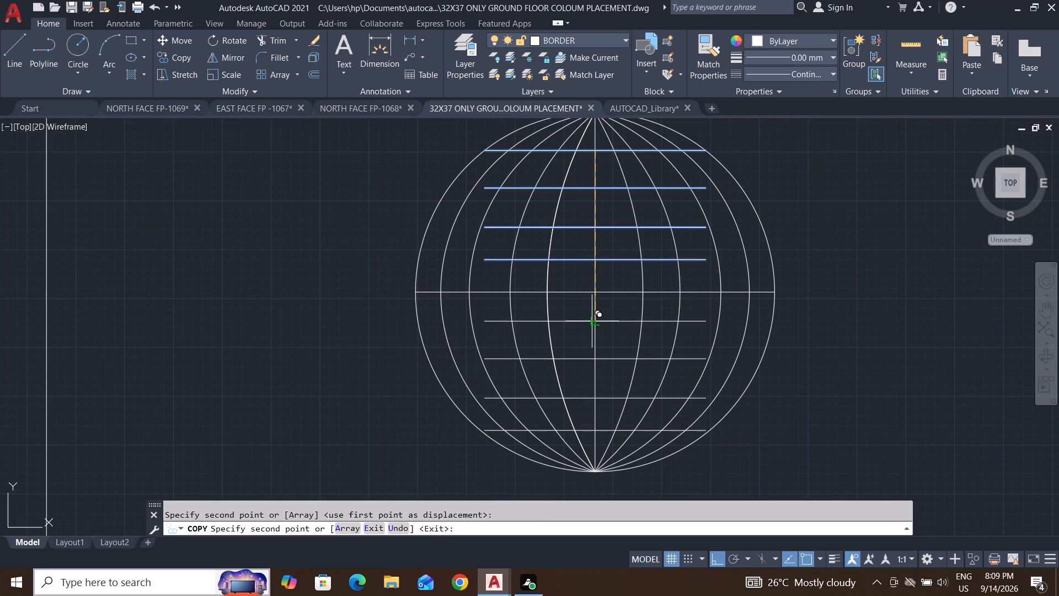
key("Escape")
key("Escape")
key("Escape")
key("Escape")
key("Escape")
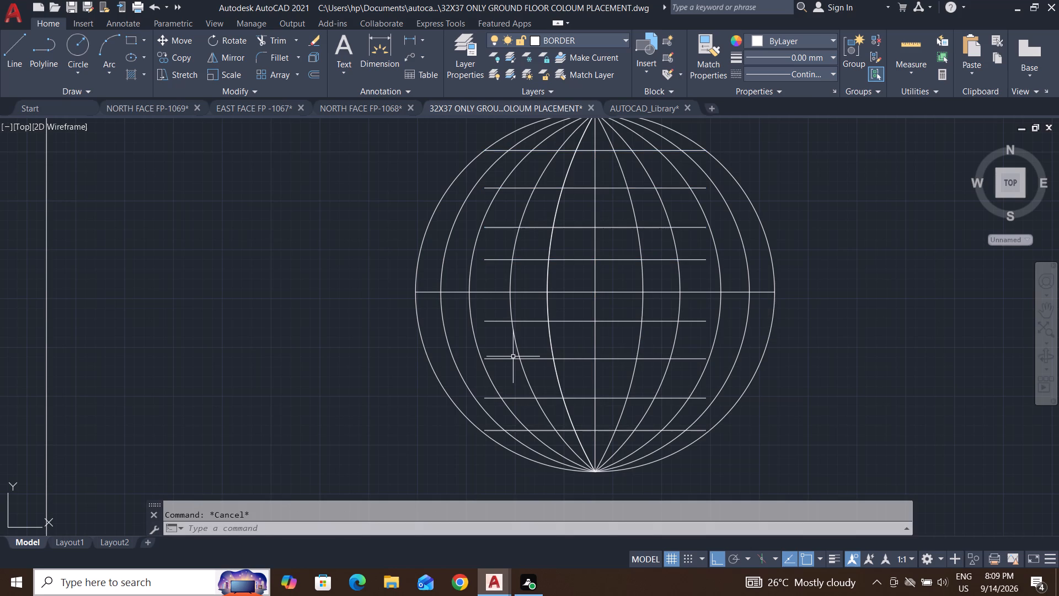
Extend the left ends of the four horizontal lines below the globe's equator to the outer circle.
type("EX")
key("space")
key("space")
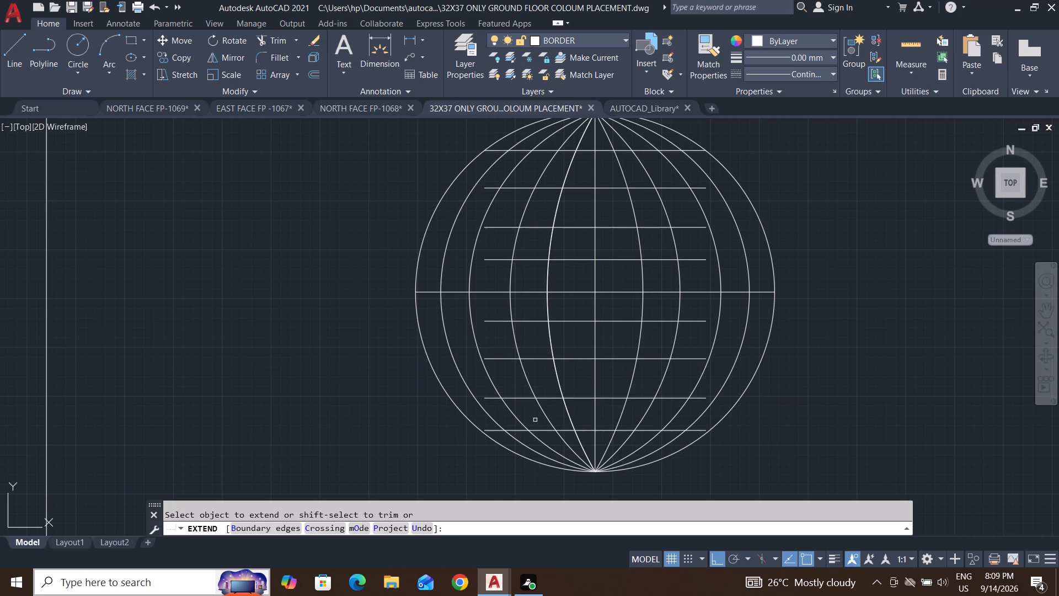
left_click(544, 429)
left_click(489, 397)
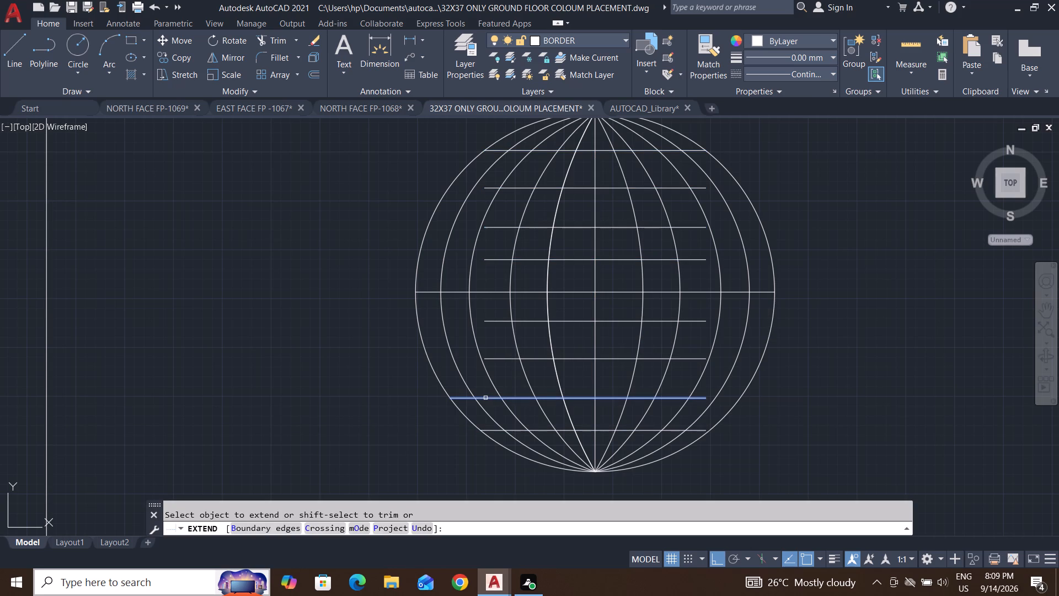
left_click(485, 399)
triple_click(496, 360)
triple_click(496, 360)
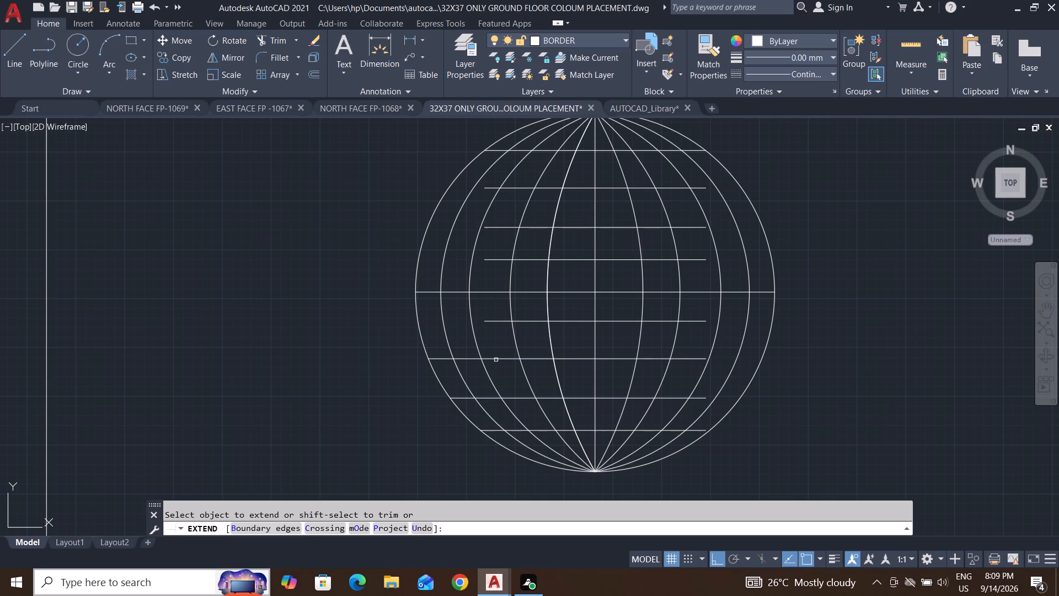
triple_click(489, 320)
left_click(458, 319)
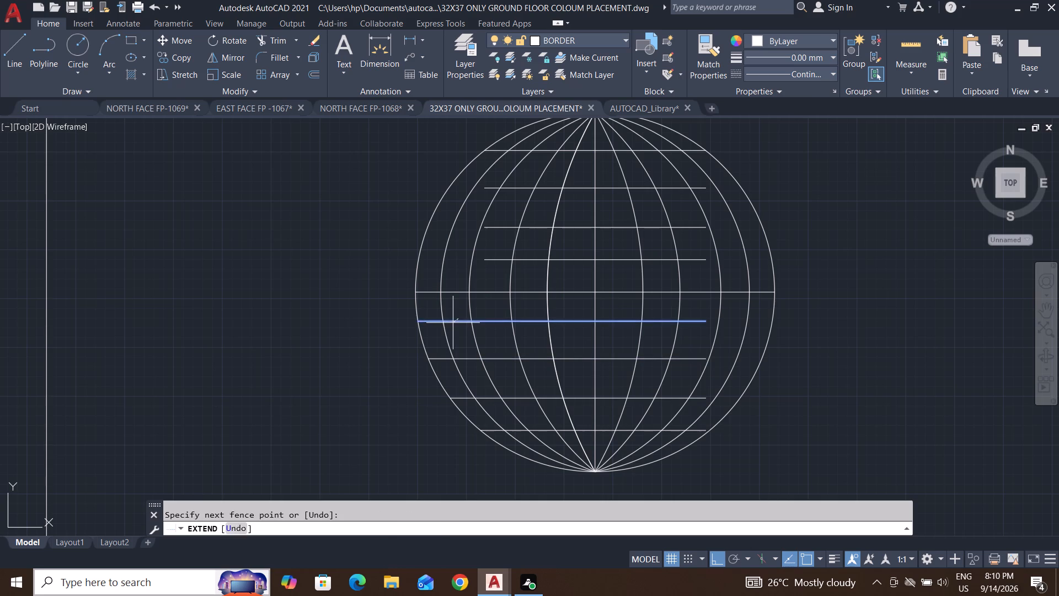
left_click(456, 307)
left_click(453, 329)
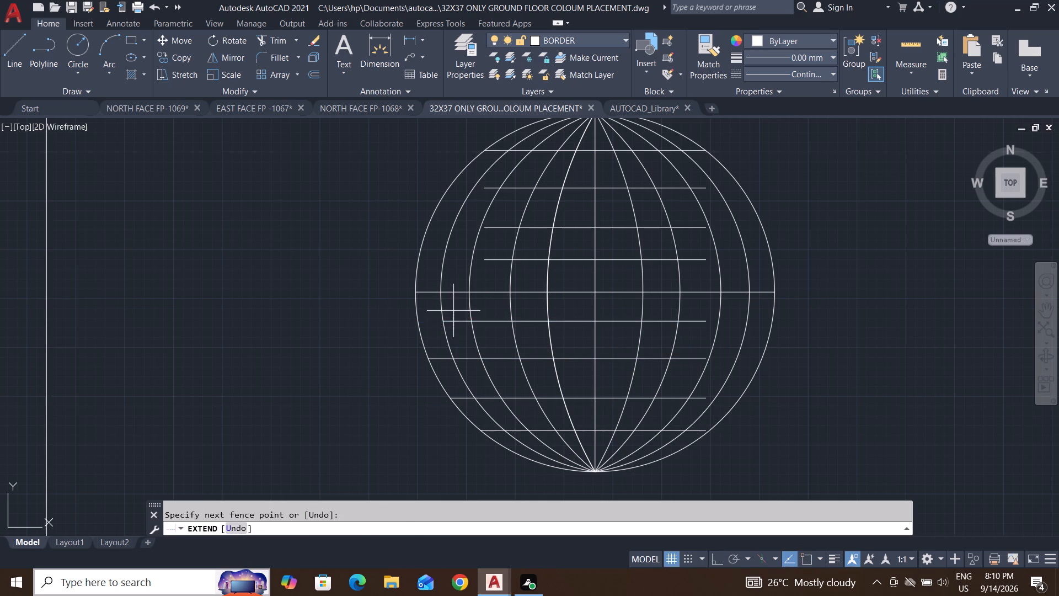
left_click(453, 308)
Extend the right ends of the four lower horizontal lines outward, bringing the two lowest ones to the outer circle.
left_click(700, 307)
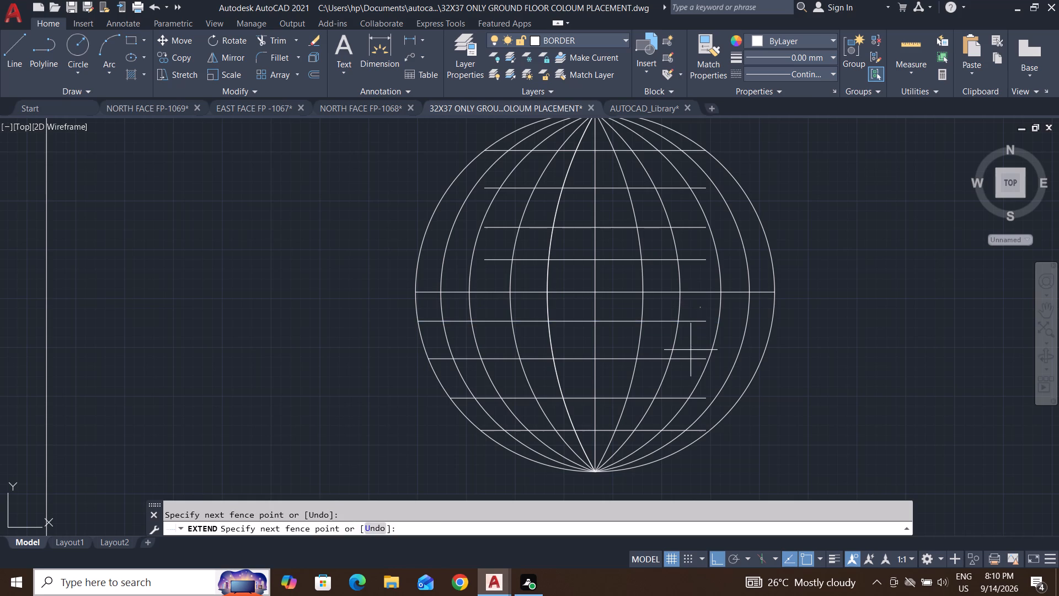
left_click(680, 370)
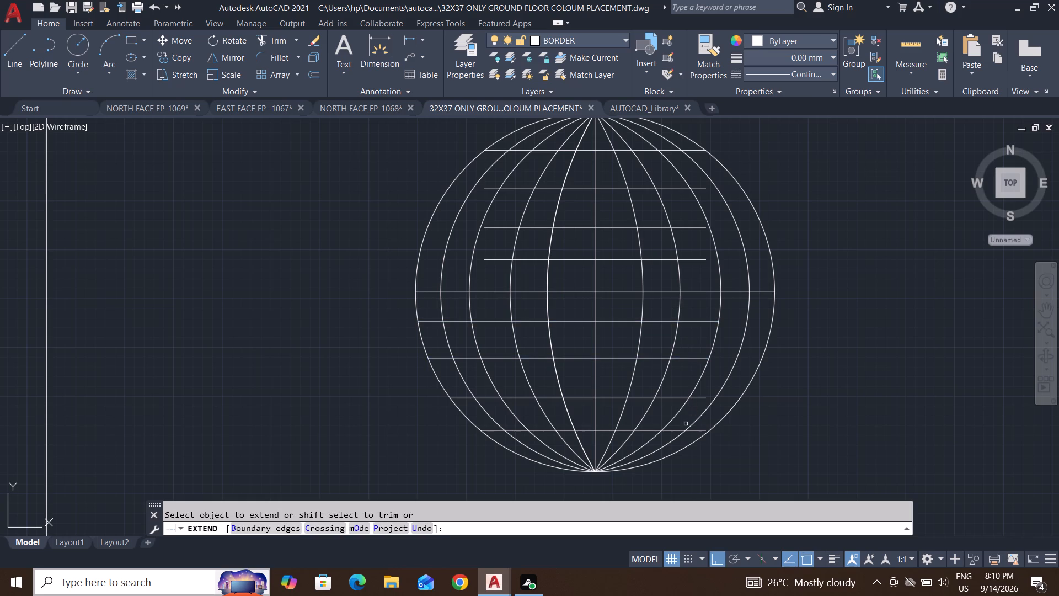
left_click(686, 415)
left_click(715, 373)
middle_click_drag(747, 422, 620, 352)
scroll(595, 374, "up", 3)
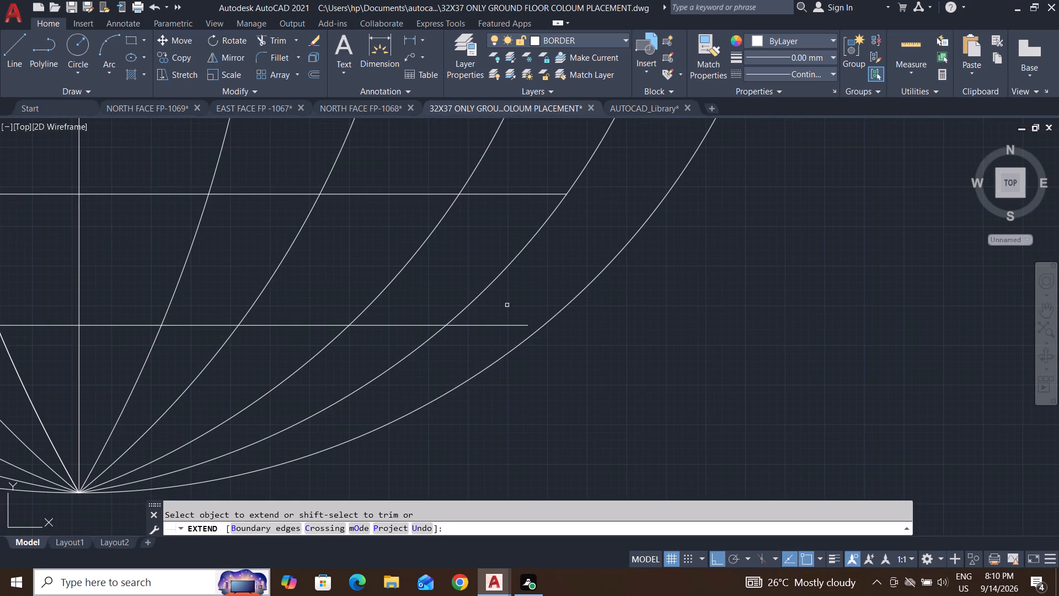
left_click(525, 303)
left_click(455, 353)
left_click(547, 171)
left_click(462, 239)
Extend the right ends of the two horizontal lines just below the equator to the outer circle.
scroll(644, 345, "down", 3)
middle_click_drag(637, 319, 641, 327)
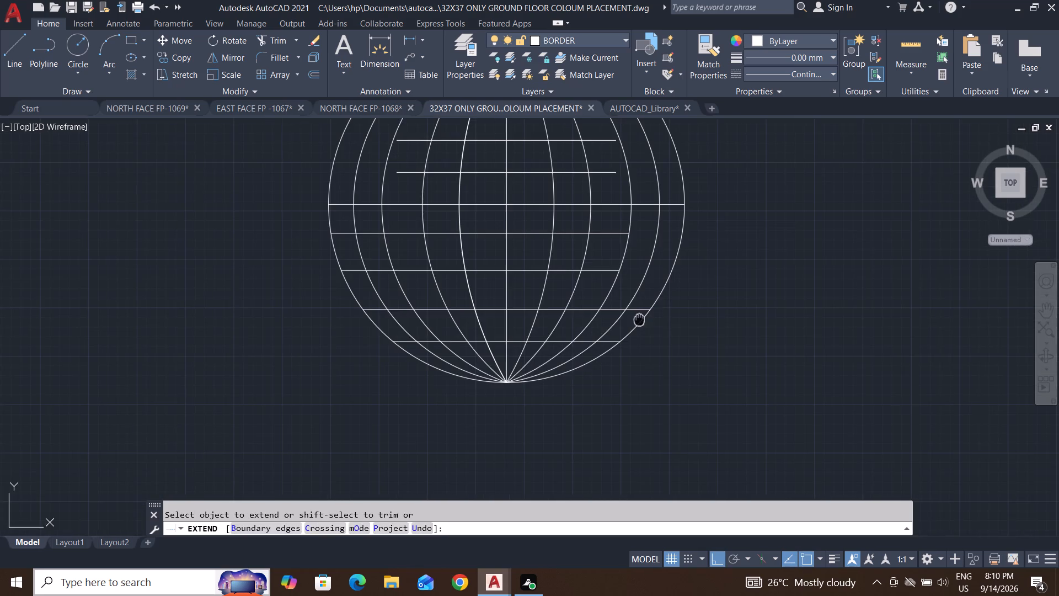
middle_click_drag(641, 327, 641, 366)
left_click(628, 266)
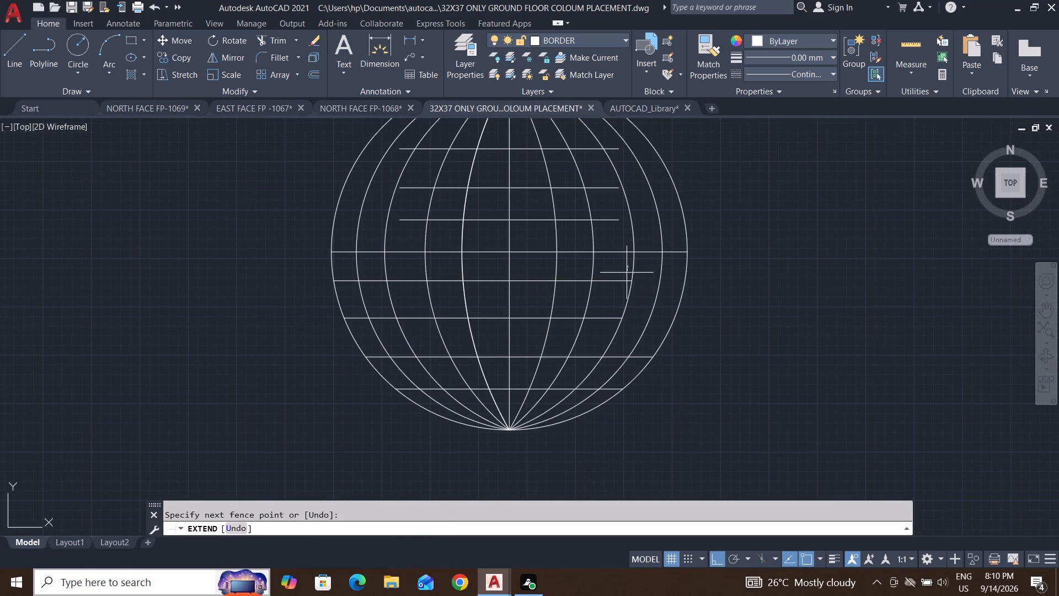
left_click(596, 332)
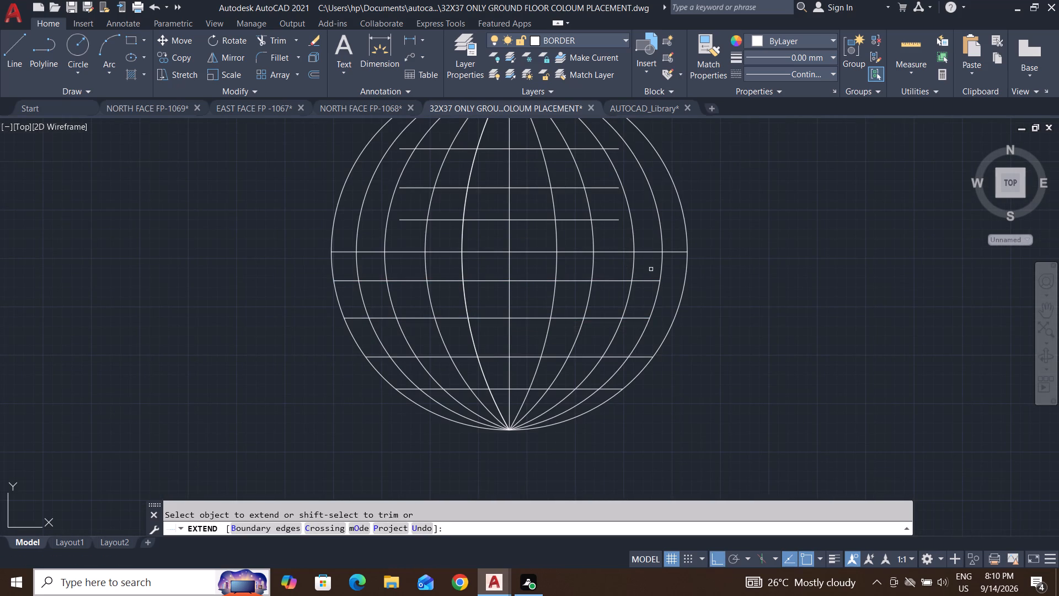
left_click(651, 269)
left_click(630, 332)
Extend the right ends of the three short horizontal lines above the equator to the outer circle.
left_click(602, 180)
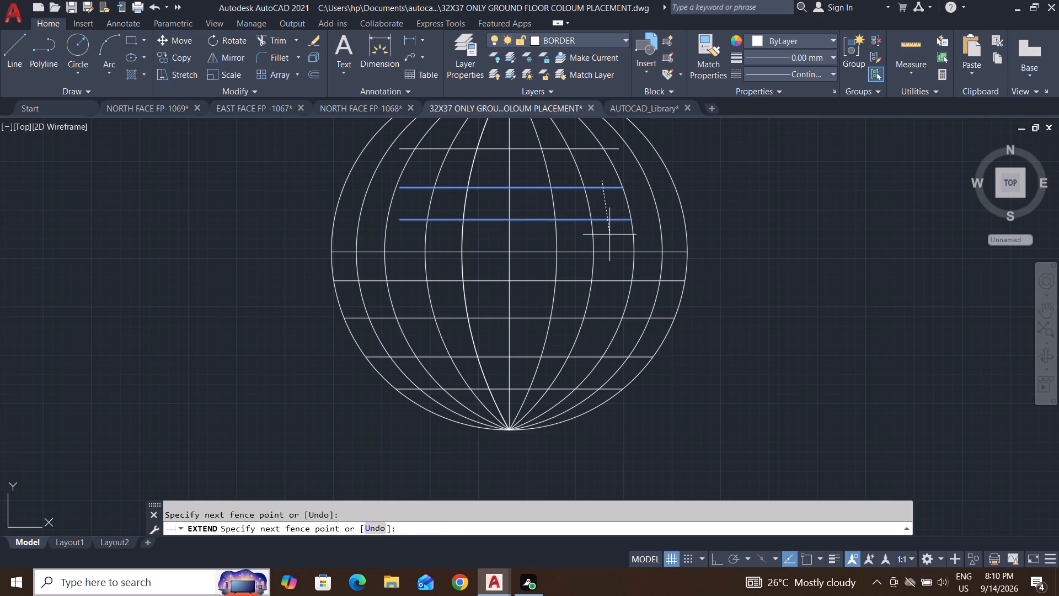
left_click(609, 235)
left_click(581, 141)
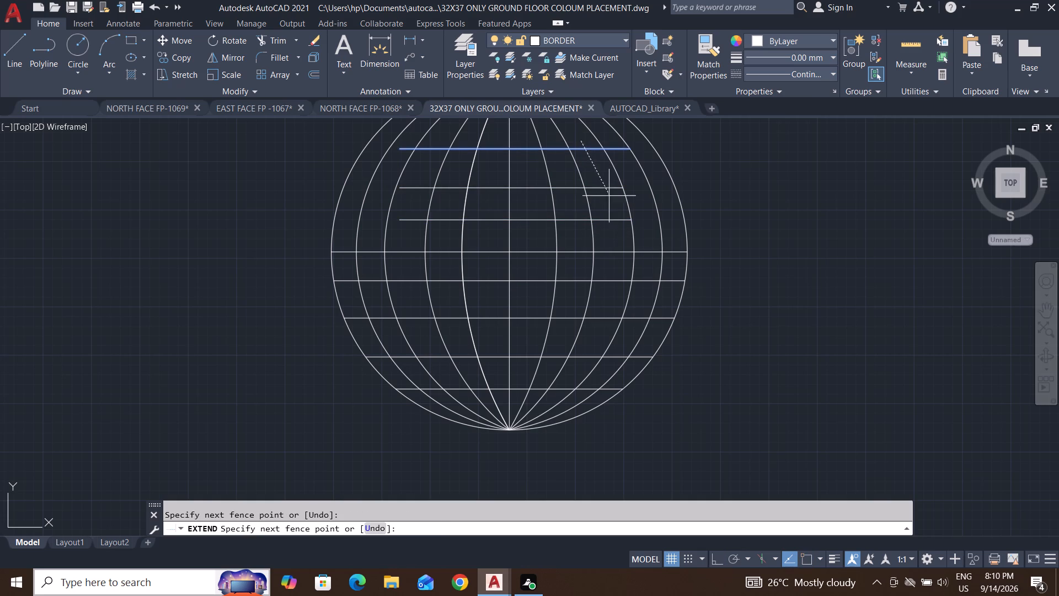
left_click(614, 233)
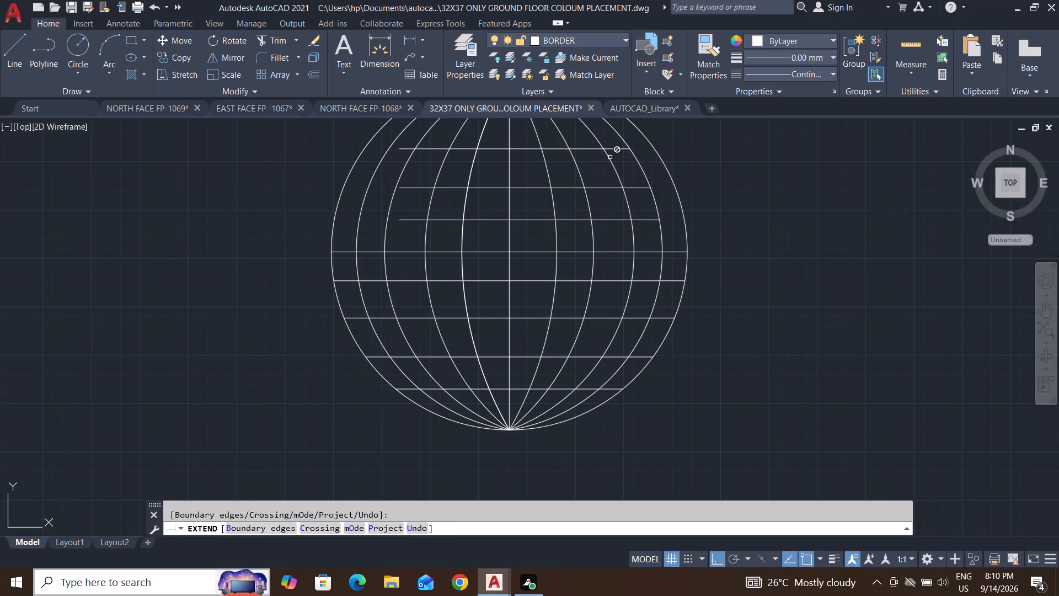
left_click(609, 134)
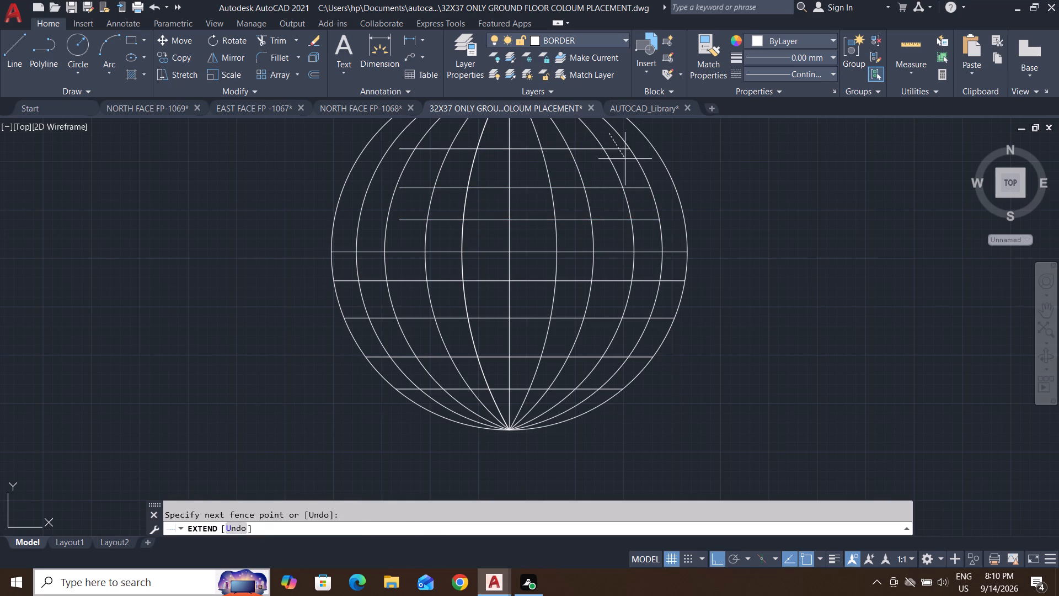
left_click(643, 232)
Extend the left ends of the three short horizontal lines above the equator to the outer circle and end the Extend command.
middle_click_drag(693, 419, 759, 496)
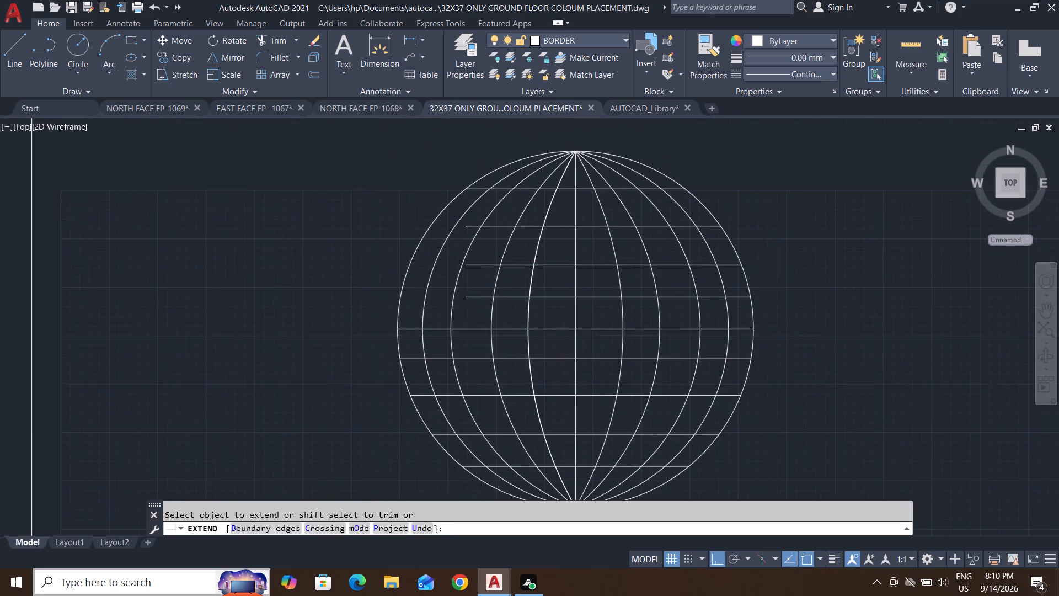
left_click(511, 213)
left_click(475, 313)
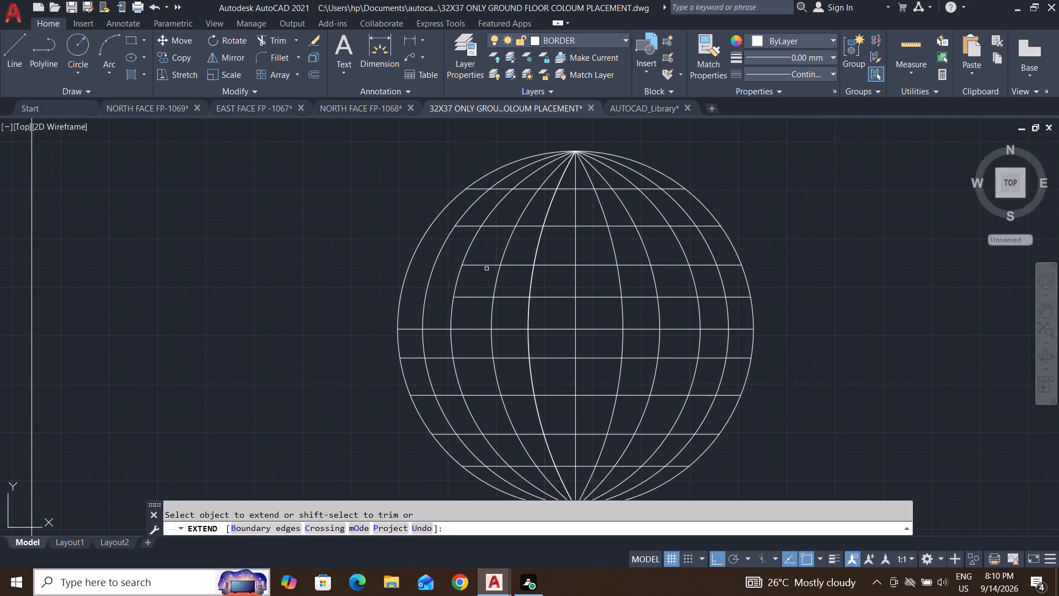
left_click(485, 262)
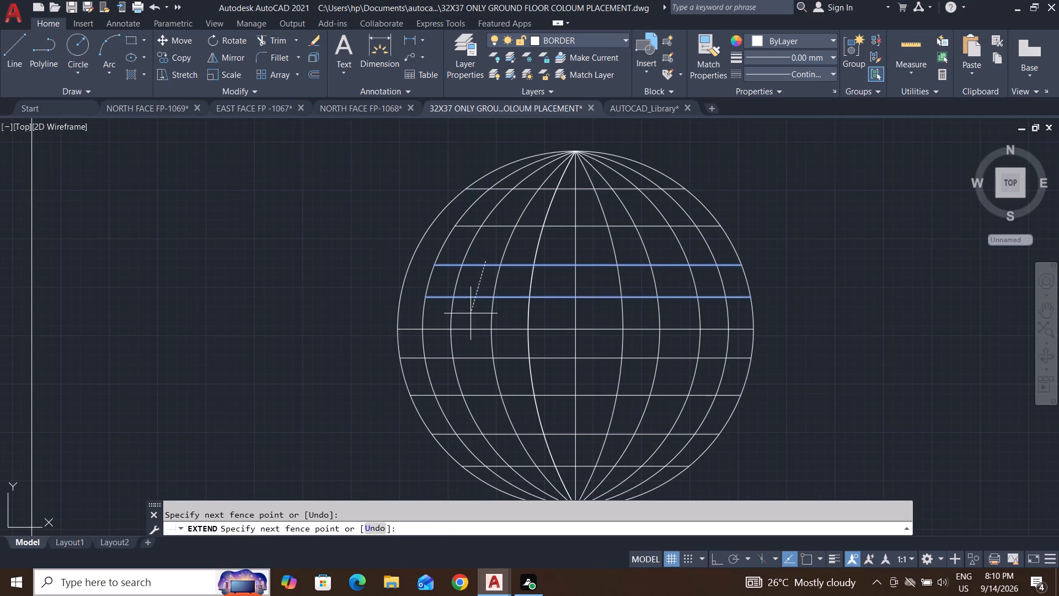
left_click(467, 322)
left_click(477, 217)
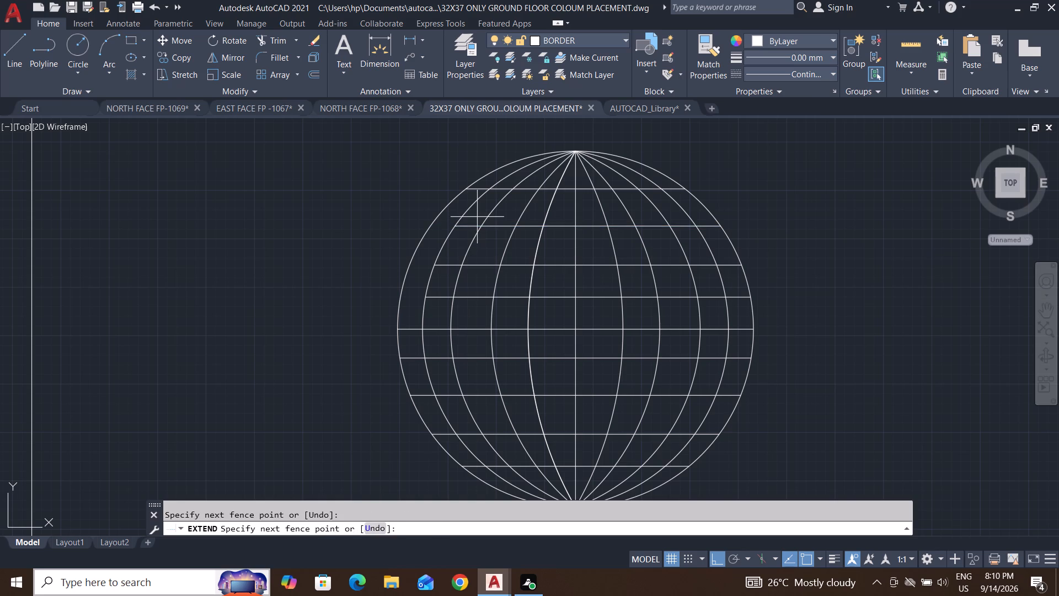
left_click(430, 308)
scroll(589, 427, "down", 1)
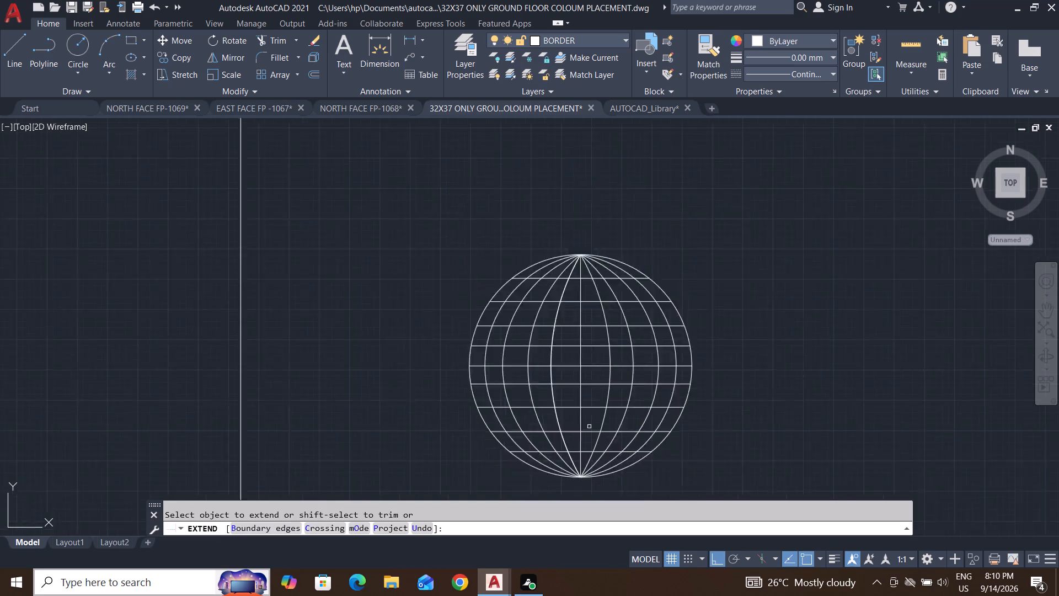
scroll(589, 427, "down", 2)
key("Escape")
key("Escape")
key("Escape")
key("Escape")
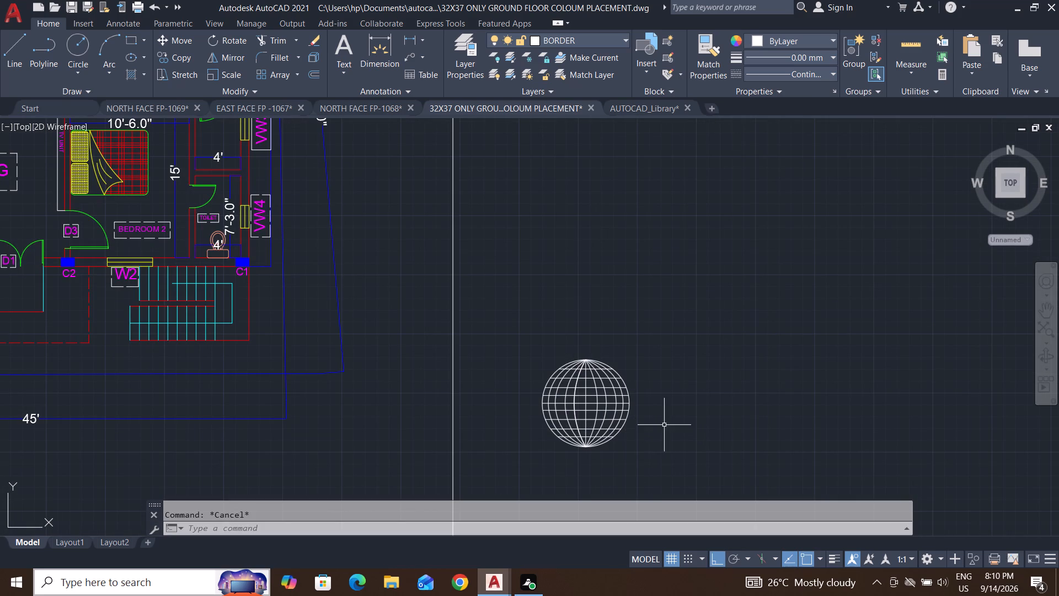
key("Escape")
key("Escape")
Draw a line about 2'-8" up from the topmost latitude line's midpoint, continuing down to that line's second meridian crossing left of the axis.
left_click(11, 44)
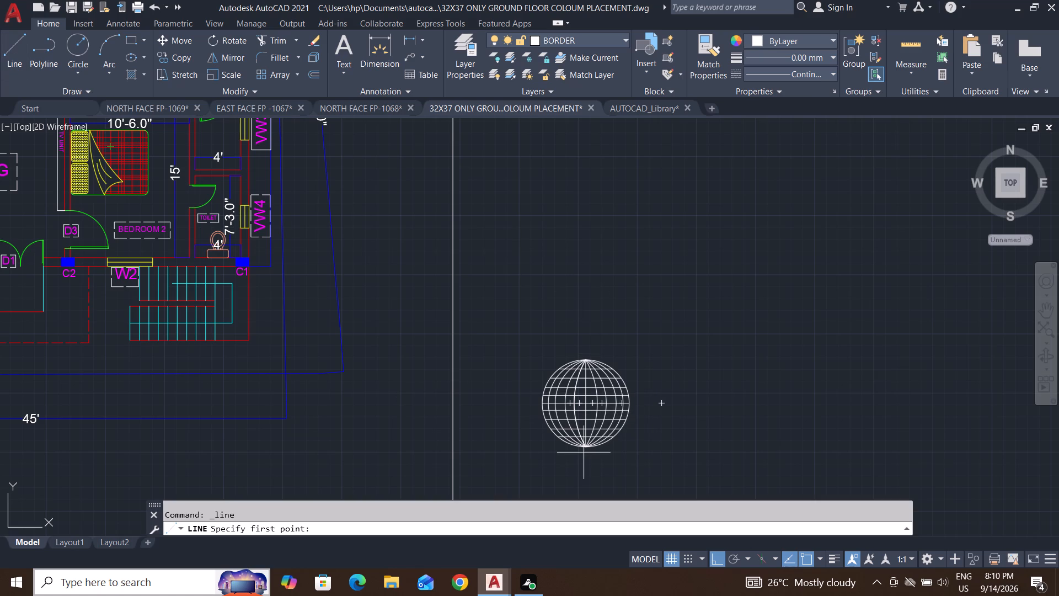
scroll(523, 419, "up", 2)
middle_click_drag(673, 350, 651, 392)
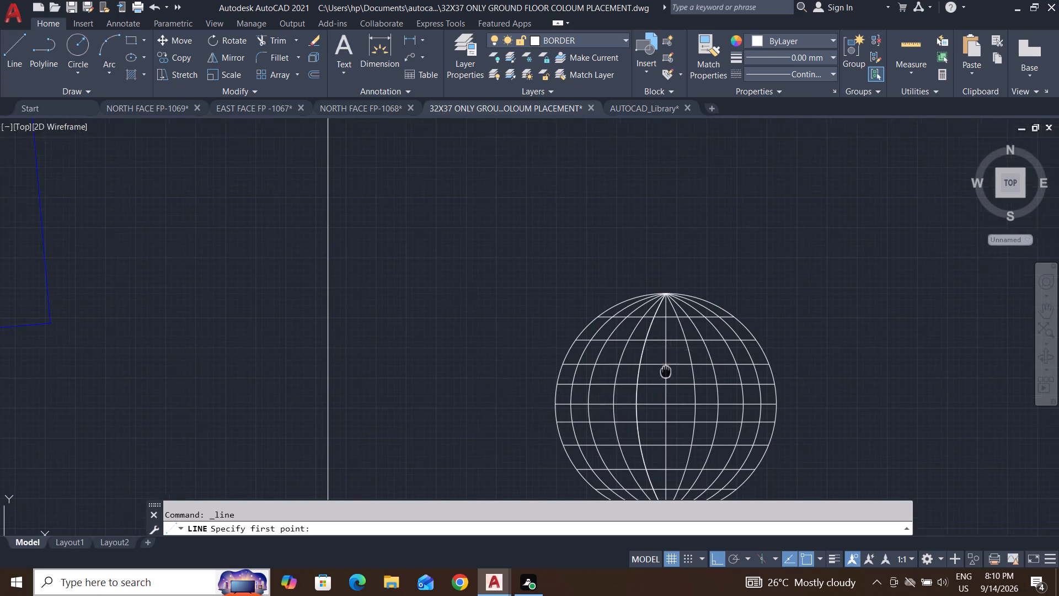
middle_click_drag(651, 392, 559, 482)
scroll(575, 414, "up", 2)
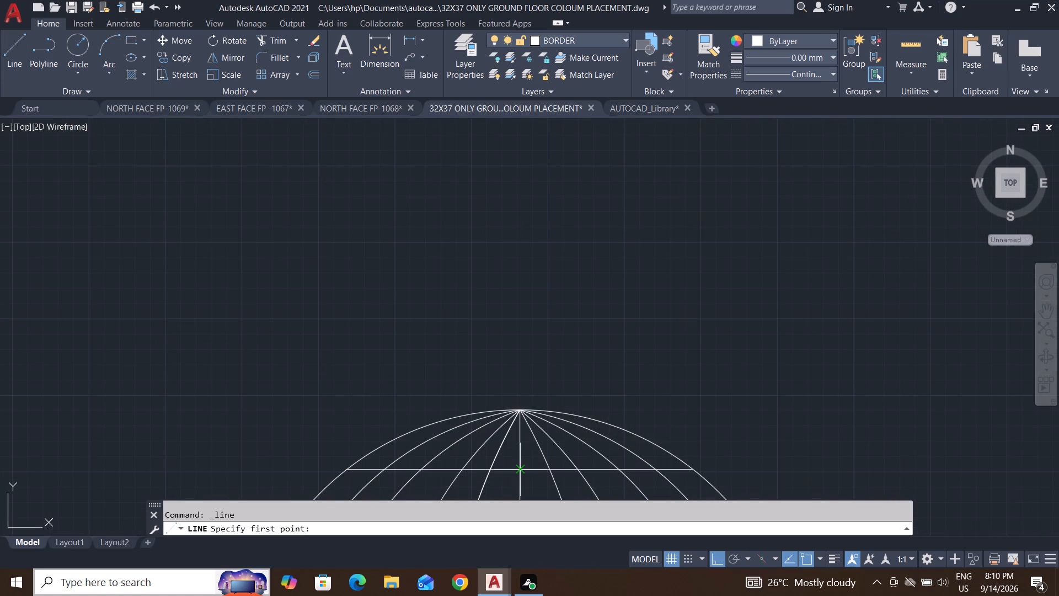
left_click(521, 469)
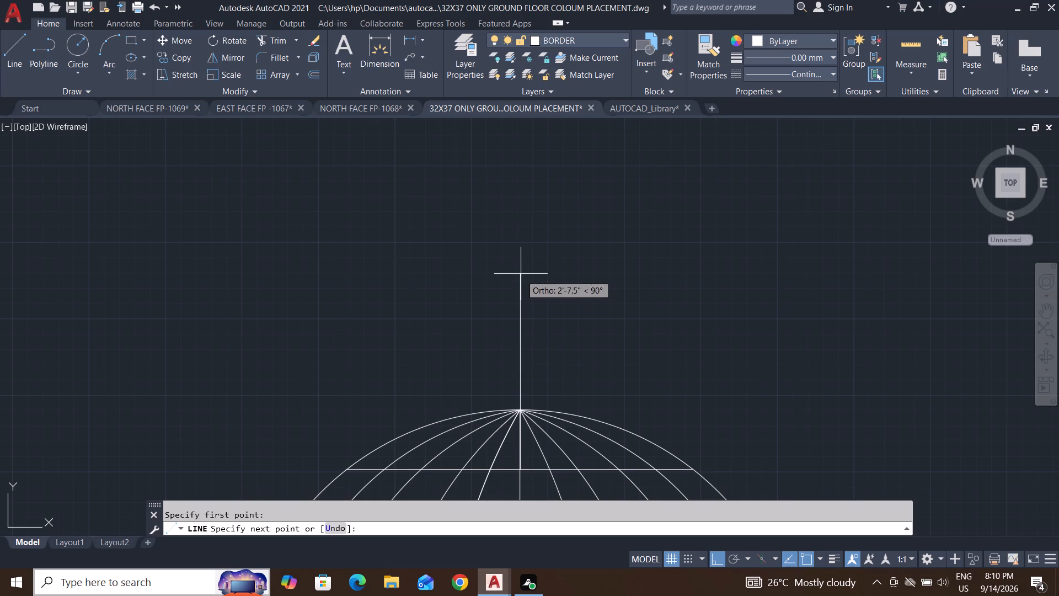
left_click(521, 268)
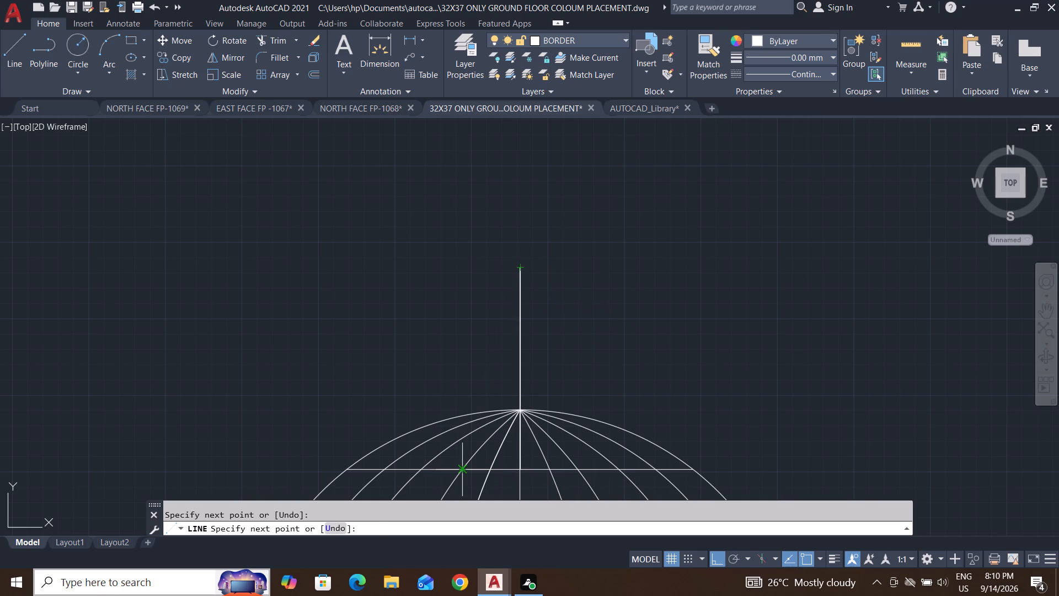
left_click(458, 472)
key("Escape")
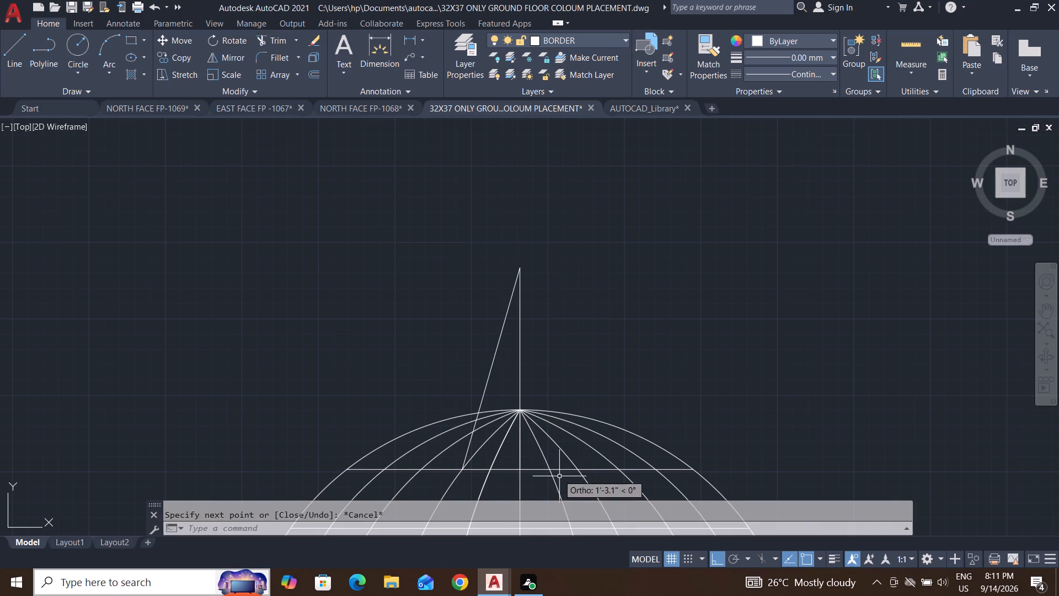
key("Escape")
key("Escape")
key("Escape")
left_click_drag(44, 120, 46, 129)
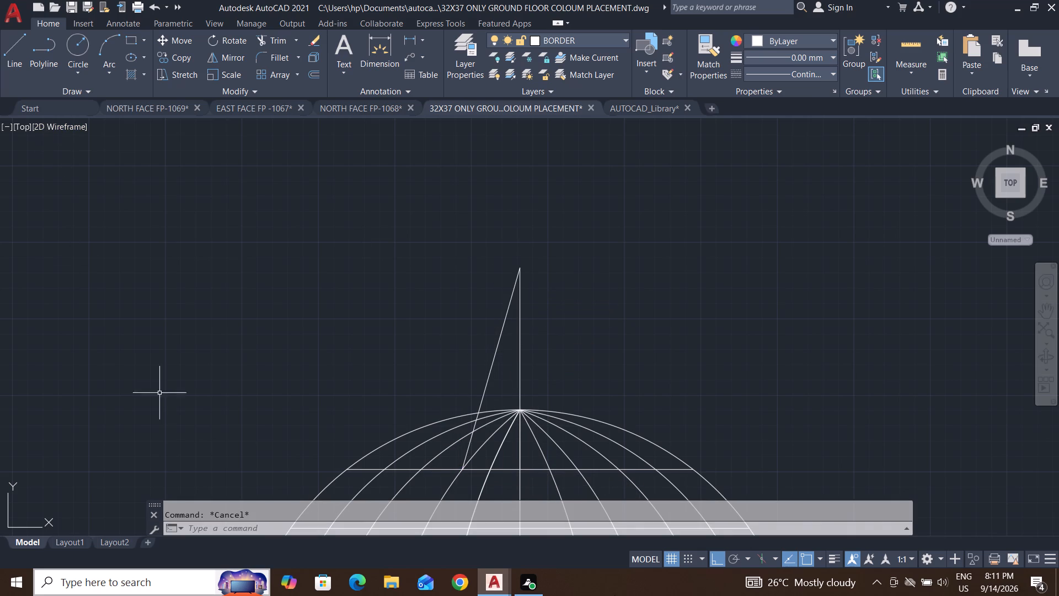
Draw a line from the spike's apex down to the topmost latitude line's second meridian crossing right of the axis.
left_click(9, 49)
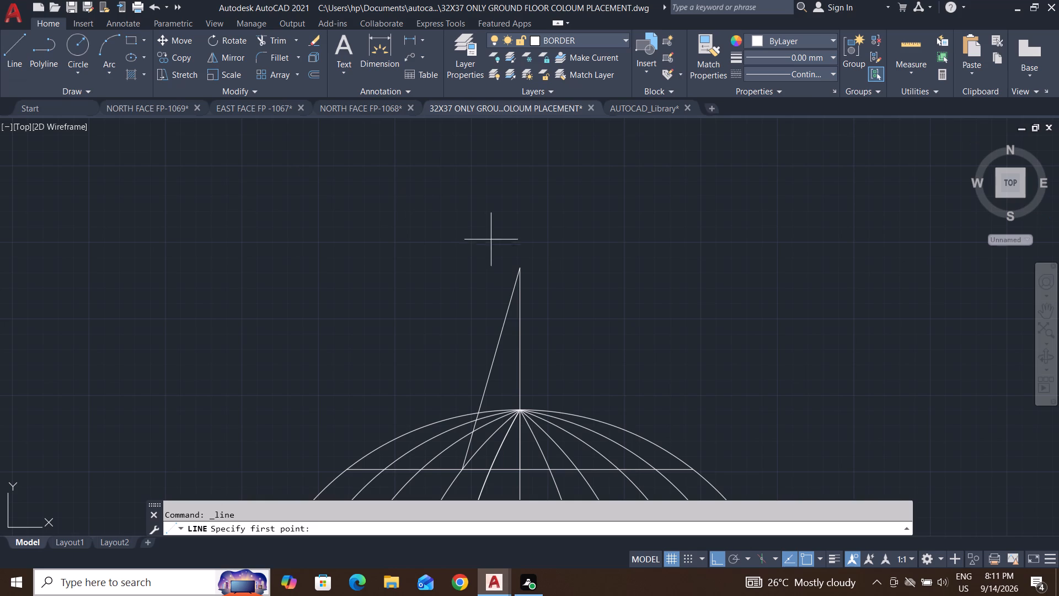
left_click(519, 271)
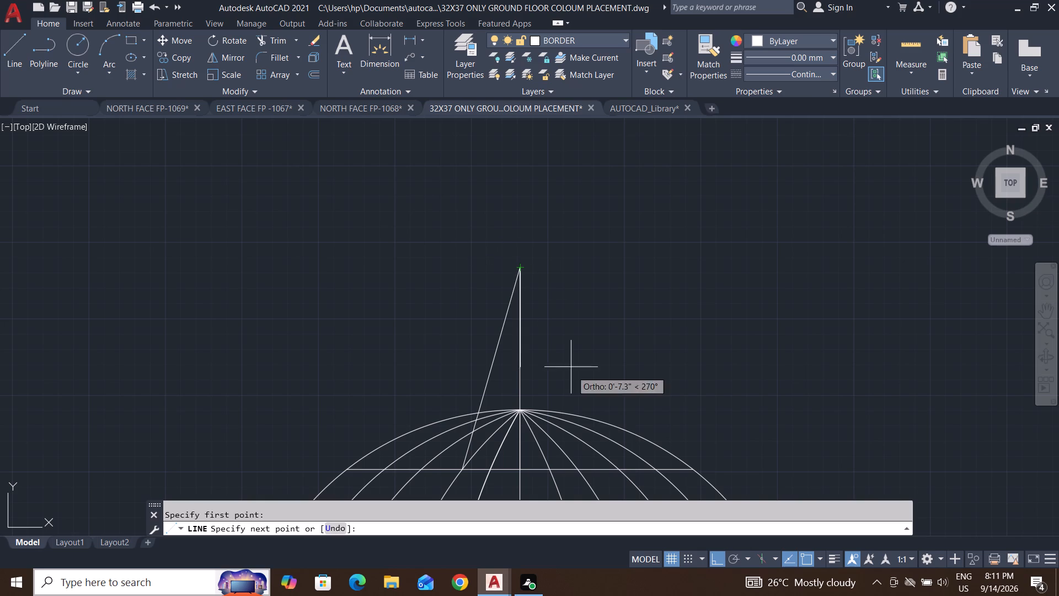
left_click(581, 471)
key("Escape")
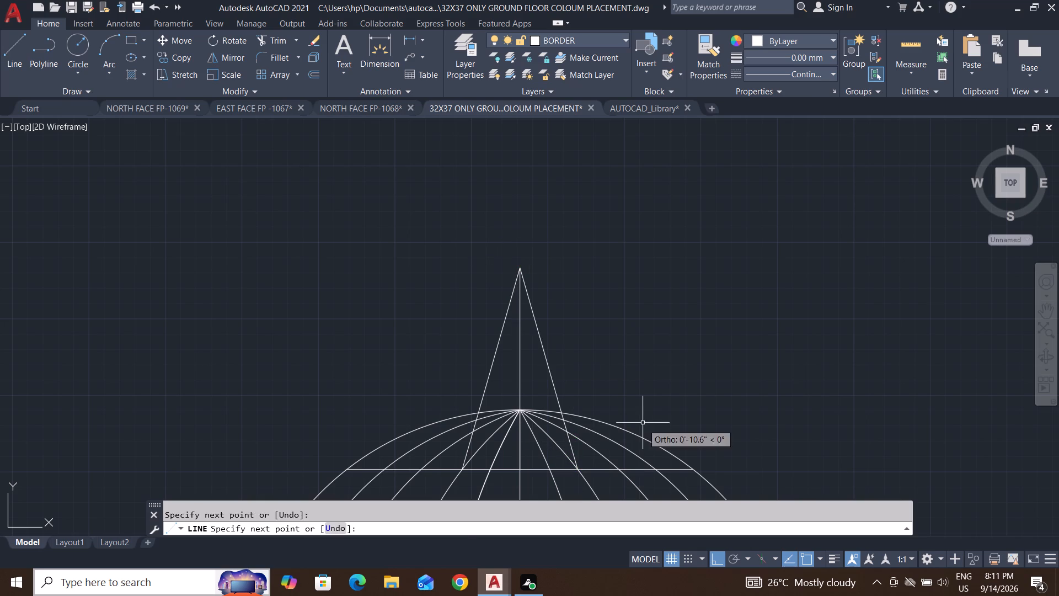
key("Escape")
key("Escape")
middle_click_drag(548, 451, 529, 354)
key("Escape")
key("Escape")
key("Escape")
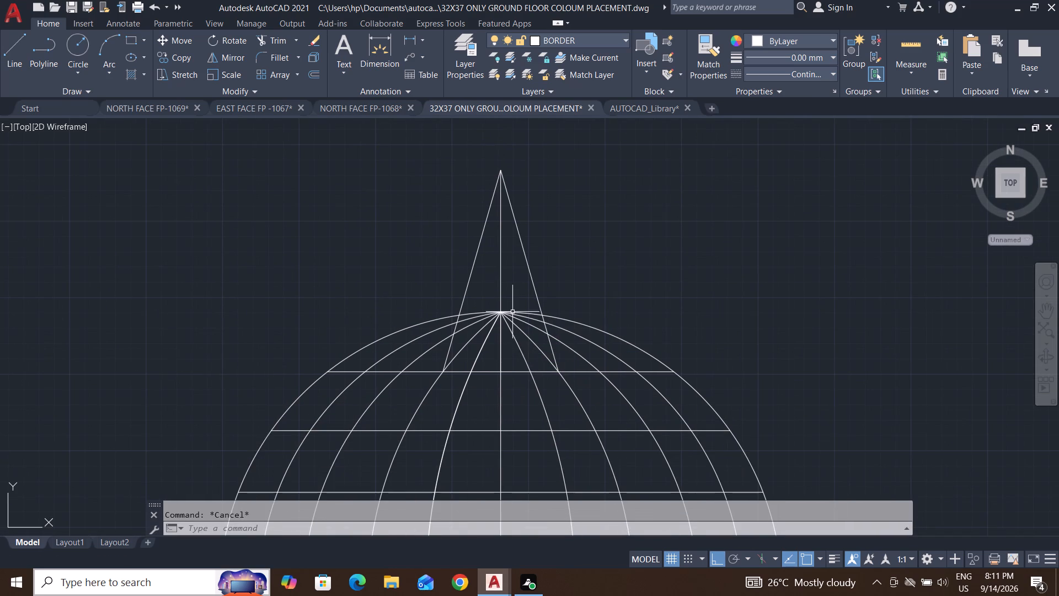
key("Escape")
key("Escape")
key("Escape")
key("Escape")
key("Escape")
key("Escape")
key("Escape")
Move the spike's three lines up so the centre line's lower end sits on the globe's top pole.
left_click(586, 148)
left_click(385, 256)
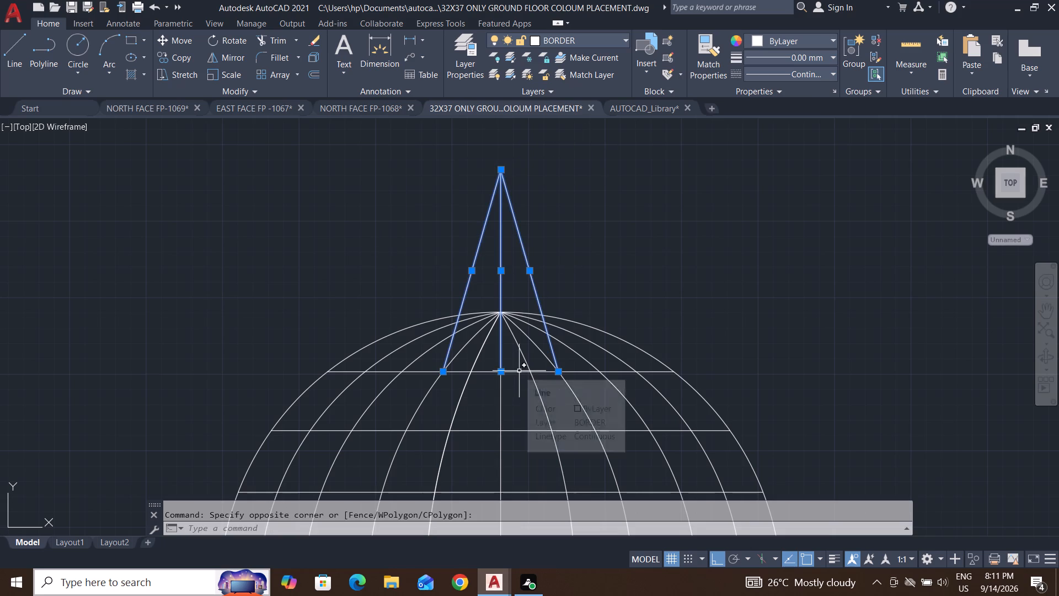
key("m")
key("Return")
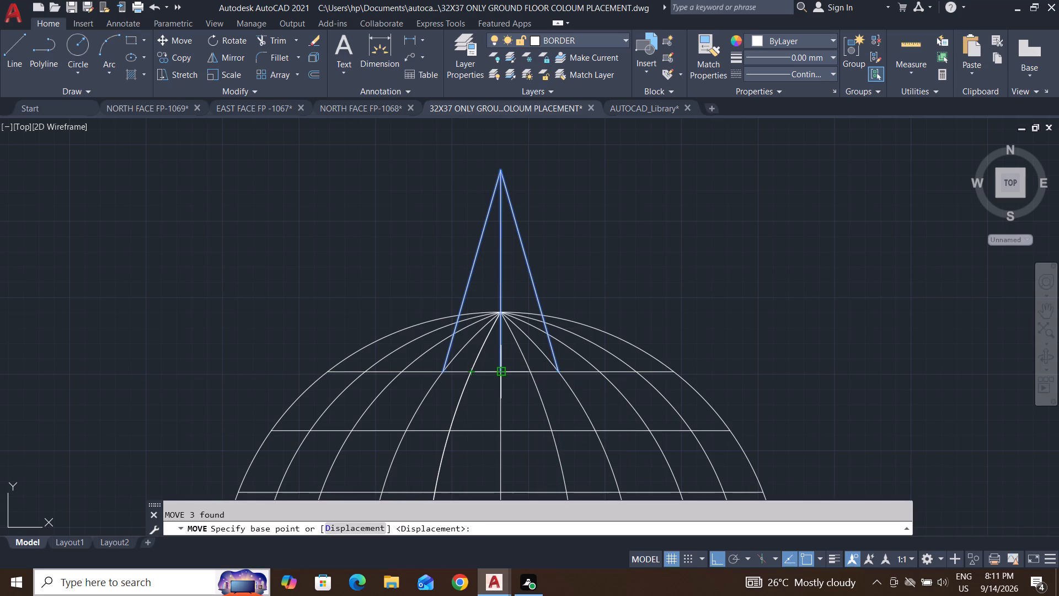
left_click(500, 370)
left_click(500, 310)
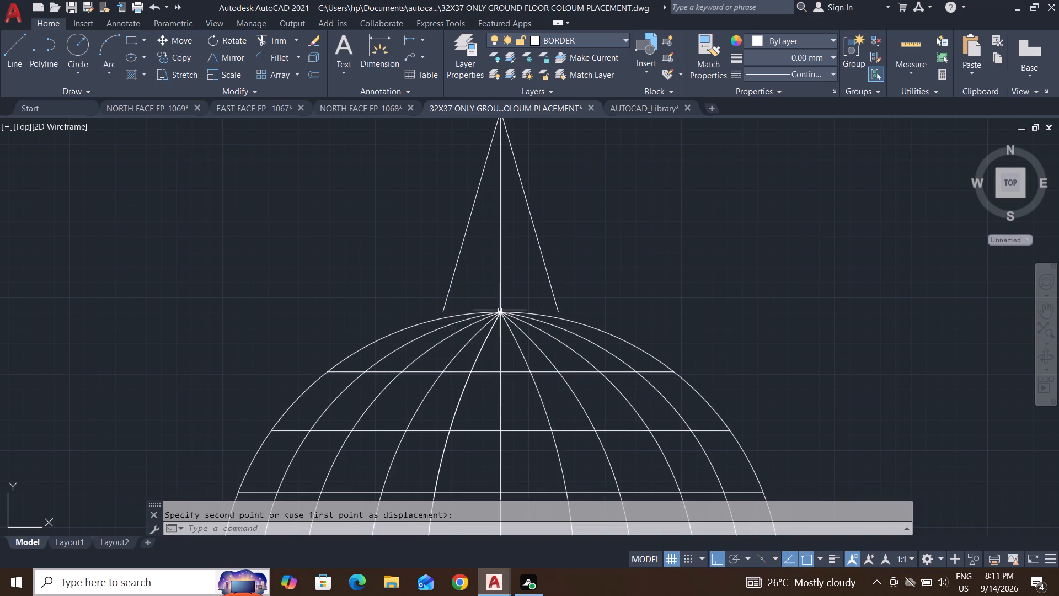
key("Escape")
key("Escape")
key("Escape")
key("Escape")
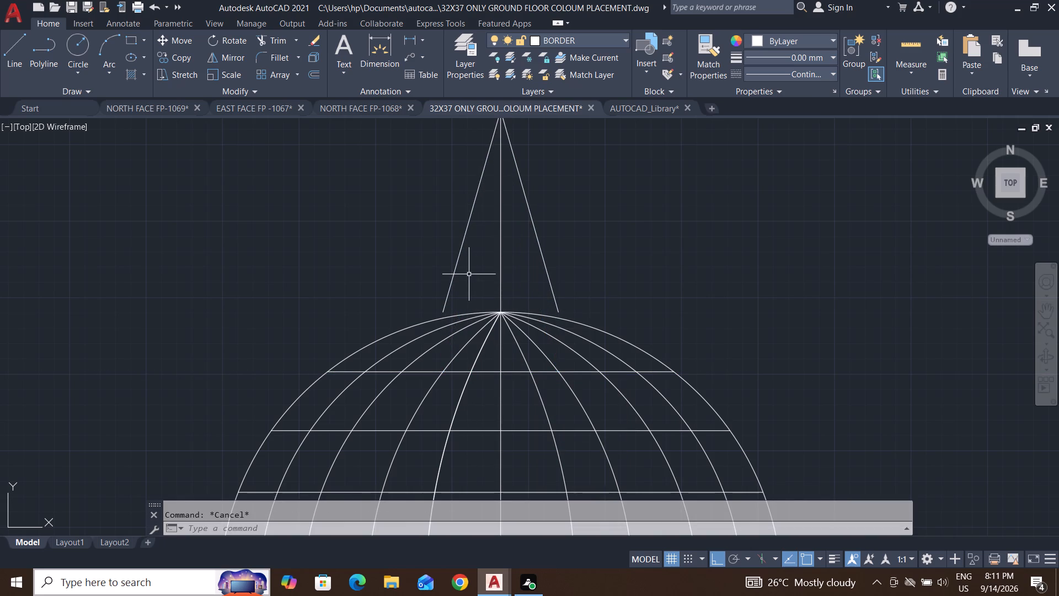
Extend the lower ends of the spike's two slanted lines to the globe's outer circle.
type("EX")
key("space")
key("space")
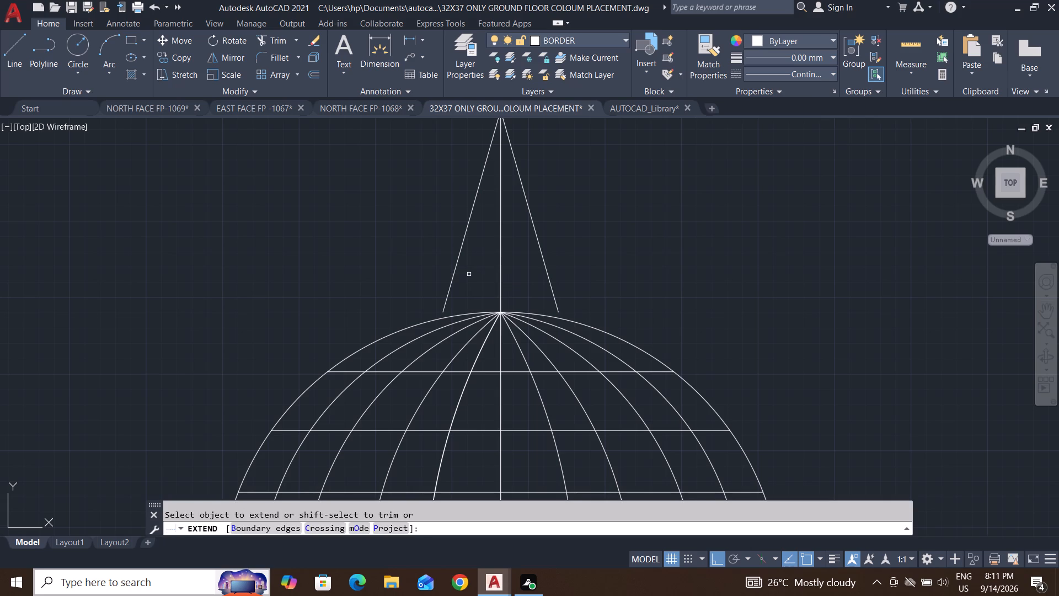
left_click(480, 289)
left_click(357, 292)
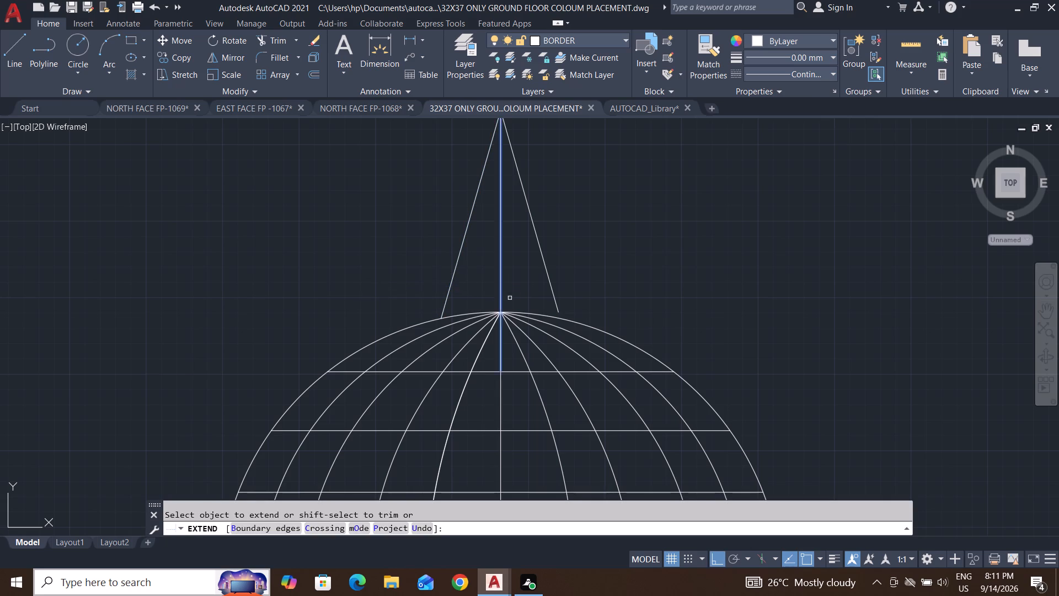
left_click(517, 296)
left_click(616, 297)
key("Escape")
key("Escape")
Mirror the three-line spike about the horizontal line through the globe's centre, keeping the original.
scroll(657, 339, "down", 2)
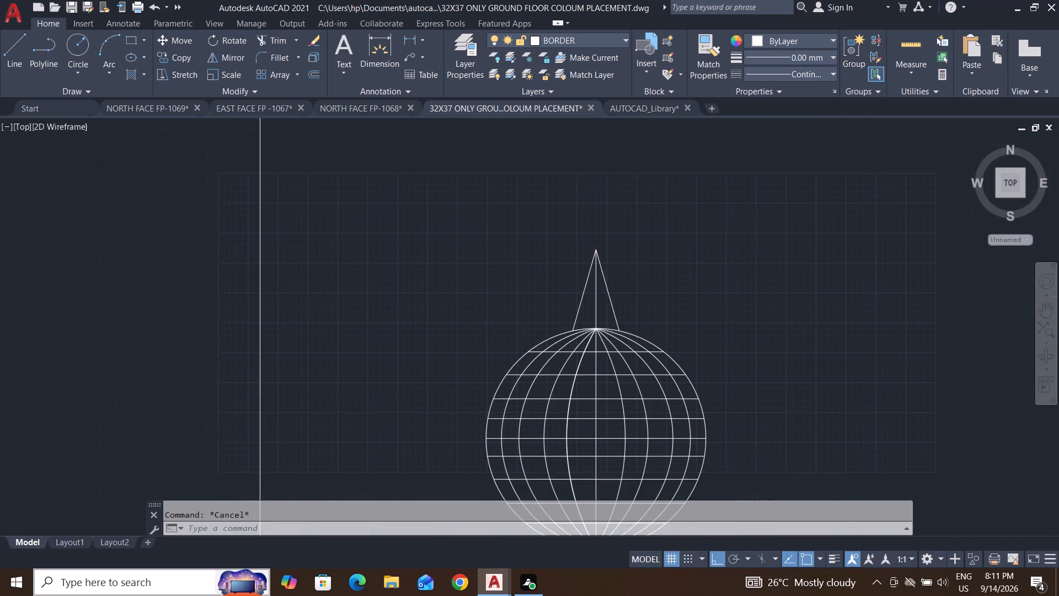
scroll(657, 339, "down", 1)
key("Escape")
key("Escape")
key("Escape")
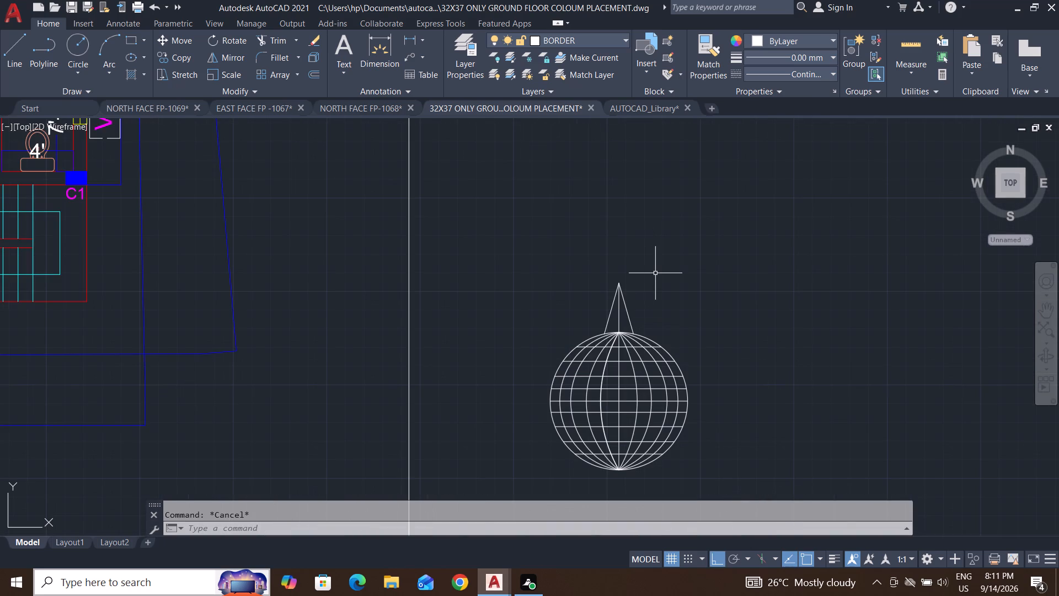
left_click(662, 259)
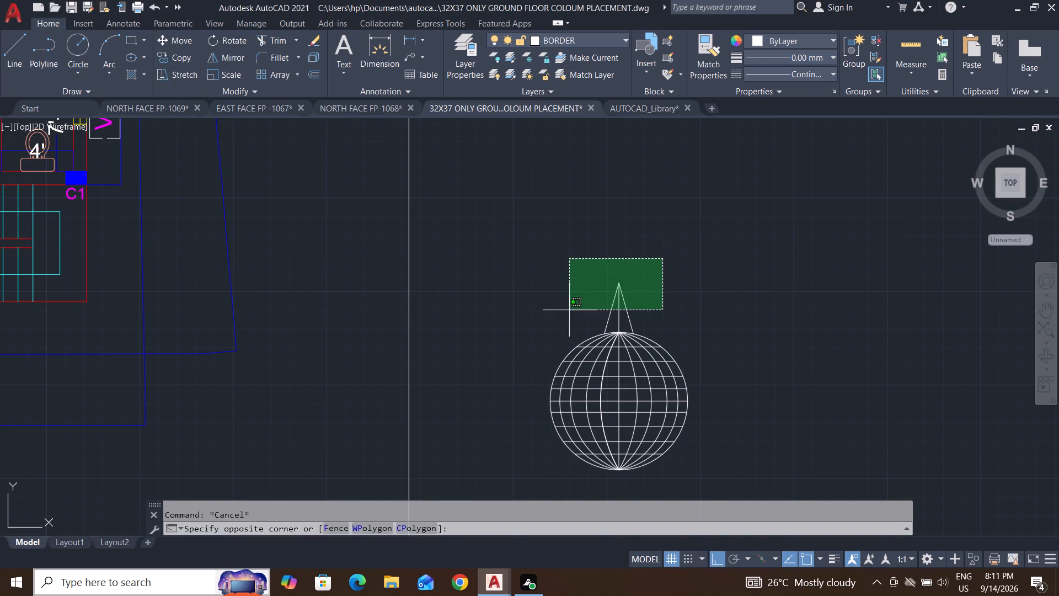
left_click(545, 325)
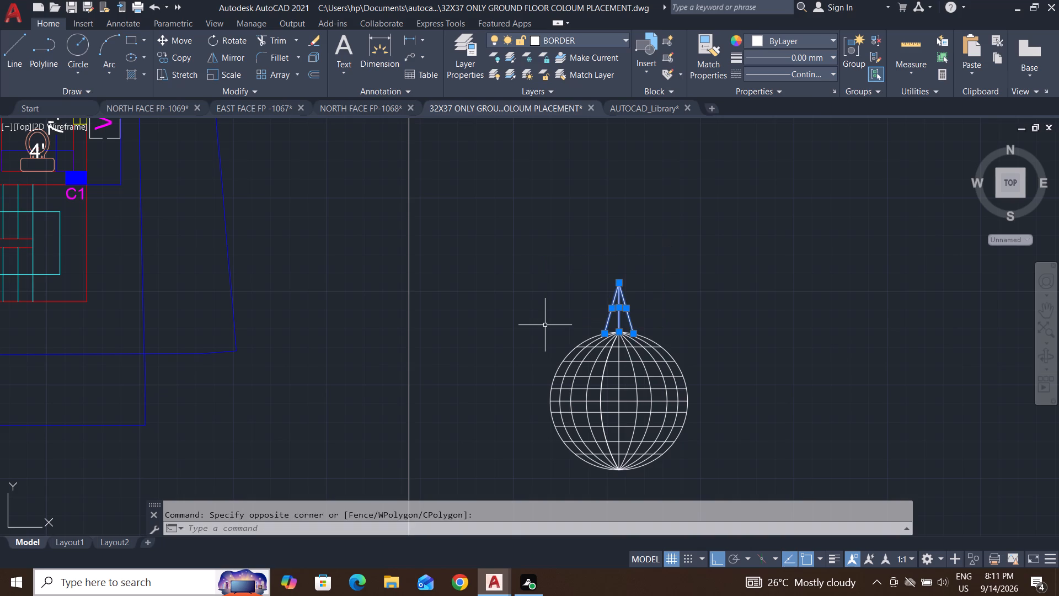
type("MI")
key("Return")
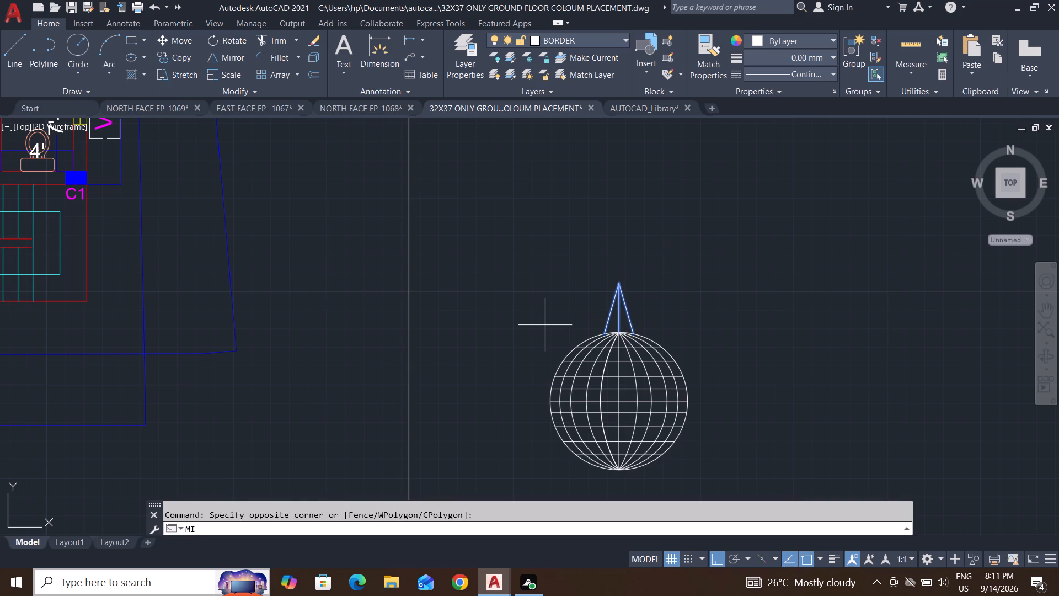
left_click(620, 398)
left_click(762, 392)
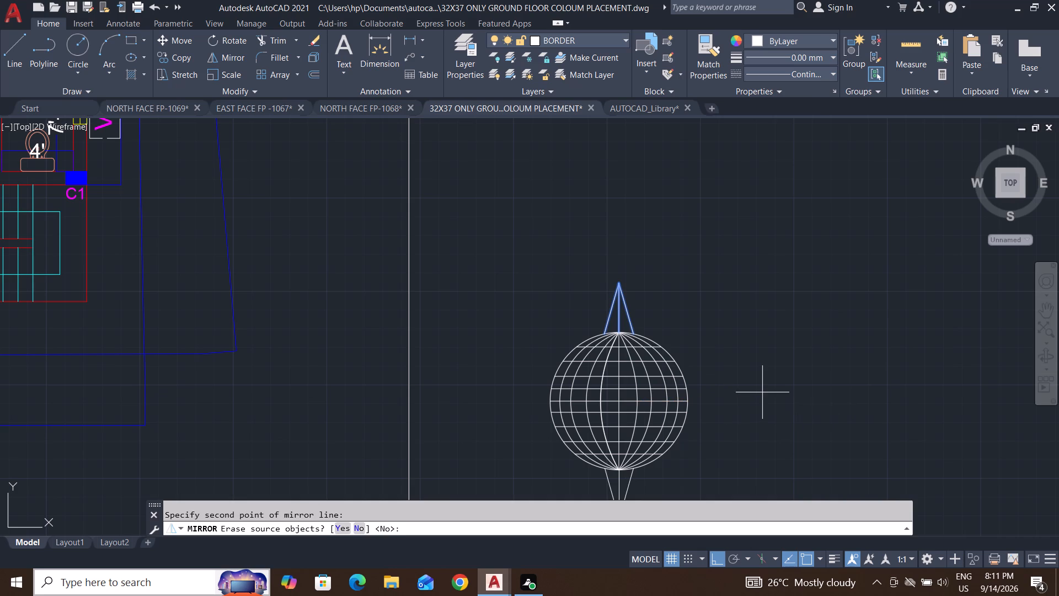
key("Return")
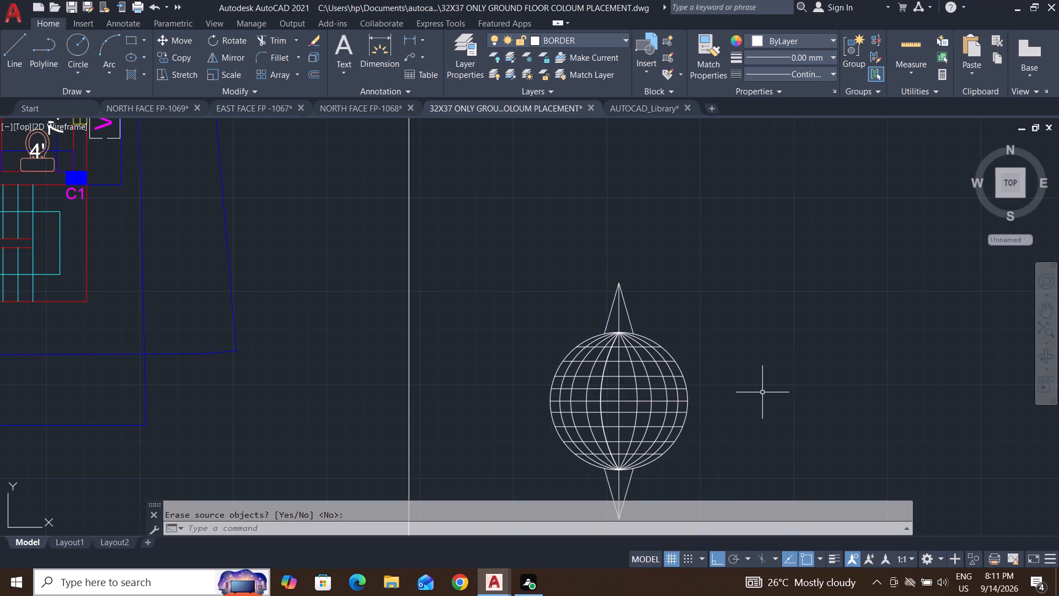
key("Escape")
key("Escape")
key("Escape")
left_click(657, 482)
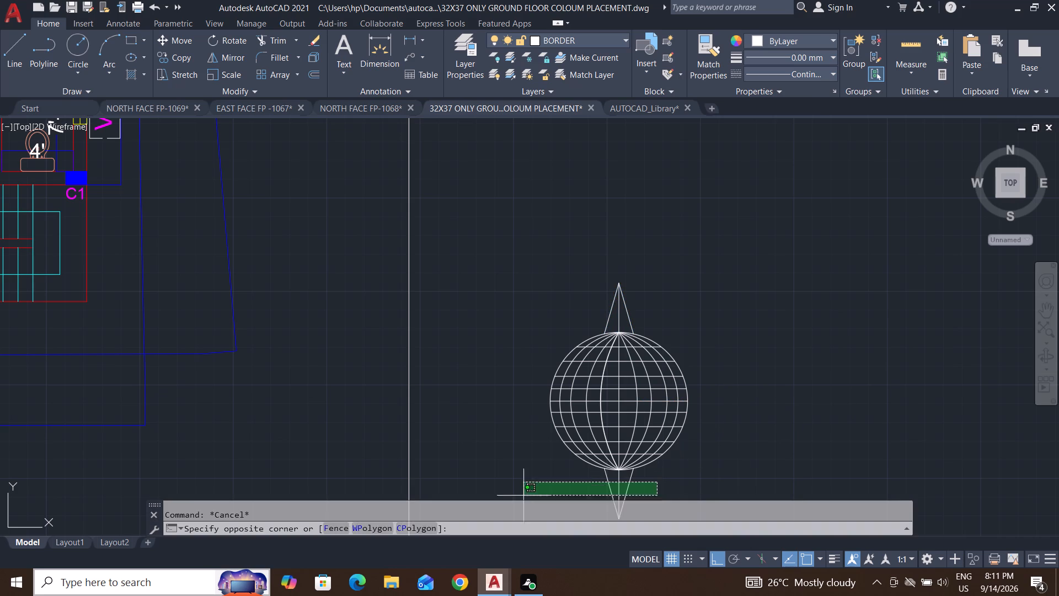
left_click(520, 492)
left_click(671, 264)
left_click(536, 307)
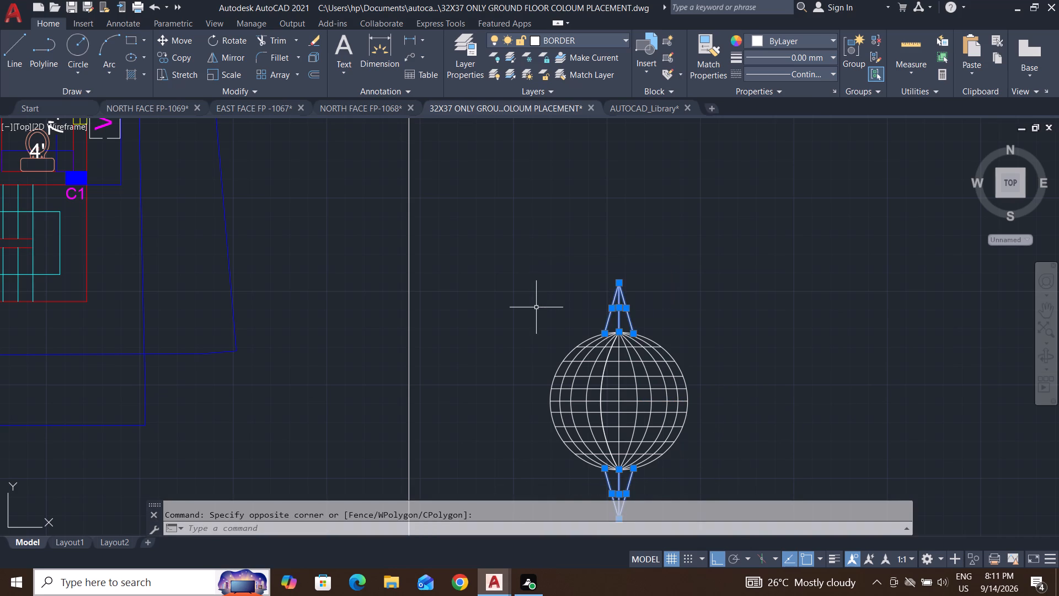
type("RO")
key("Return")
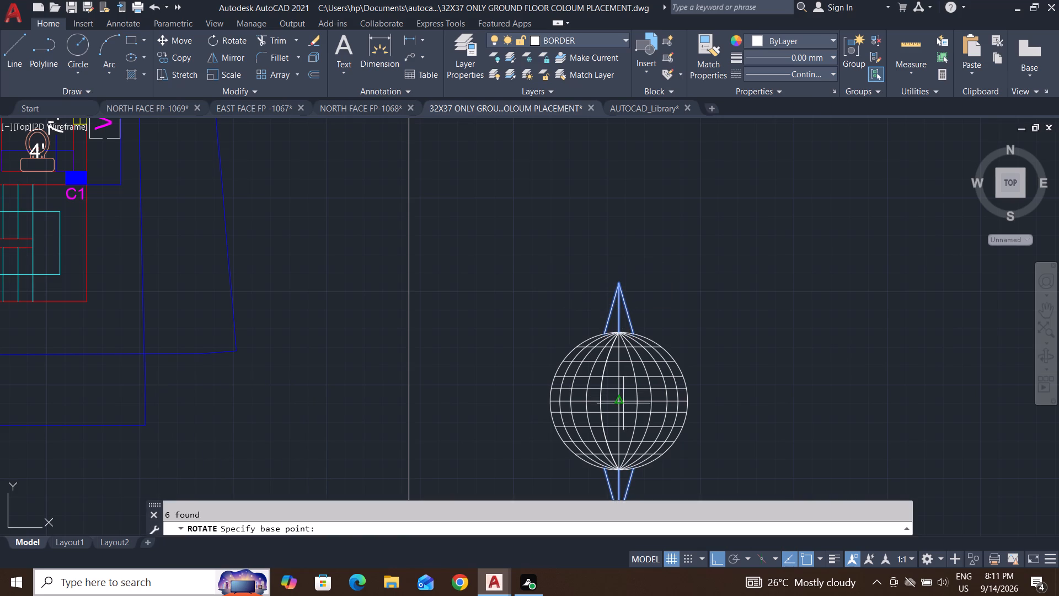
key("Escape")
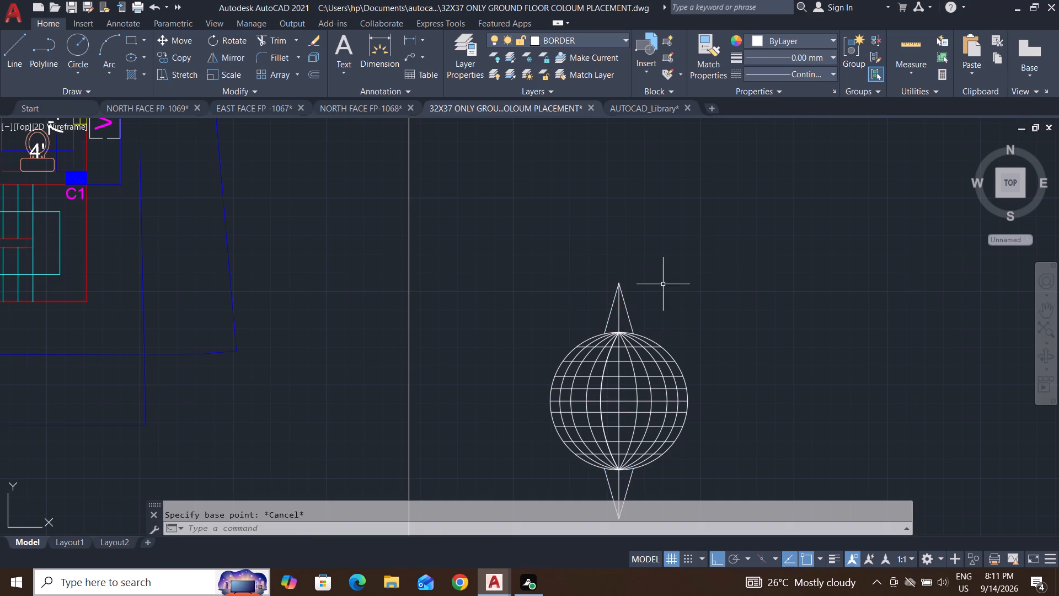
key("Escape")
Copy the top and bottom spikes horizontally from the globe's centre into the empty area right of the globe.
left_click(672, 249)
left_click(563, 315)
middle_click_drag(693, 434, 672, 352)
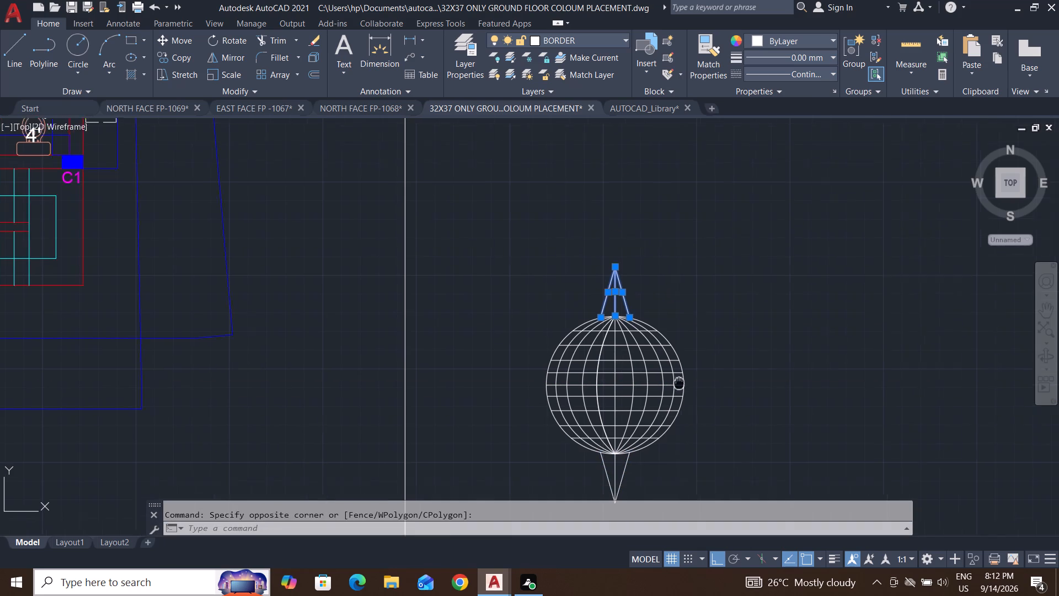
middle_click_drag(672, 352, 659, 306)
left_click(636, 347)
left_click(431, 448)
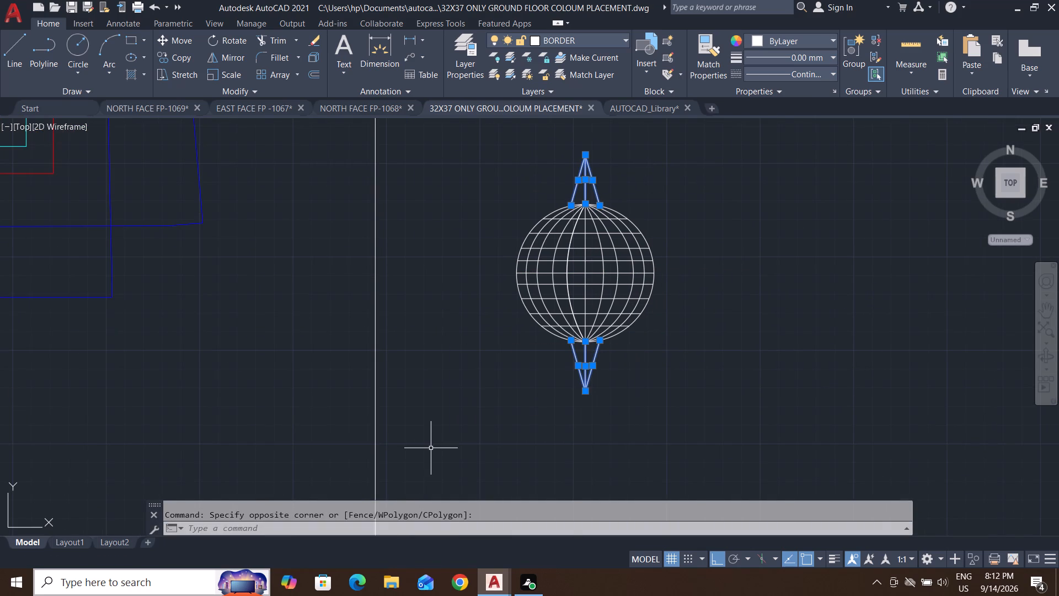
type("CO")
key("Return")
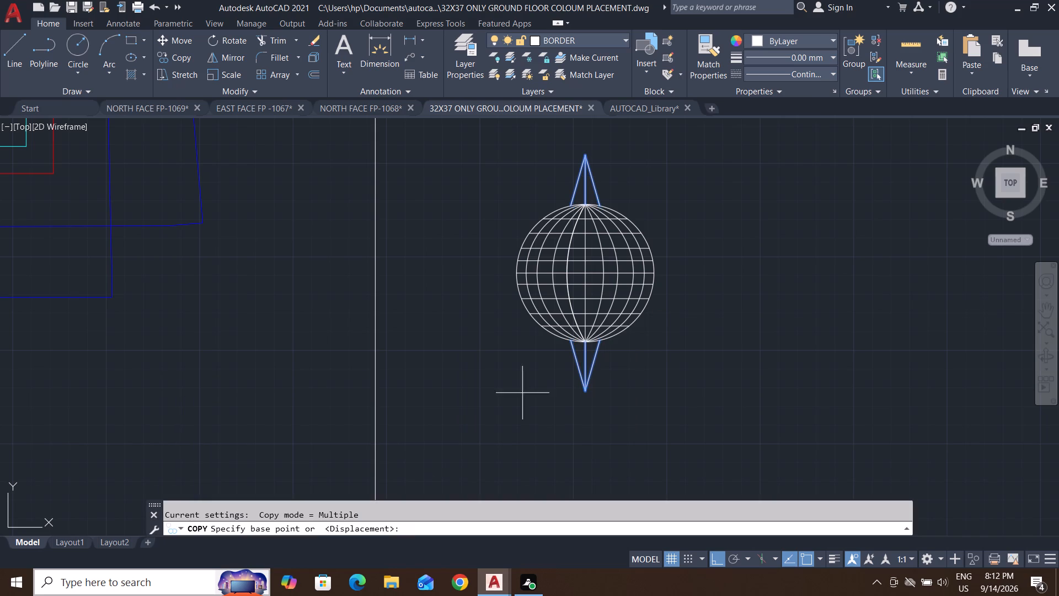
left_click(585, 269)
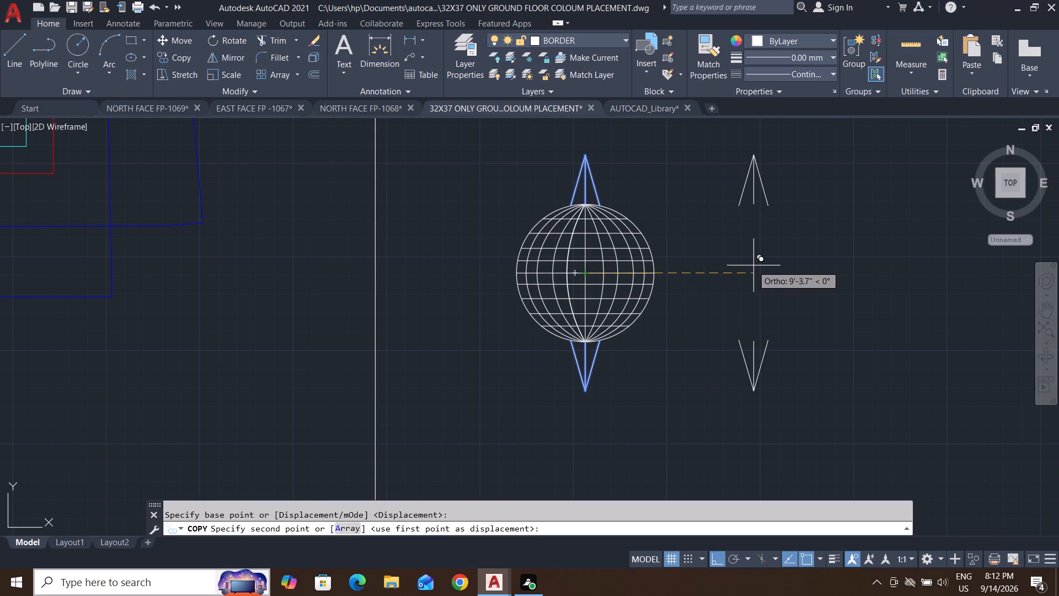
scroll(751, 284, "down", 2)
middle_click_drag(751, 284, 429, 349)
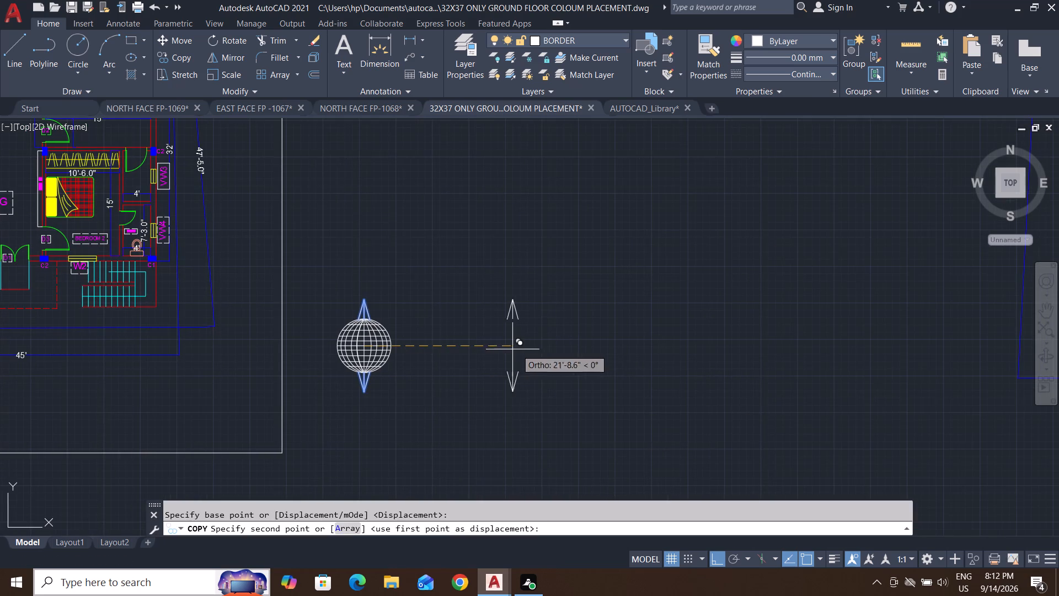
left_click(548, 351)
key("Escape")
key("Escape")
key("Escape")
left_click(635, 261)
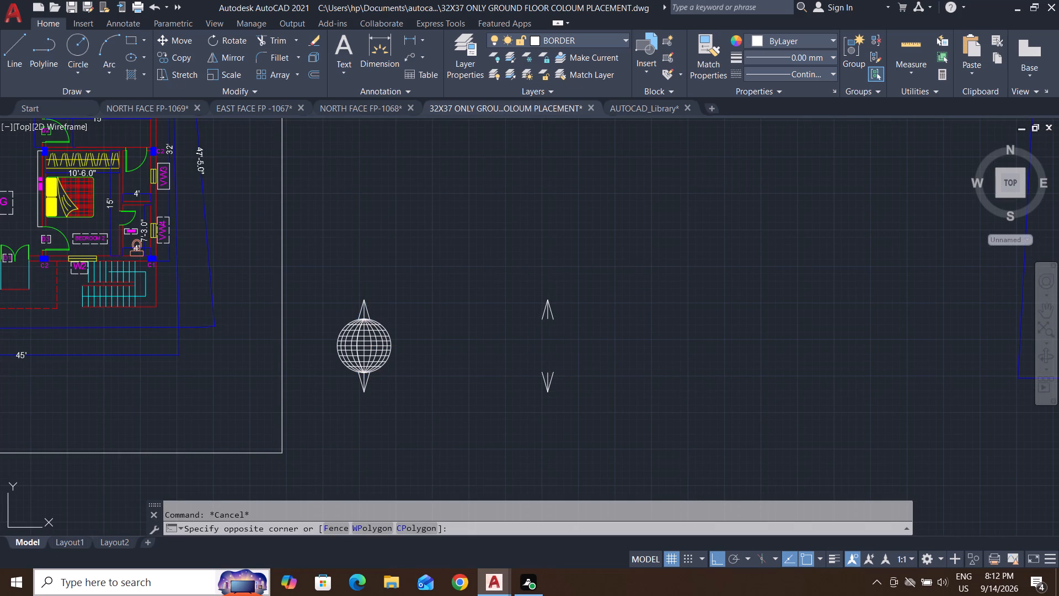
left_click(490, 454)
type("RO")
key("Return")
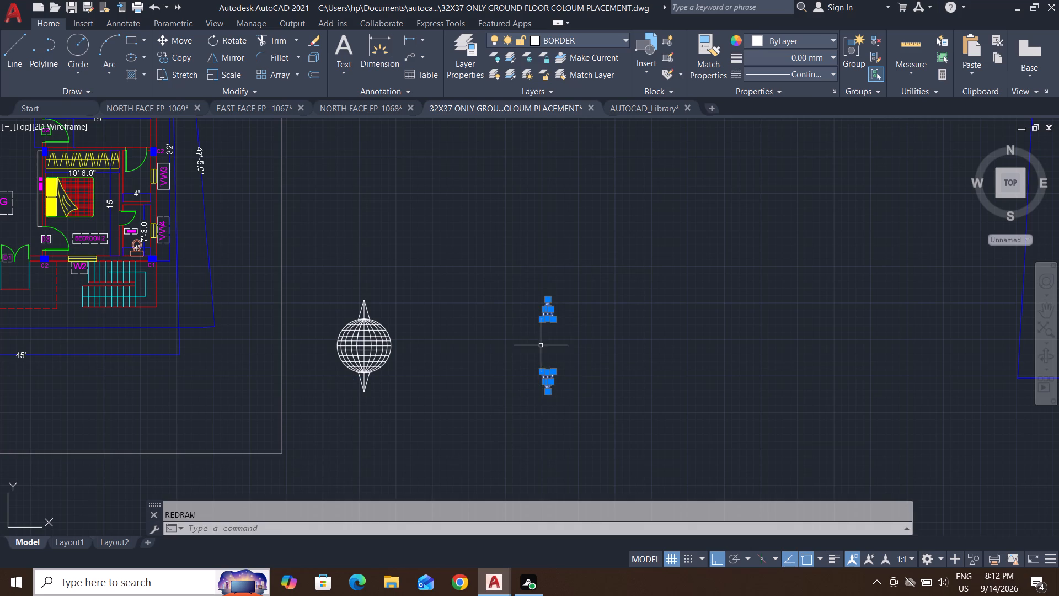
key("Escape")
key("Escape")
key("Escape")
Rotate the copied pair of spikes 270° about the upper spike's left base corner so they point sideways.
left_click(587, 279)
left_click(510, 415)
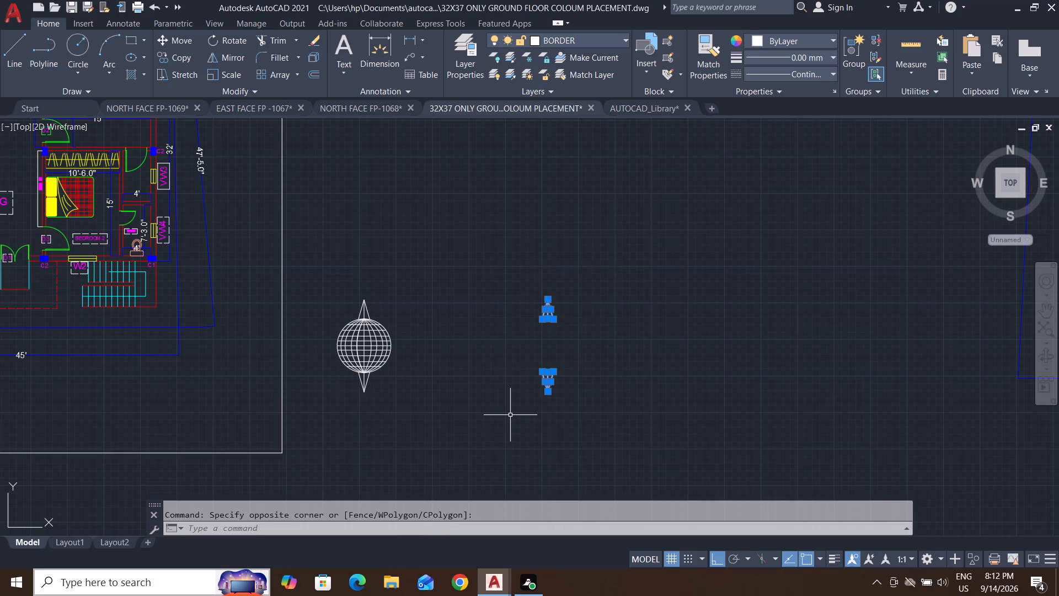
type("RO")
key("Return")
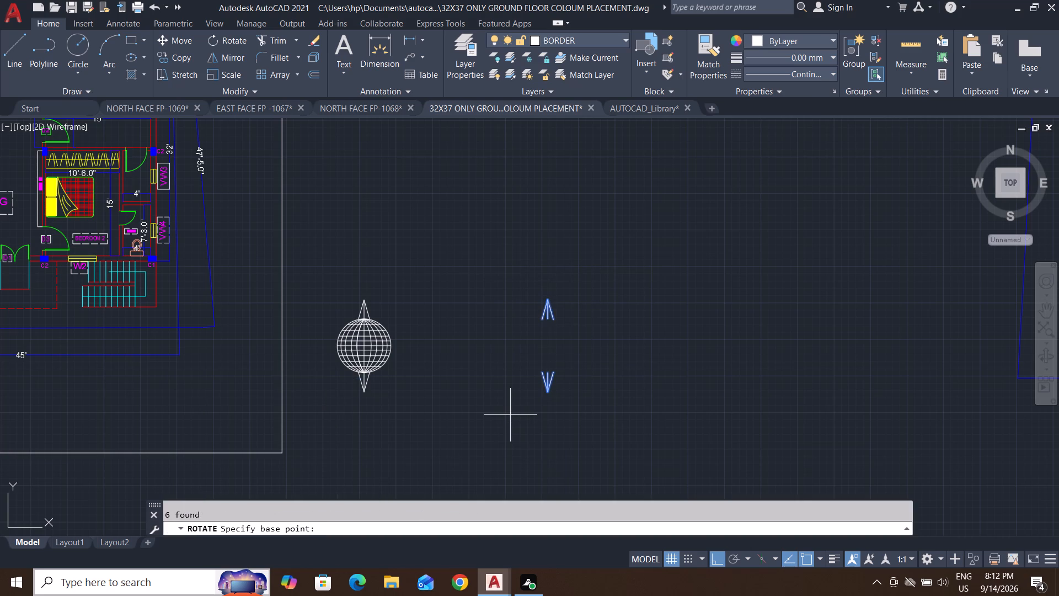
left_click(539, 322)
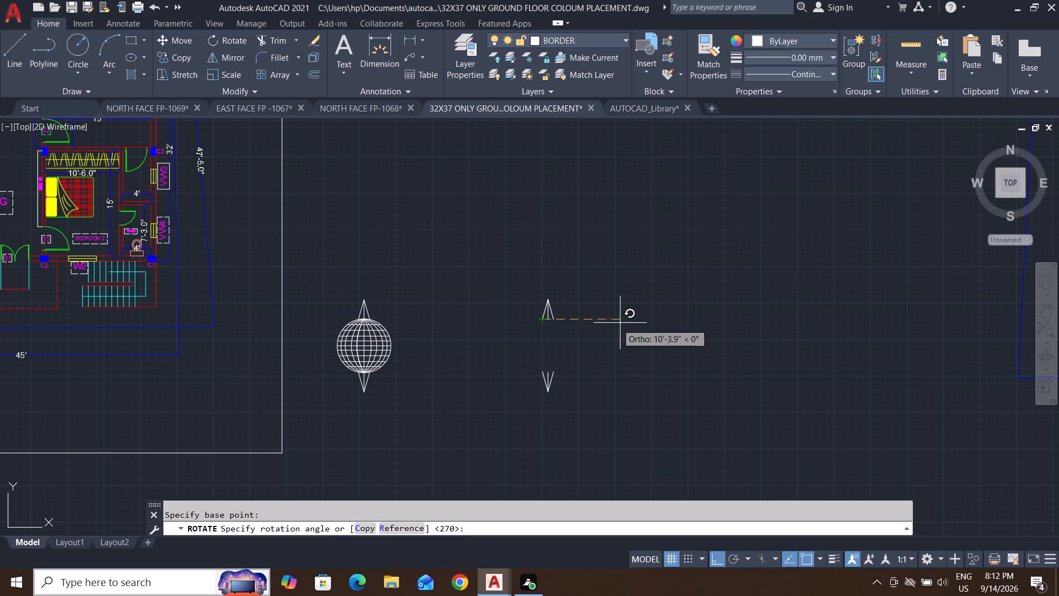
left_click(498, 418)
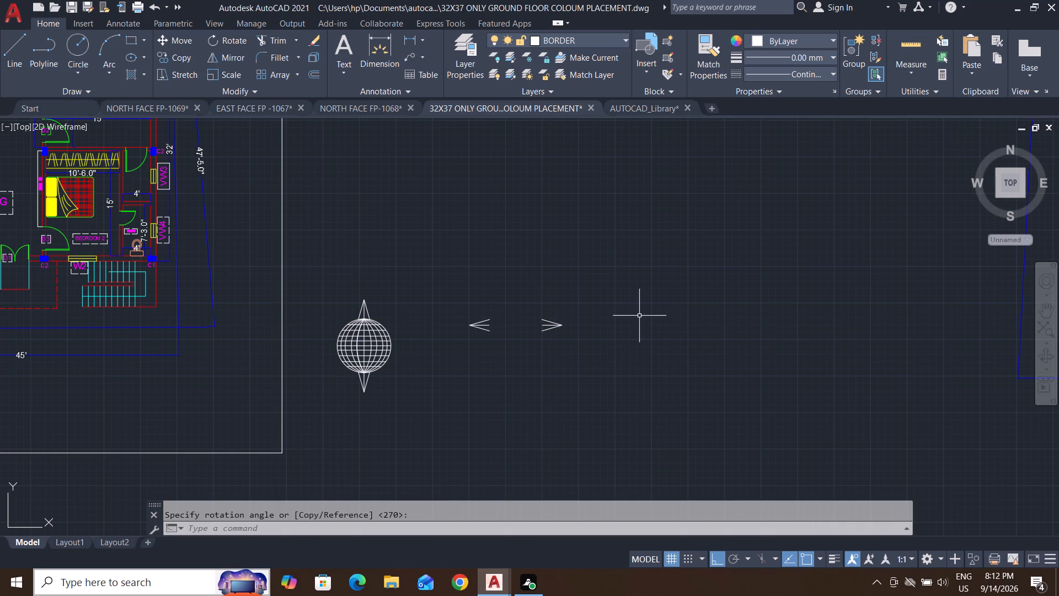
key("Return")
key("Escape")
key("Escape")
key("Escape")
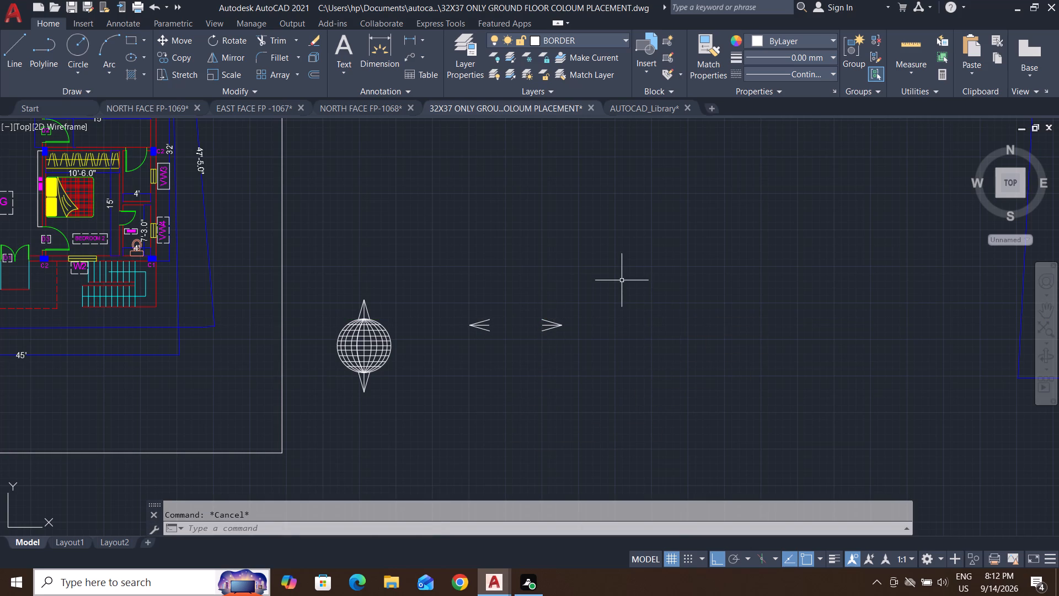
key("Escape")
Move the sideways pair of spikes onto the globe, placing the left spike's base midpoint at the outer circle's left quadrant.
left_click(617, 269)
left_click(458, 398)
key("m")
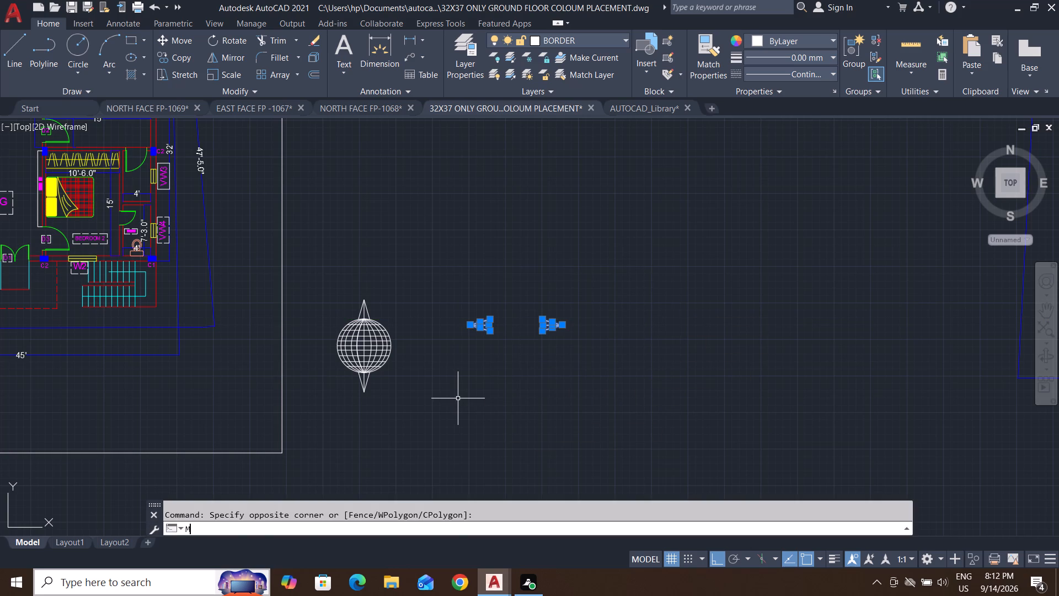
key("Return")
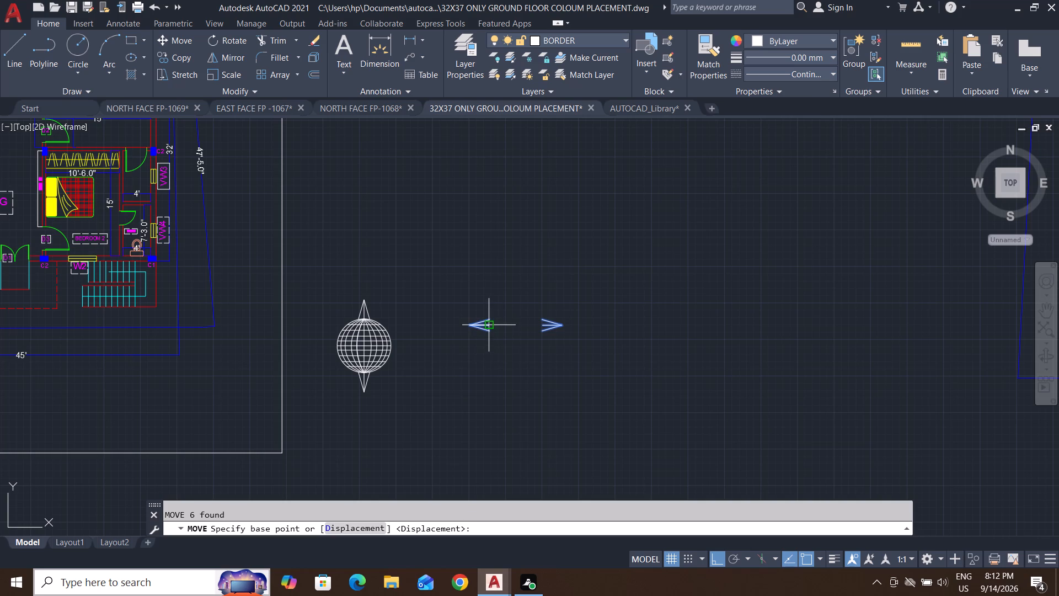
left_click(489, 324)
scroll(327, 347, "up", 2)
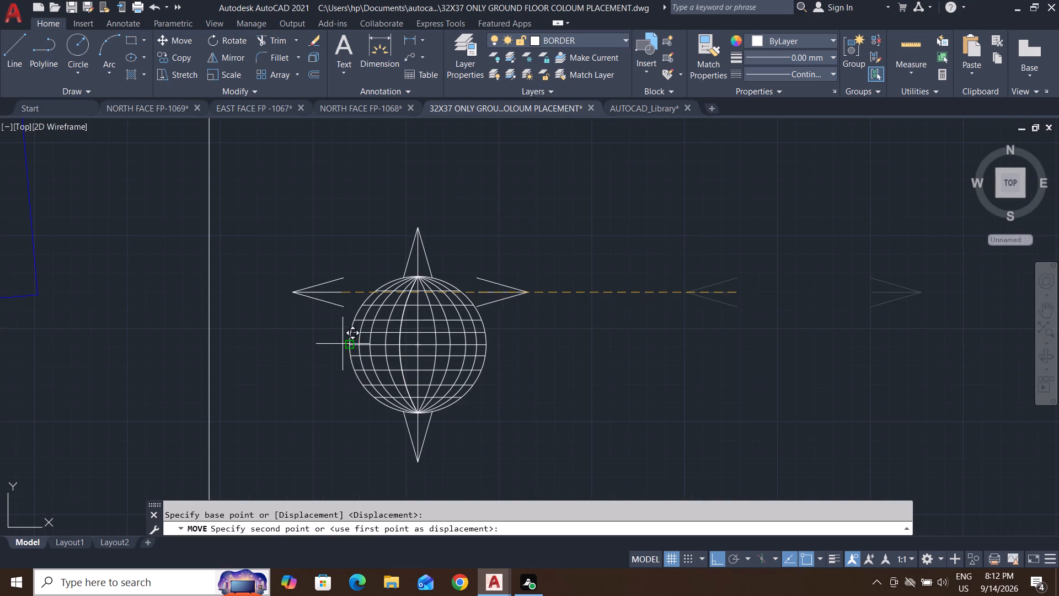
left_click(348, 343)
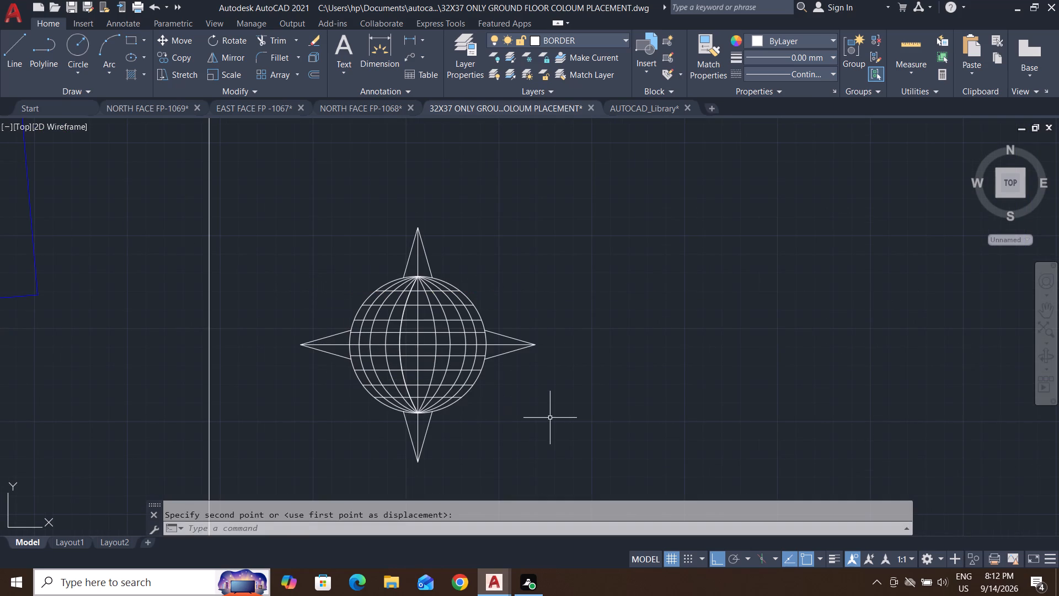
key("Return")
key("Return")
key("Escape")
key("Escape")
key("Escape")
key("Escape")
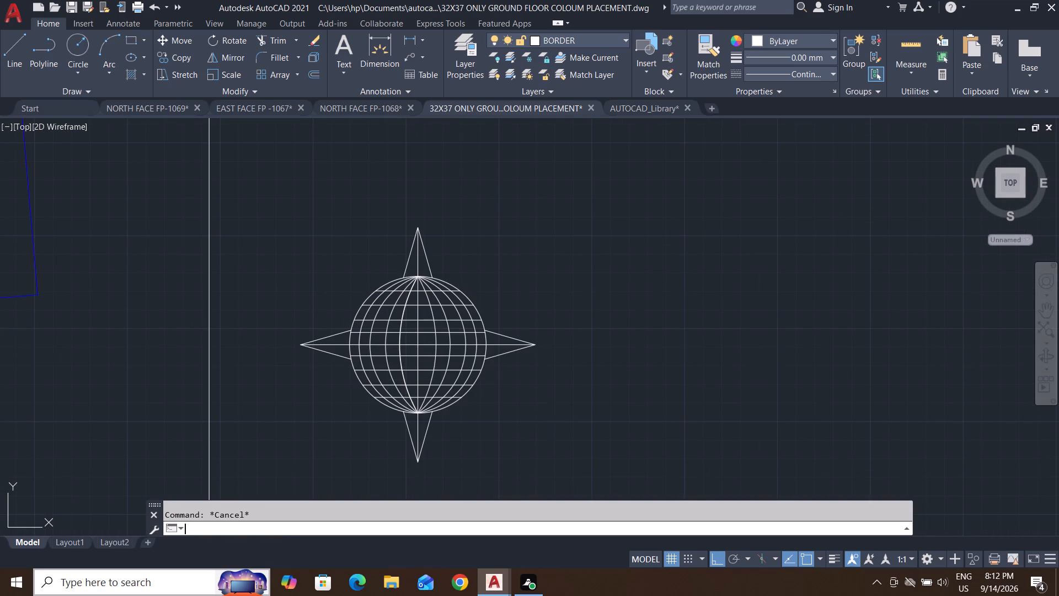
key("Escape")
Copy all four spikes horizontally from the left spike's base midpoint into the empty area right of the globe.
left_click(539, 311)
left_click(501, 376)
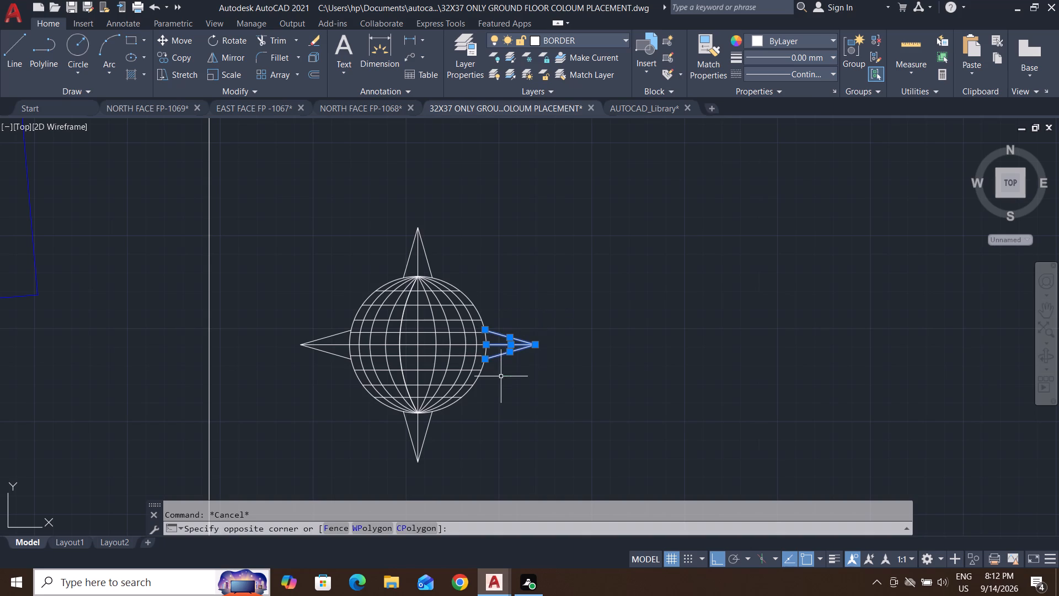
left_click(453, 223)
left_click(383, 262)
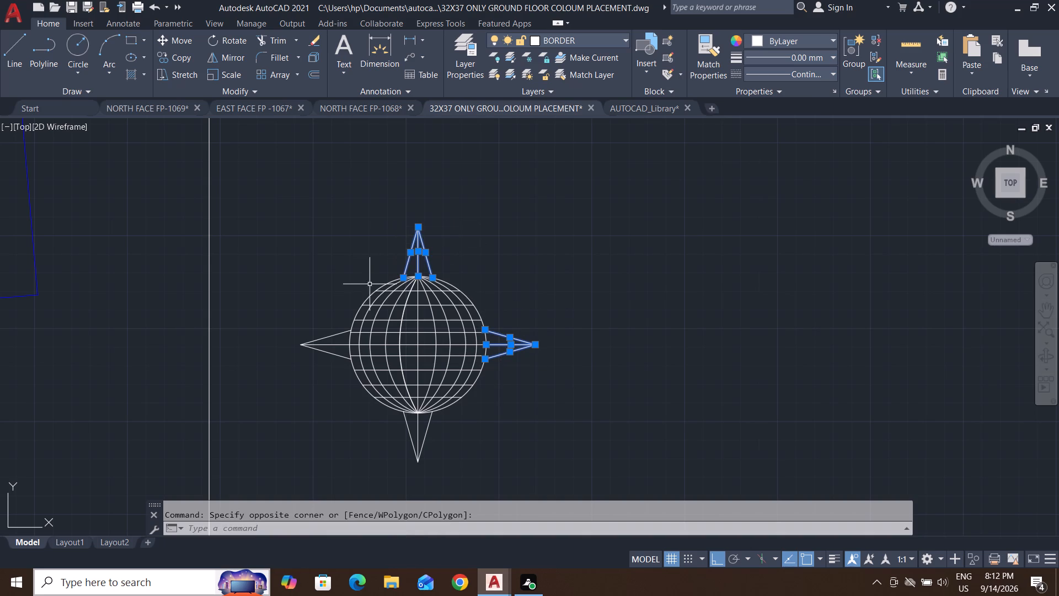
left_click(328, 320)
left_click(272, 411)
left_click(462, 425)
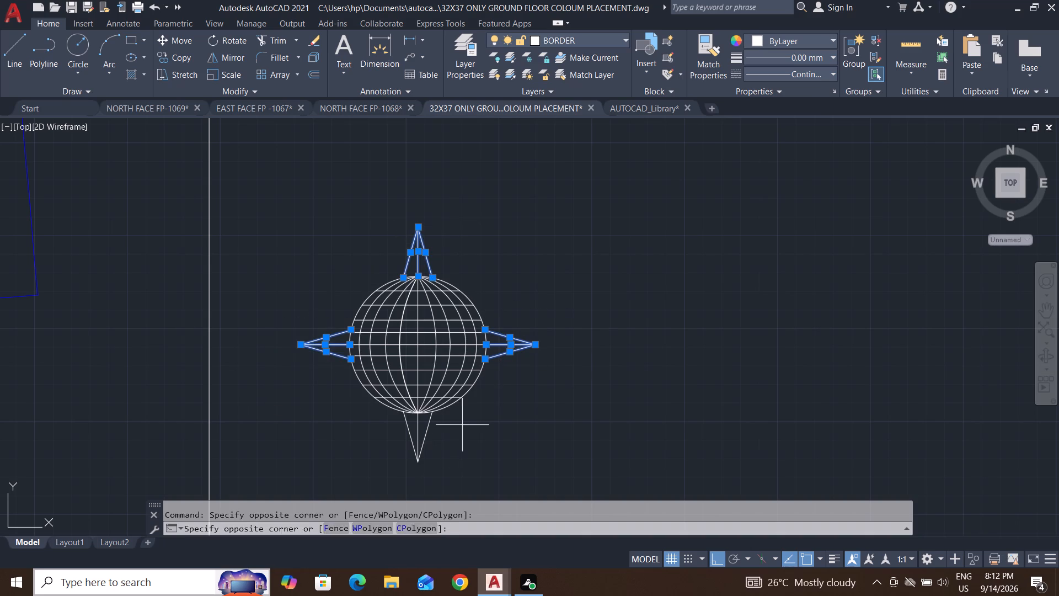
left_click(348, 470)
type("CO")
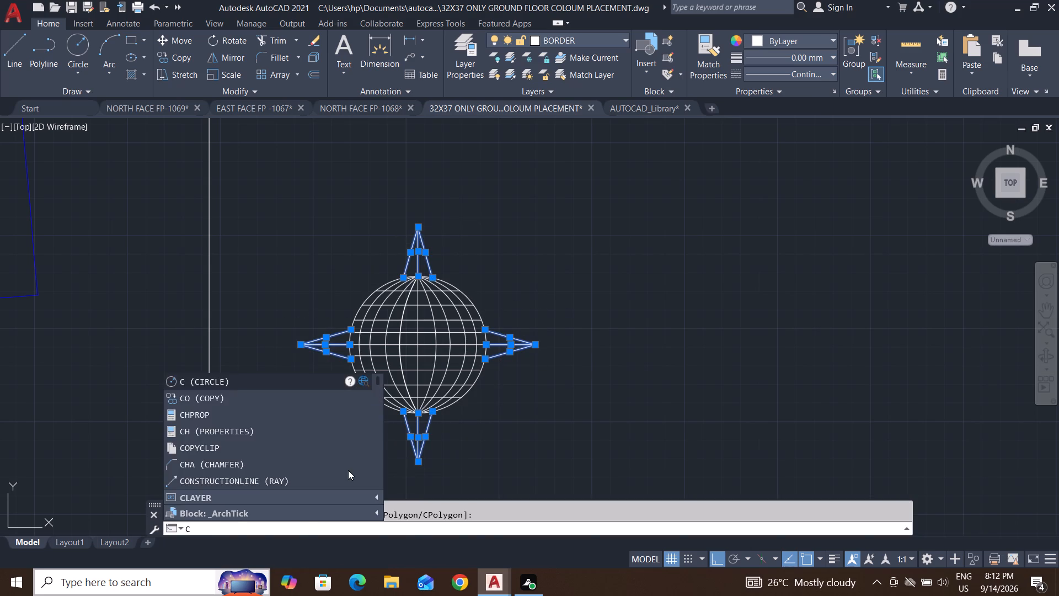
key("Return")
left_click(346, 347)
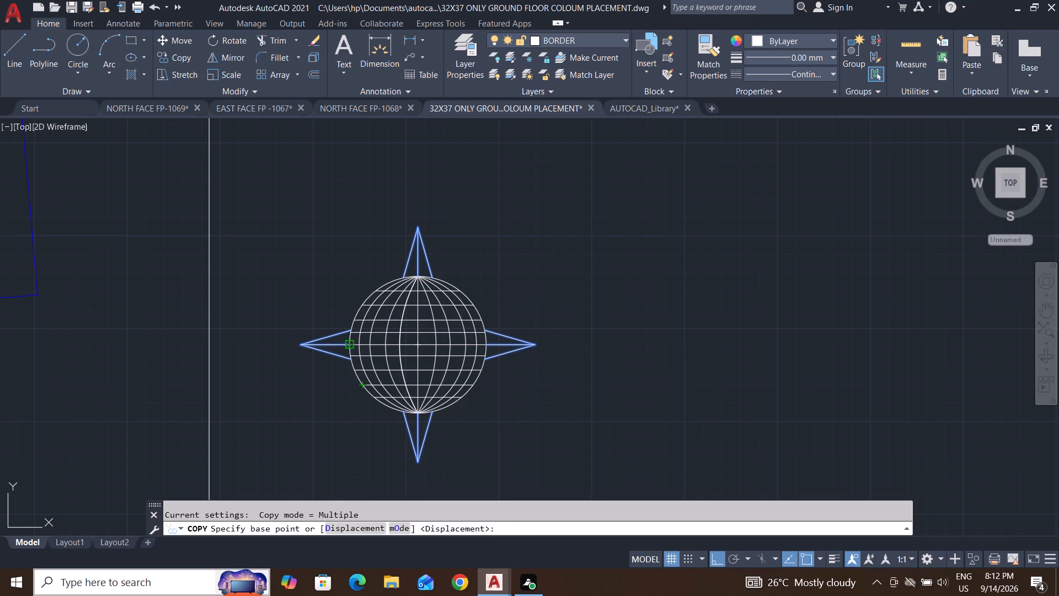
scroll(688, 350, "down", 1)
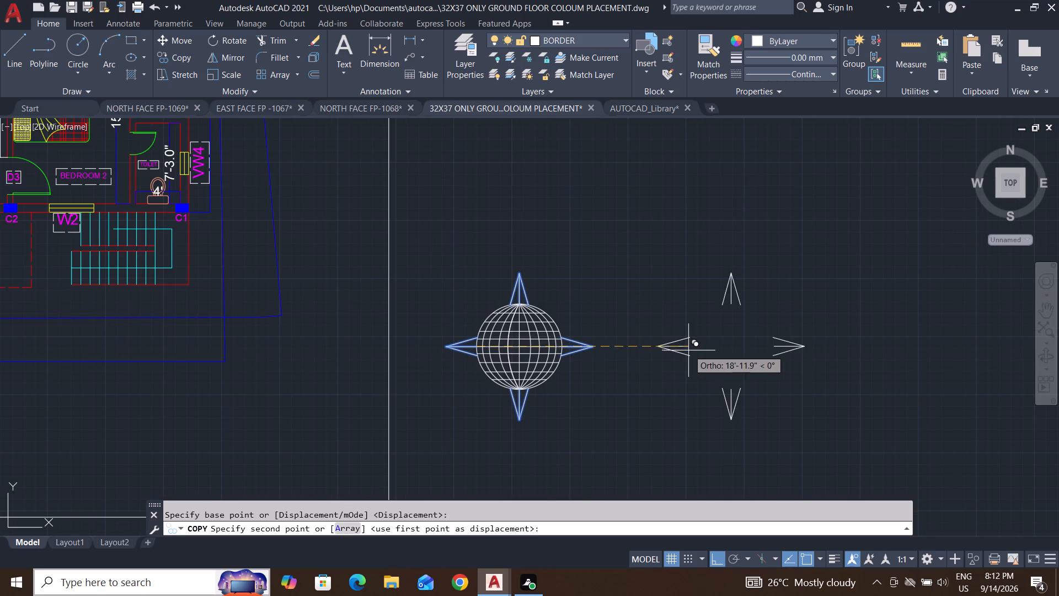
left_click(721, 350)
key("Escape")
key("Escape")
key("Escape")
key("Escape")
key("Escape")
key("Escape")
key("Escape")
key("Escape")
key("Escape")
key("Escape")
key("Escape")
key("Escape")
key("Escape")
key("Escape")
key("Escape")
key("Escape")
key("Escape")
key("Escape")
key("Escape")
key("Escape")
key("Escape")
key("Escape")
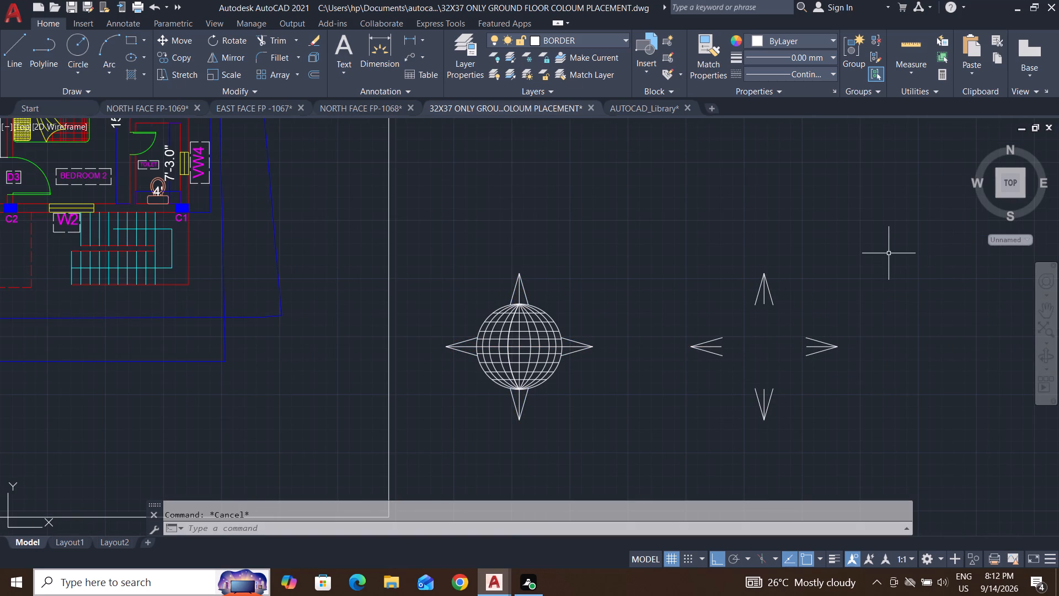
Scale the four copied spikes down to roughly two-thirds size about the left copied spike's tip.
left_click(891, 237)
left_click(640, 456)
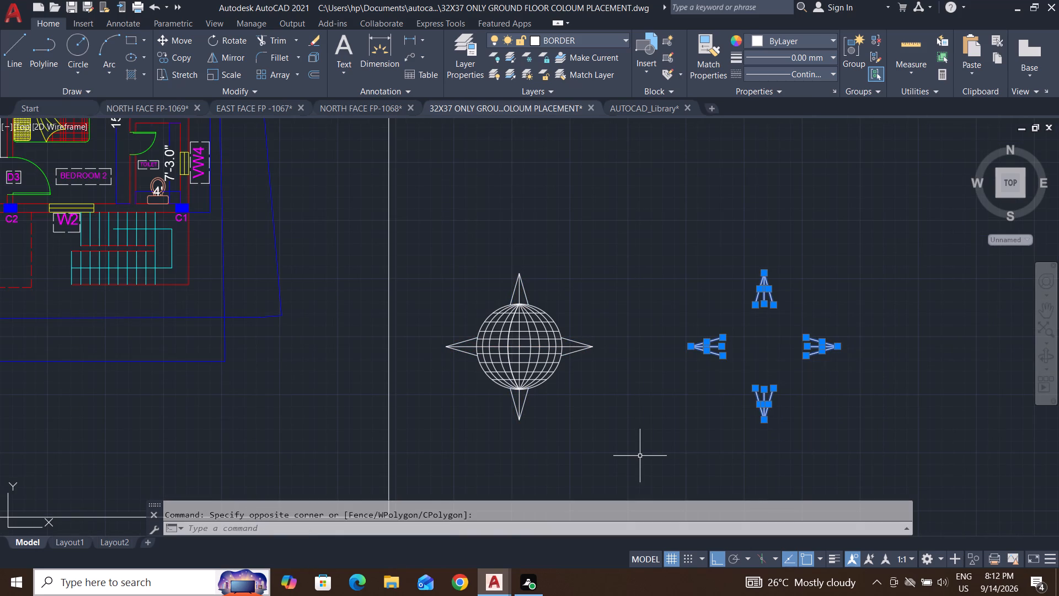
type("SC")
key("Return")
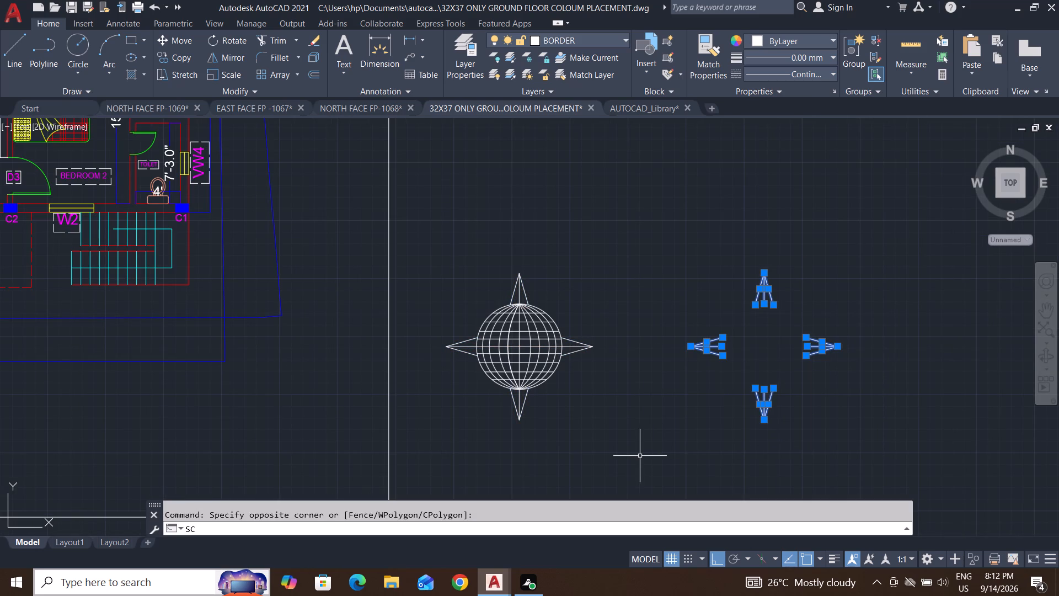
left_click(691, 346)
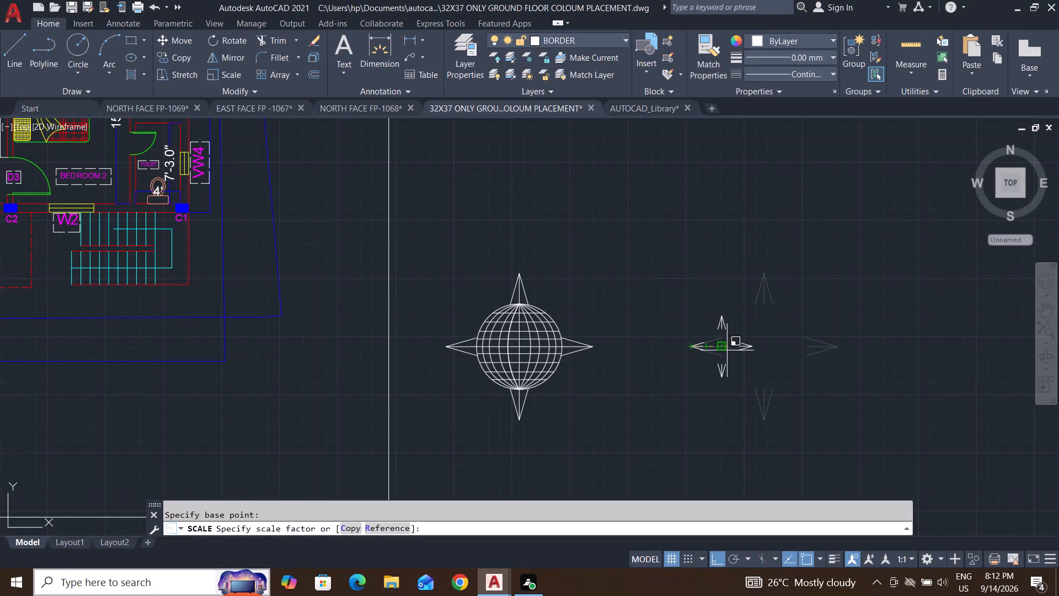
left_click(741, 348)
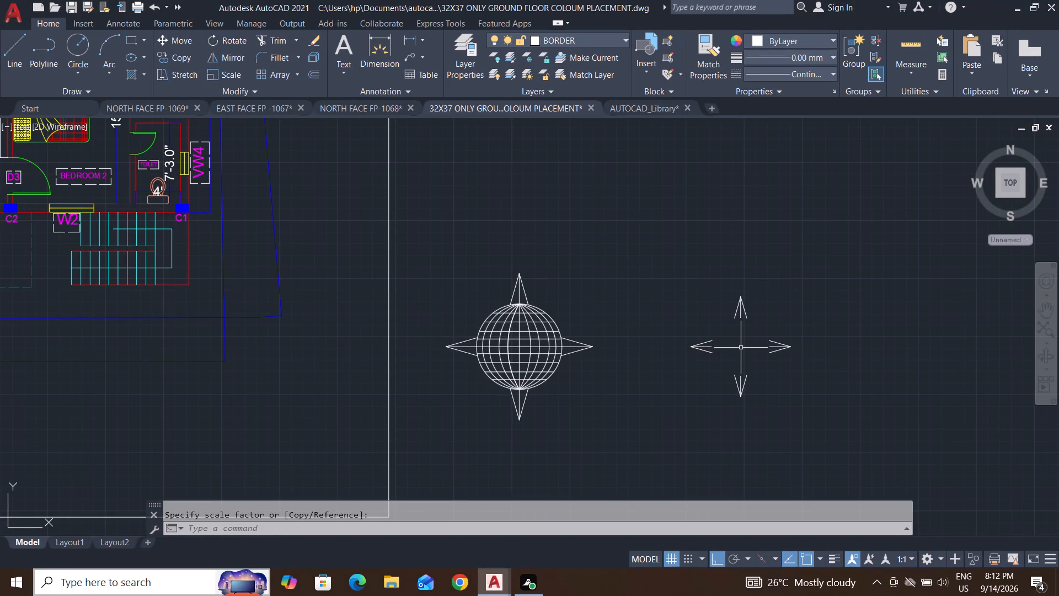
key("Escape")
key("Escape")
key("Escape")
Rotate the four smaller spikes 344° about the bottom spike's tip, with Ortho turned off.
left_click(852, 254)
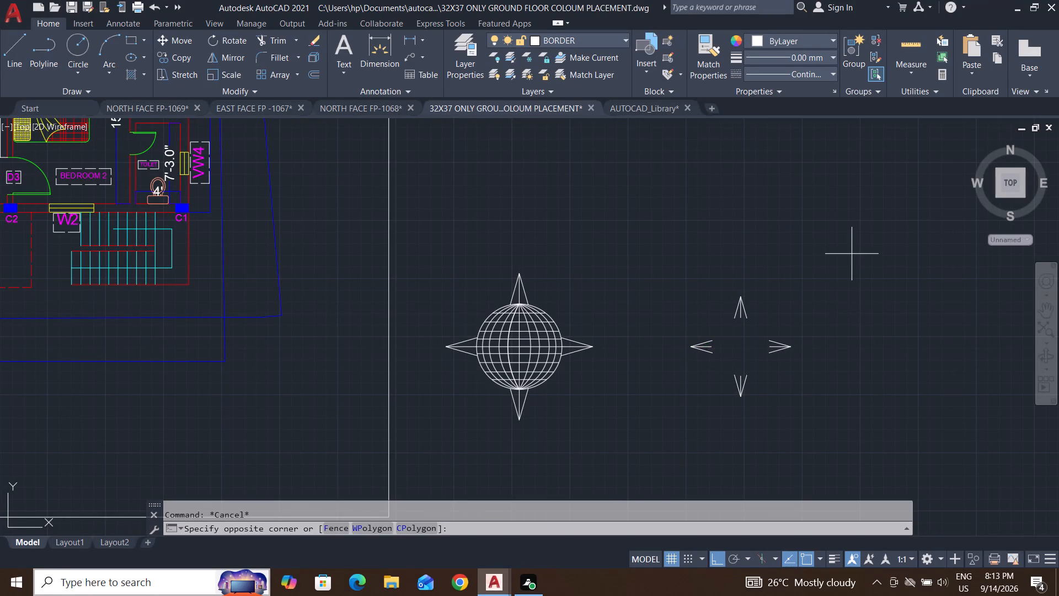
left_click(668, 432)
type("RO")
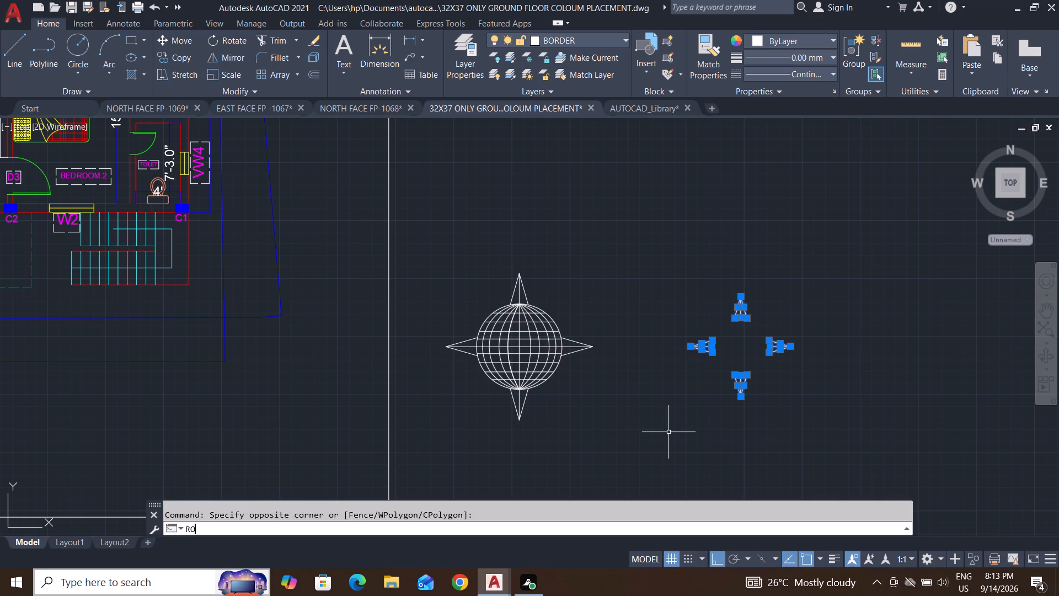
key("Return")
left_click(744, 400)
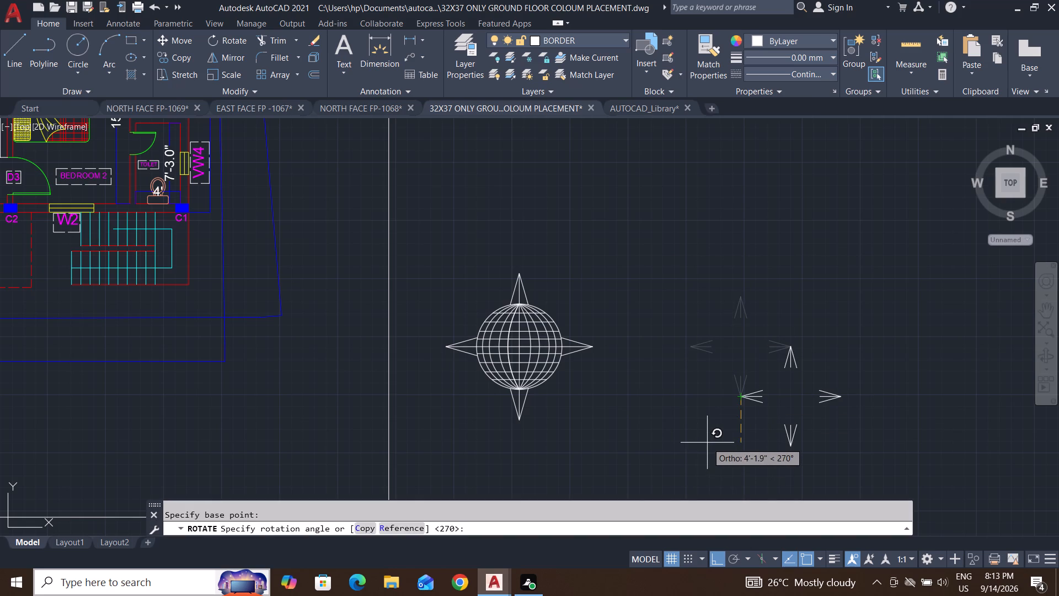
left_click(716, 557)
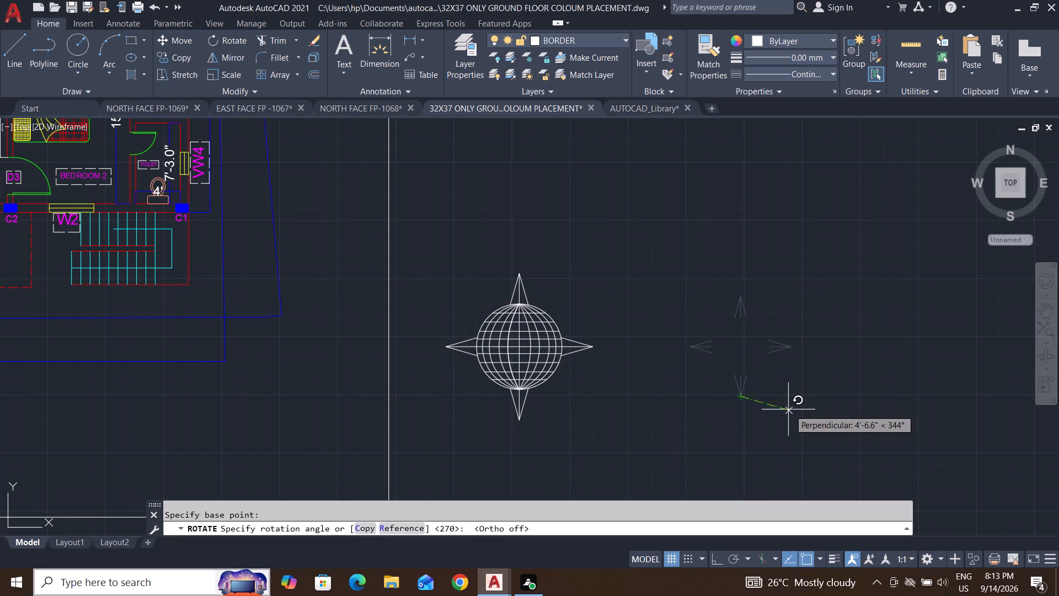
left_click(788, 409)
key("Return")
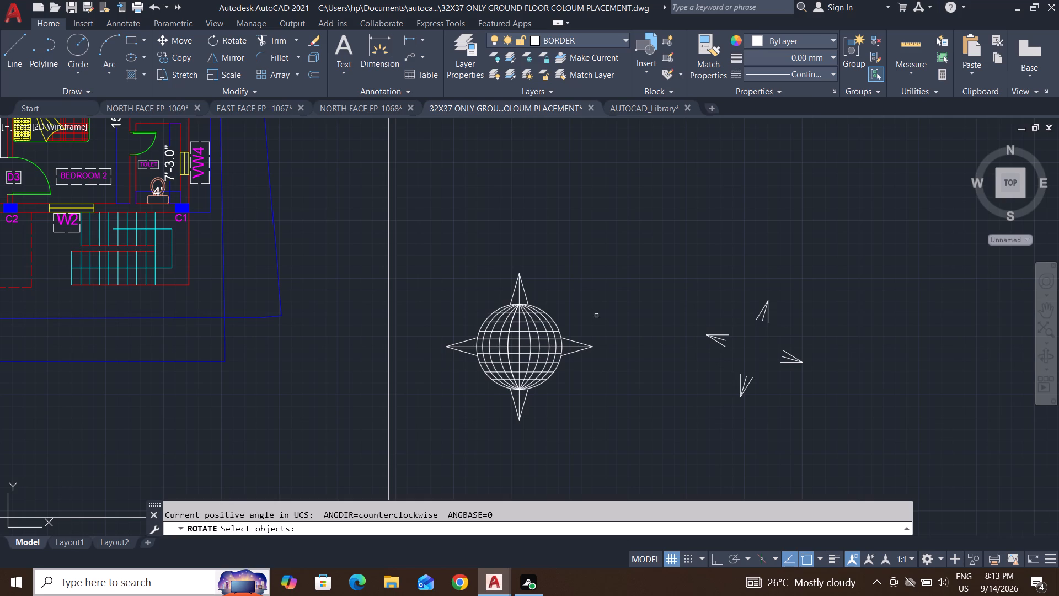
key("Escape")
key("Escape")
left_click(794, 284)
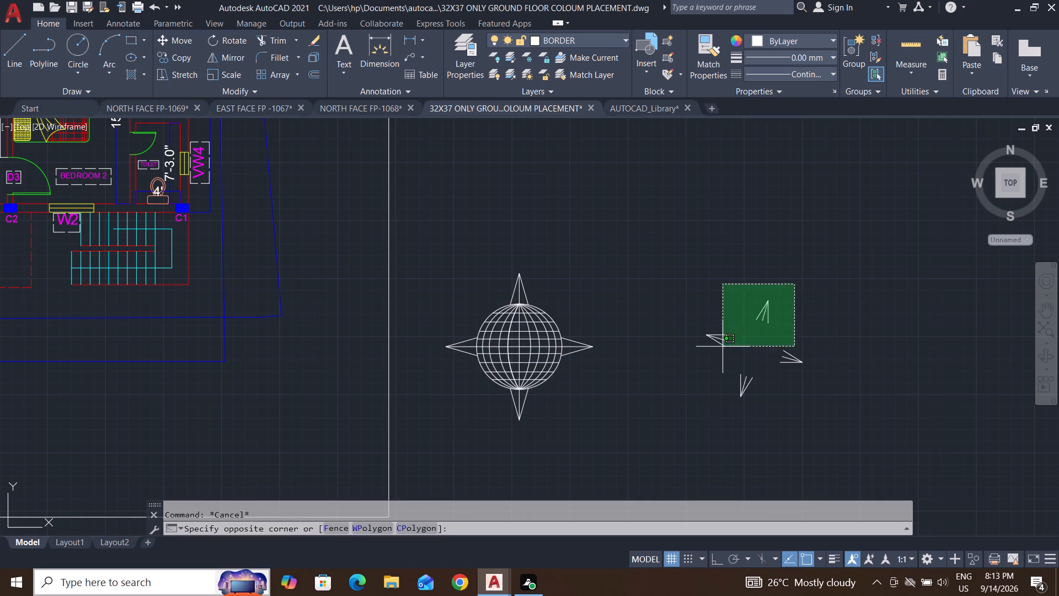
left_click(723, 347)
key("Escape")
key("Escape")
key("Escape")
Move the small upper spike by its base midpoint to where the globe's second latitude line from the top meets the outer circle's right side.
left_click(801, 276)
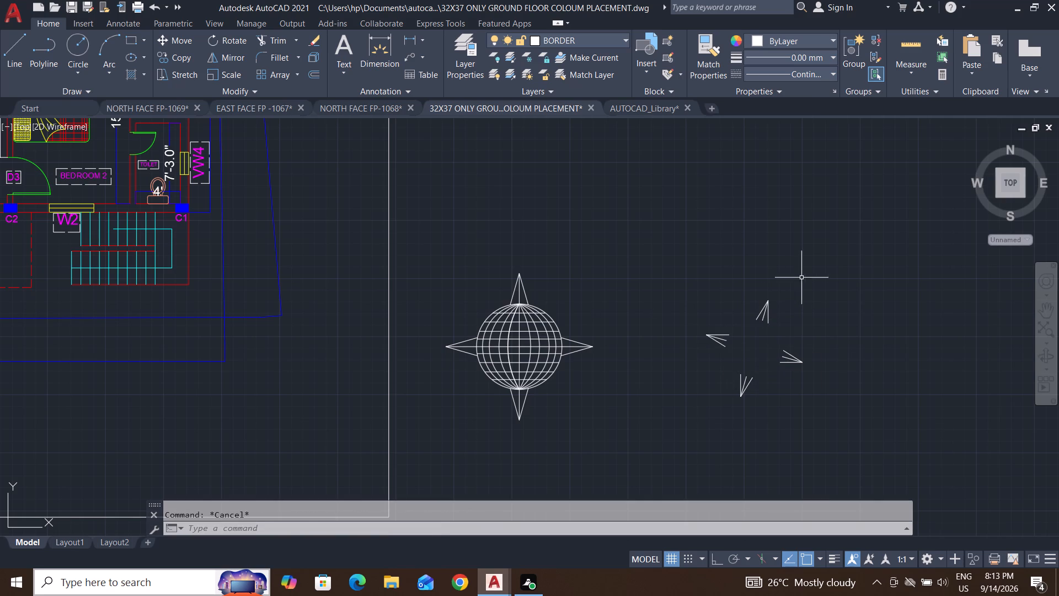
left_click(731, 338)
key("m")
key("Return")
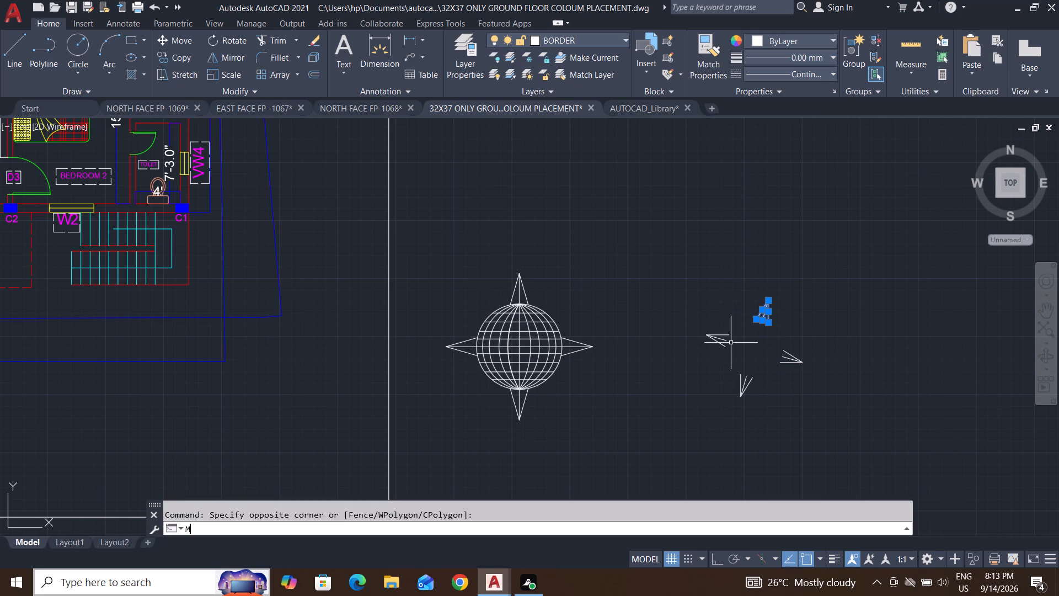
scroll(729, 330, "up", 2)
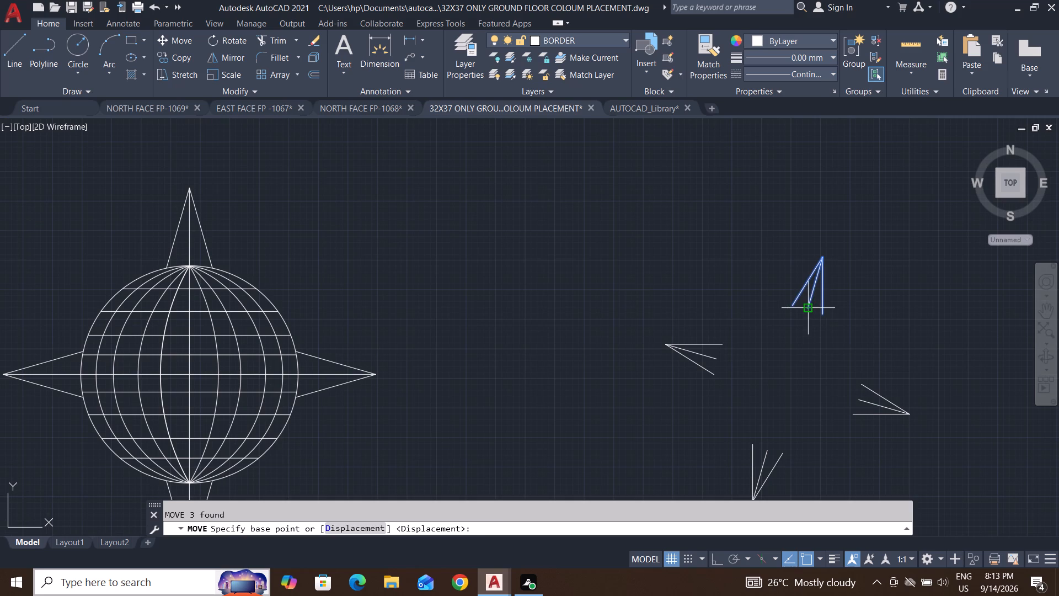
left_click(809, 308)
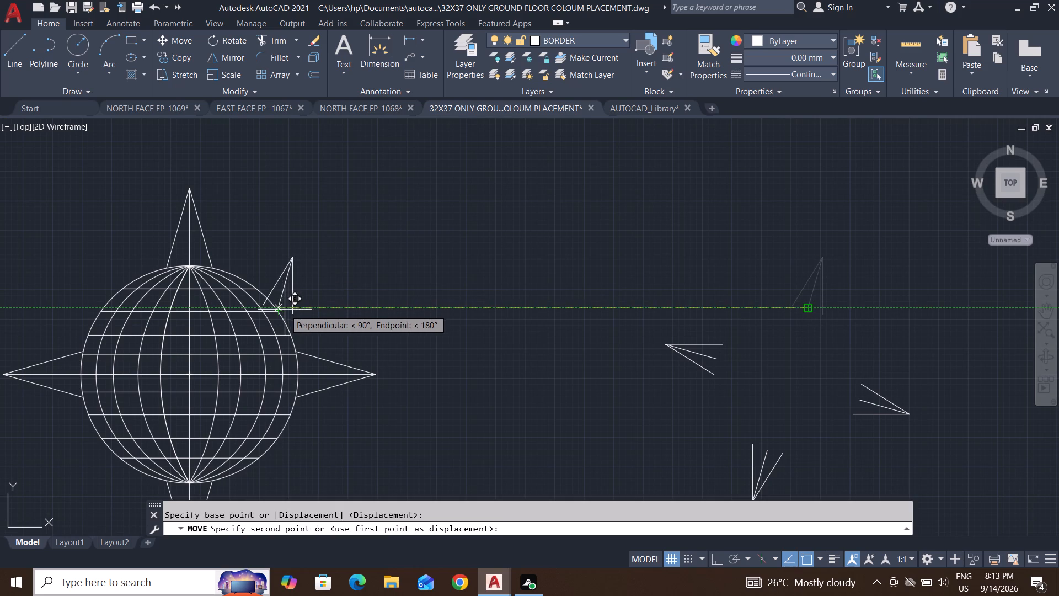
scroll(266, 326, "up", 3)
left_click(318, 265)
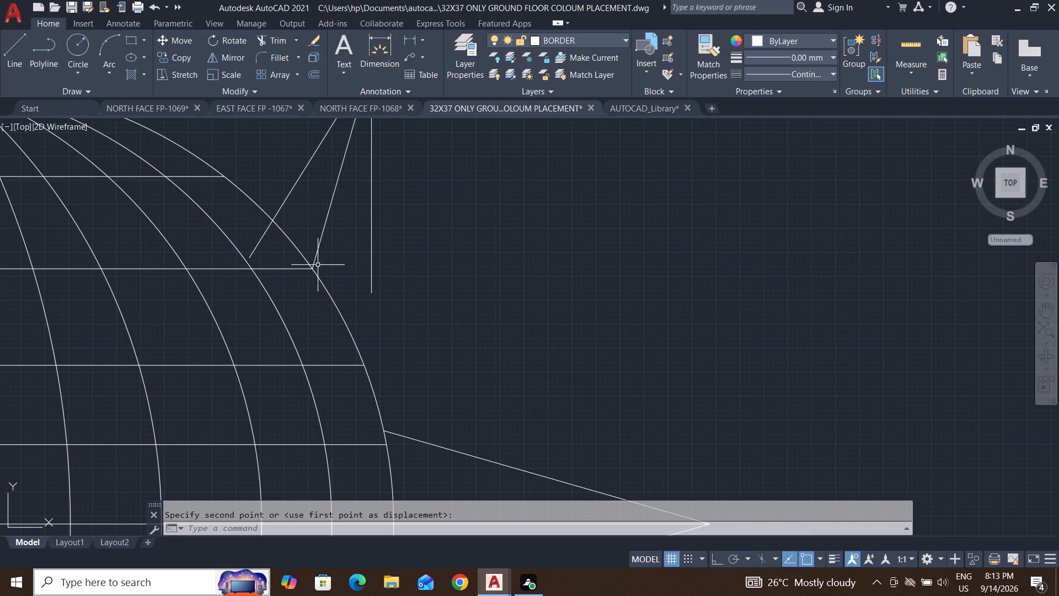
scroll(521, 400, "down", 2)
key("Escape")
key("Escape")
key("Escape")
key("Escape")
key("Escape")
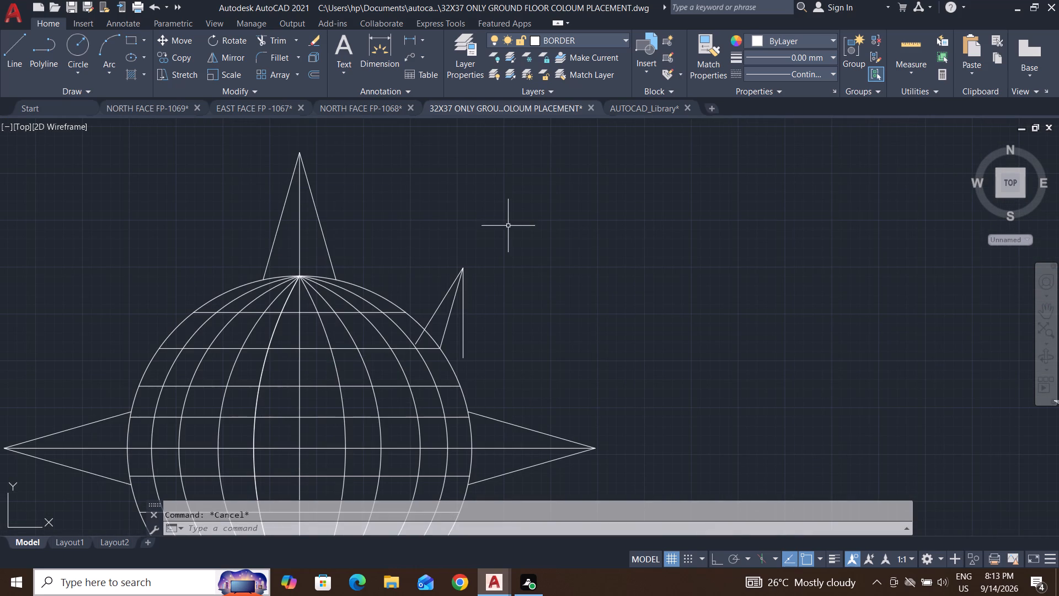
Rotate the small spike clockwise about its right base corner so it points diagonally up and away from the globe.
left_click(509, 222)
left_click(448, 307)
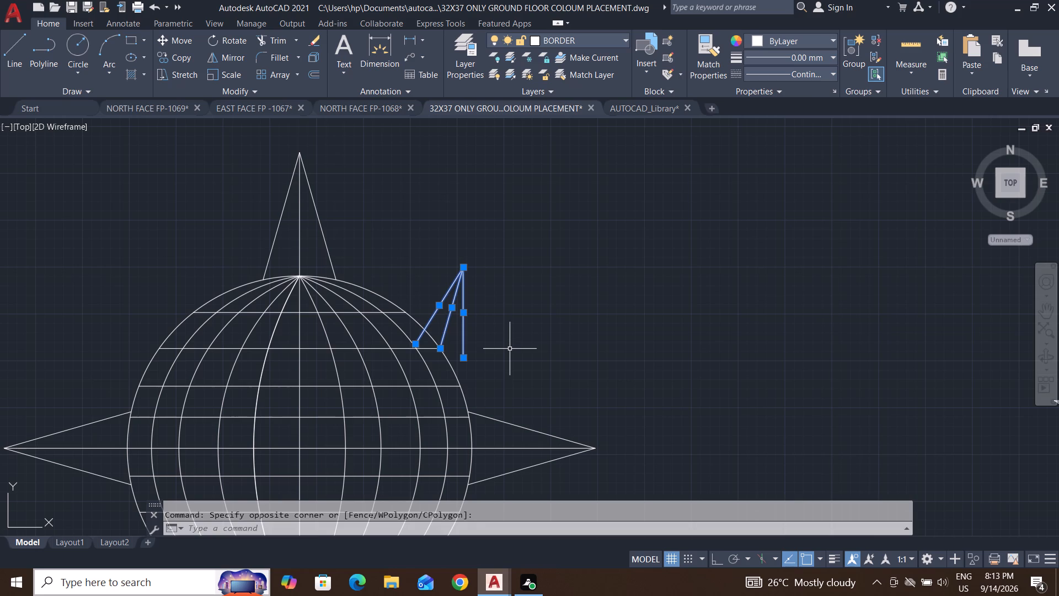
type("RO")
key("Return")
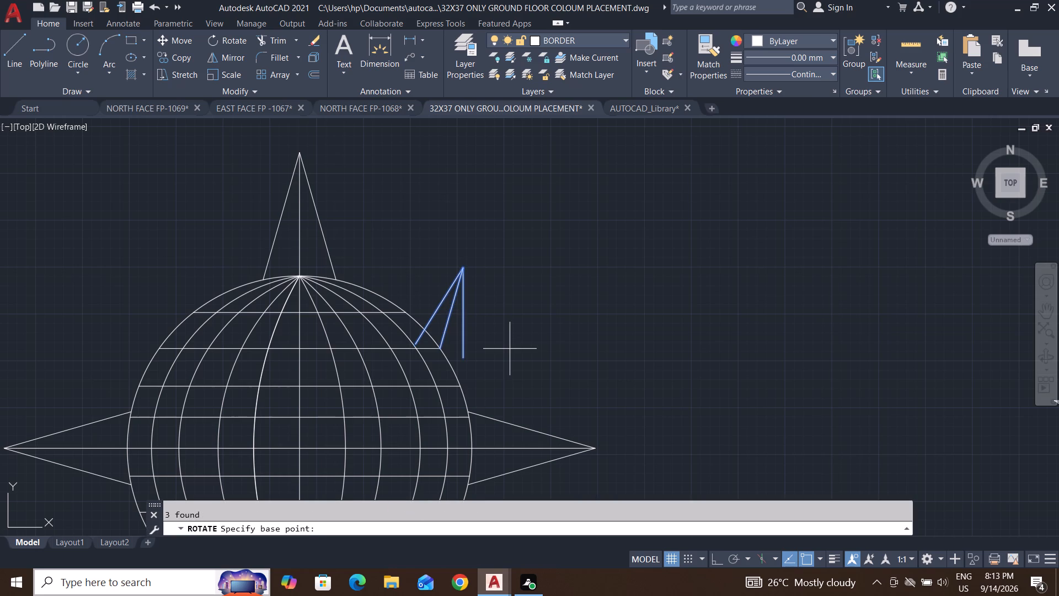
left_click(462, 359)
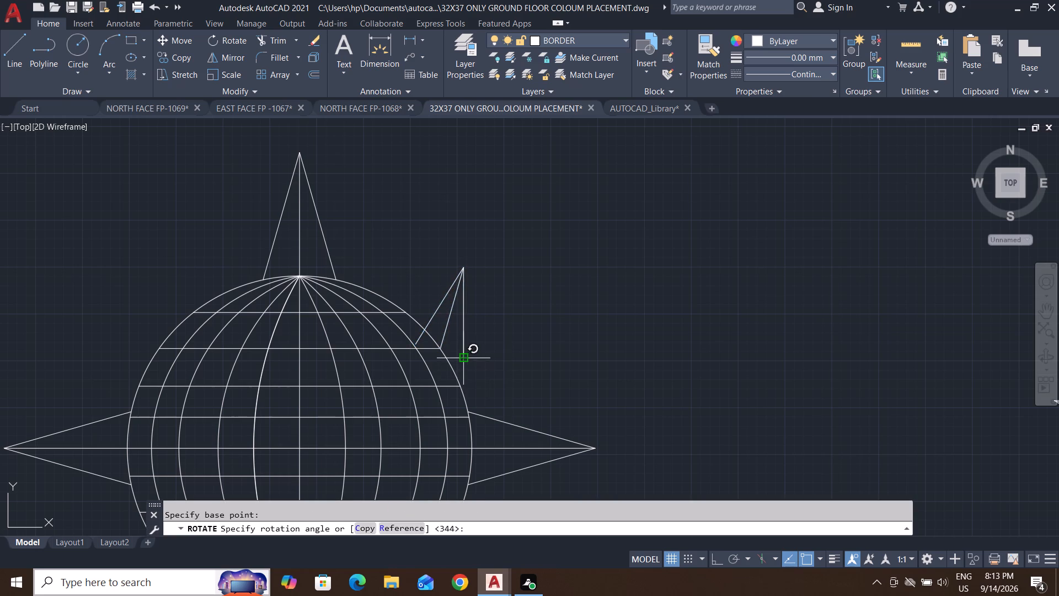
left_click(506, 392)
key("Escape")
key("Escape")
key("Escape")
key("Escape")
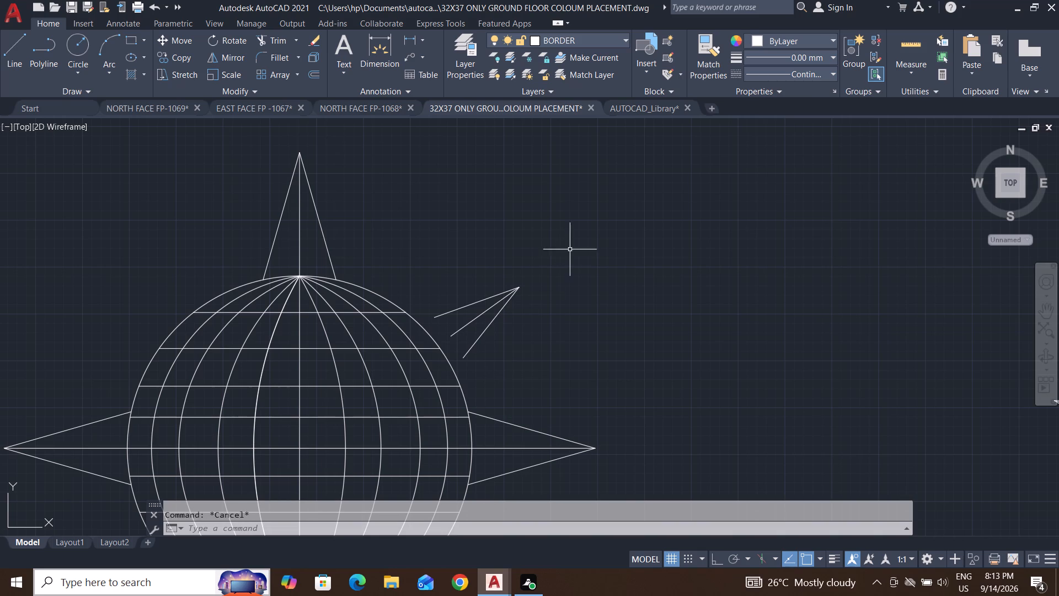
key("Escape")
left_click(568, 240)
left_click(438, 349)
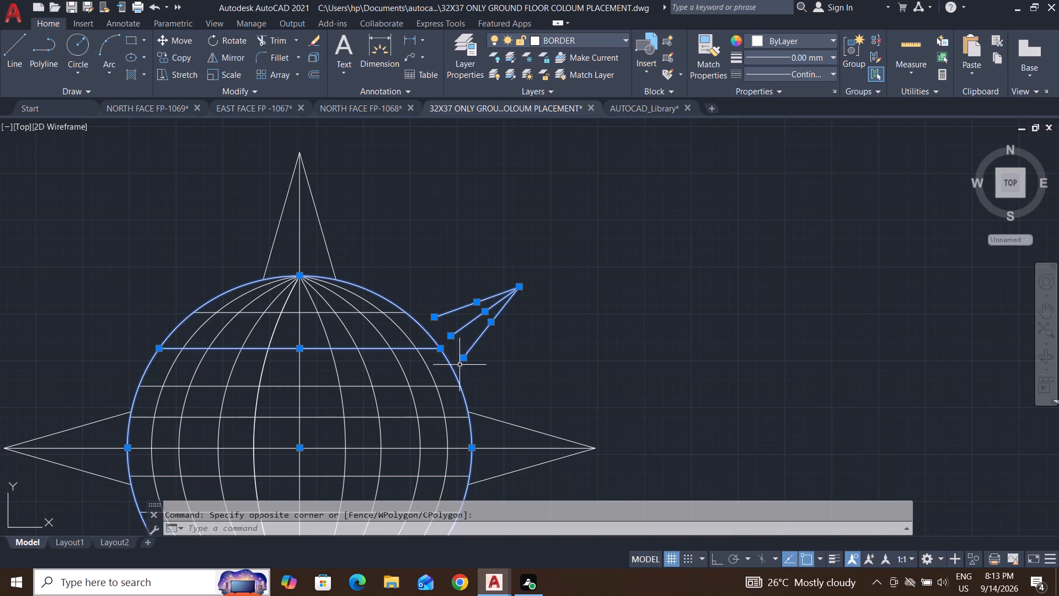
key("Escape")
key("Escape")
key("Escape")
Move the small diagonal spike by its centre line's base end to where the second latitude line from the top meets the outer circle.
left_click(561, 242)
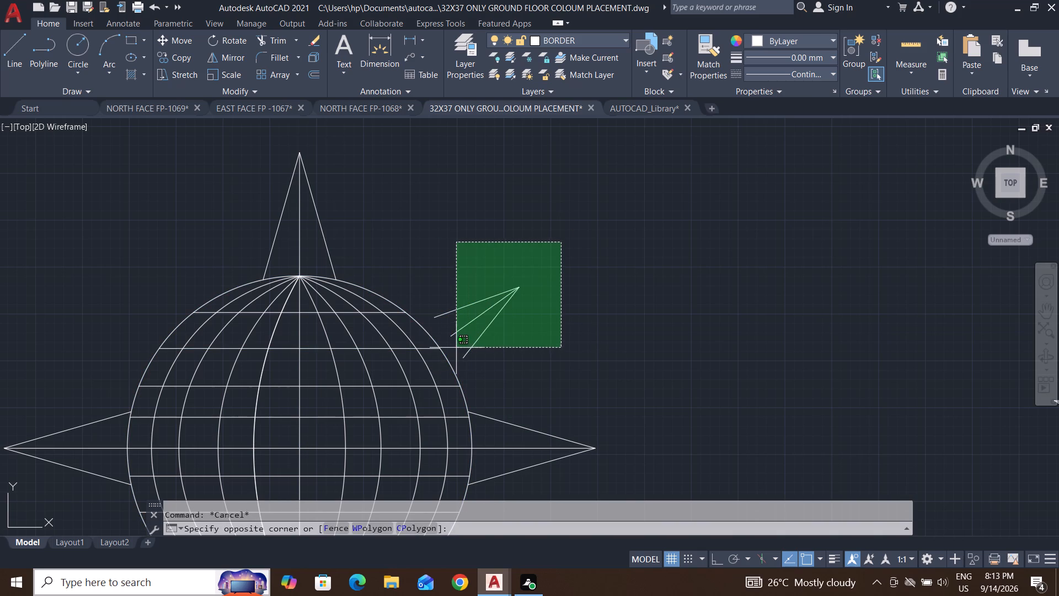
left_click(449, 342)
key("m")
key("Return")
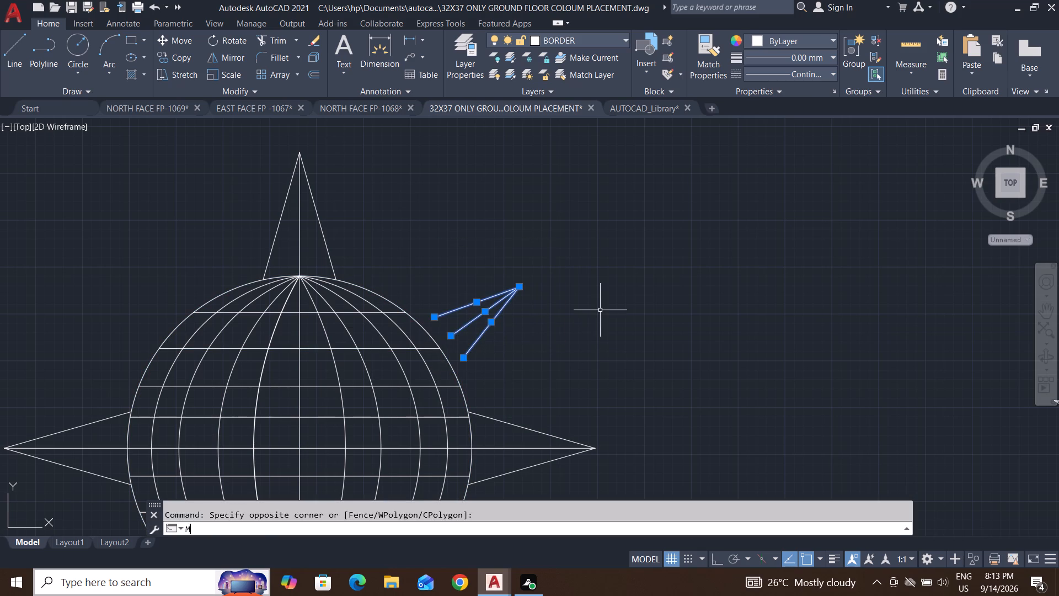
left_click(452, 337)
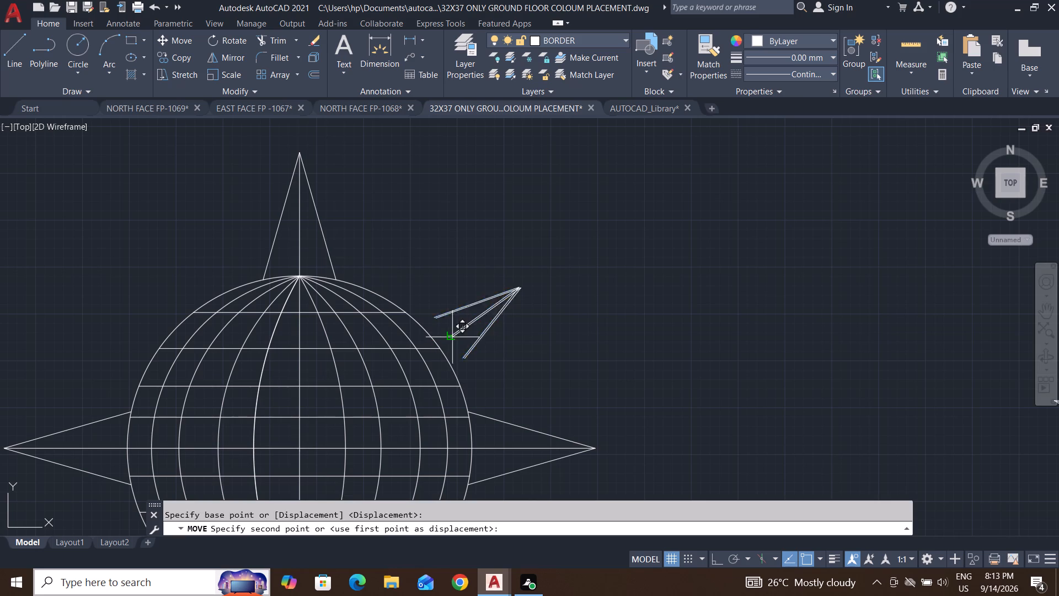
left_click(445, 349)
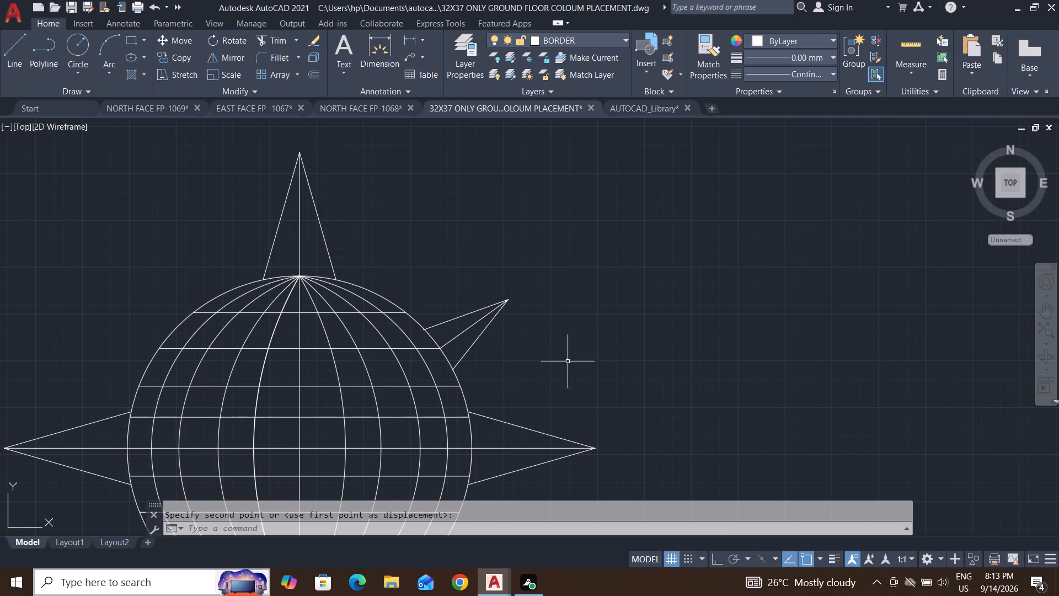
scroll(454, 345, "up", 3)
middle_click_drag(469, 366, 503, 355)
key("Escape")
key("Escape")
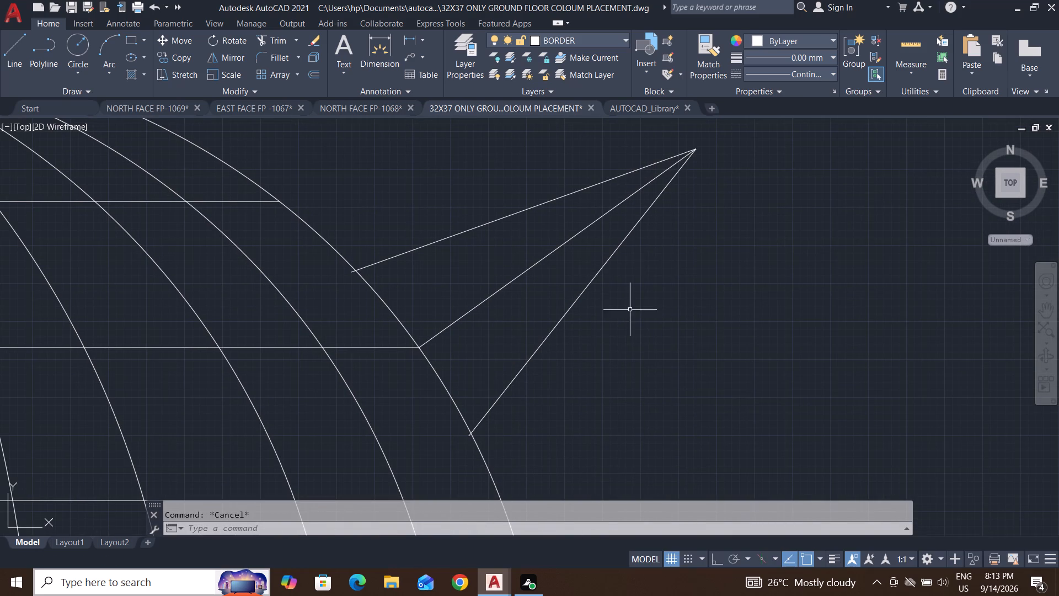
Nudge the small diagonal spike slightly outward by its upper base corner so that corner sits on the outer circle.
middle_click_drag(634, 319, 662, 358)
key("Escape")
key("Escape")
key("Escape")
left_click(781, 158)
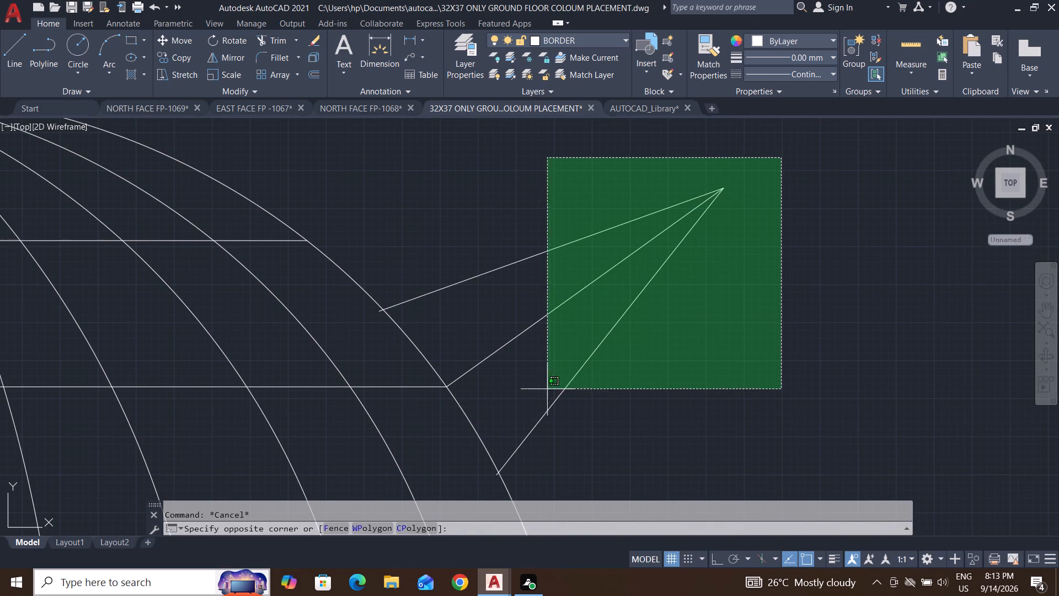
left_click(479, 392)
key("m")
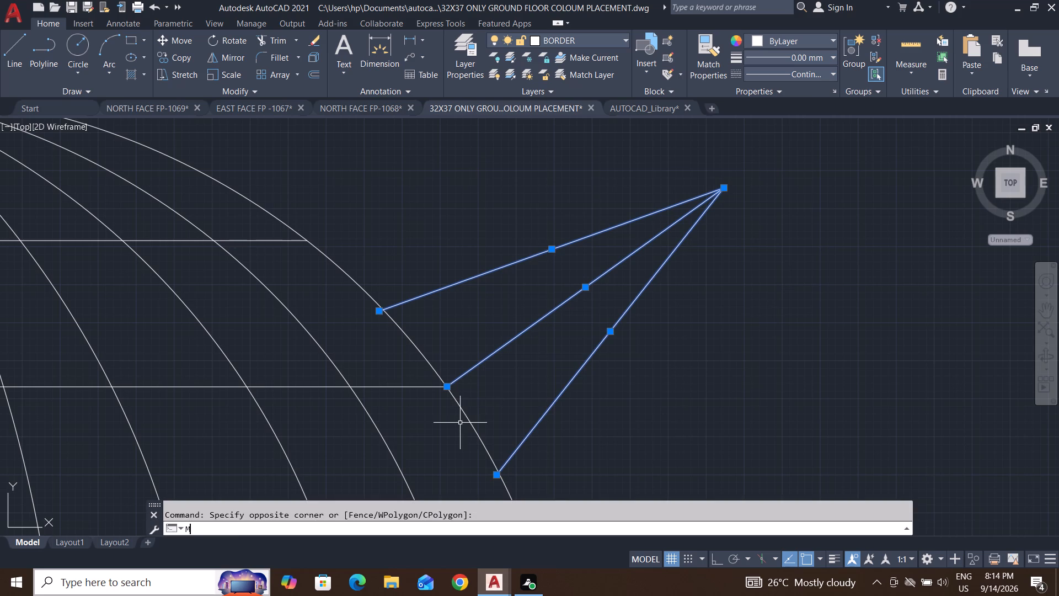
key("Return")
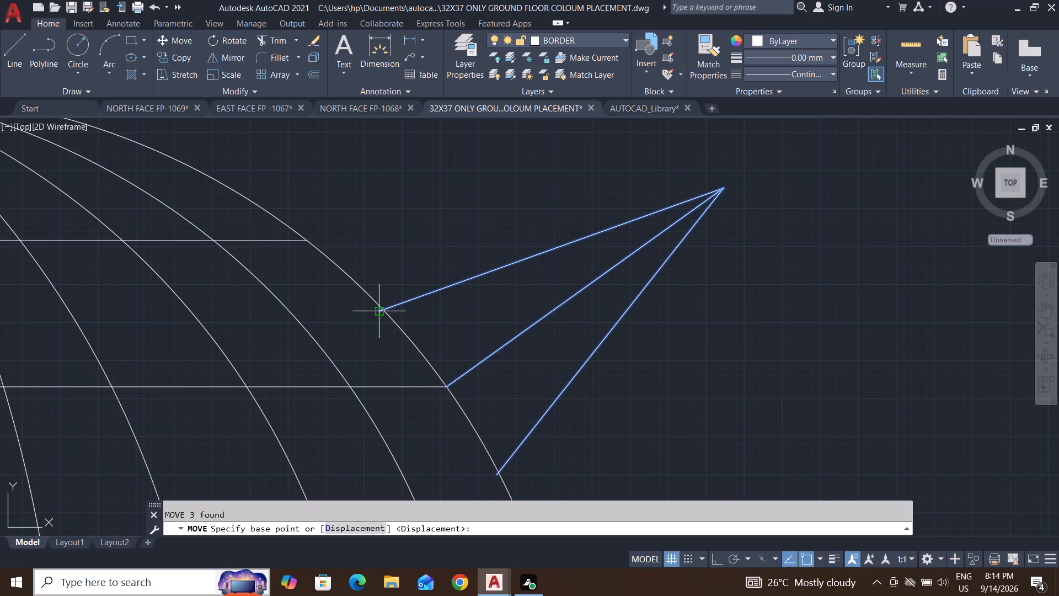
left_click(381, 311)
left_click(386, 311)
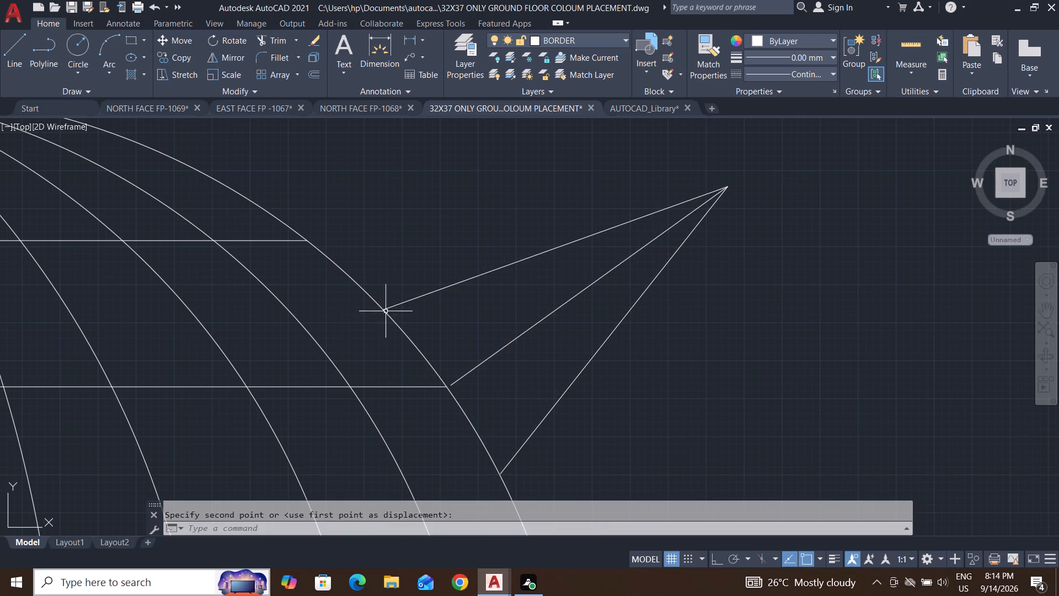
key("Escape")
key("Escape")
Extend the small diagonal spike's lower side line and centre line to the globe's outer circle.
type("EX")
key("space")
left_click(589, 430)
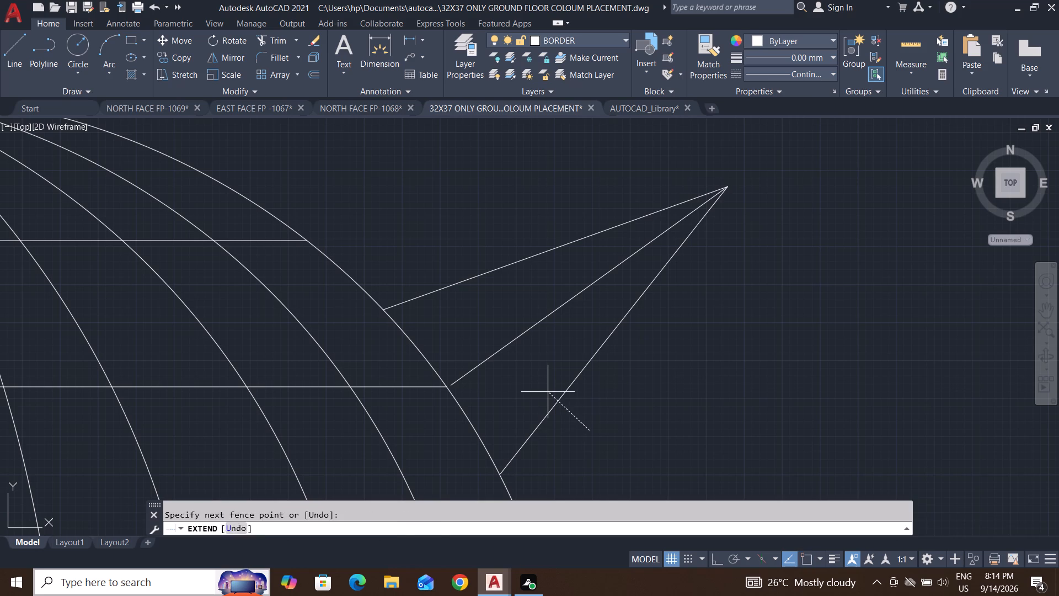
left_click(548, 392)
key("Escape")
key("Escape")
key("Escape")
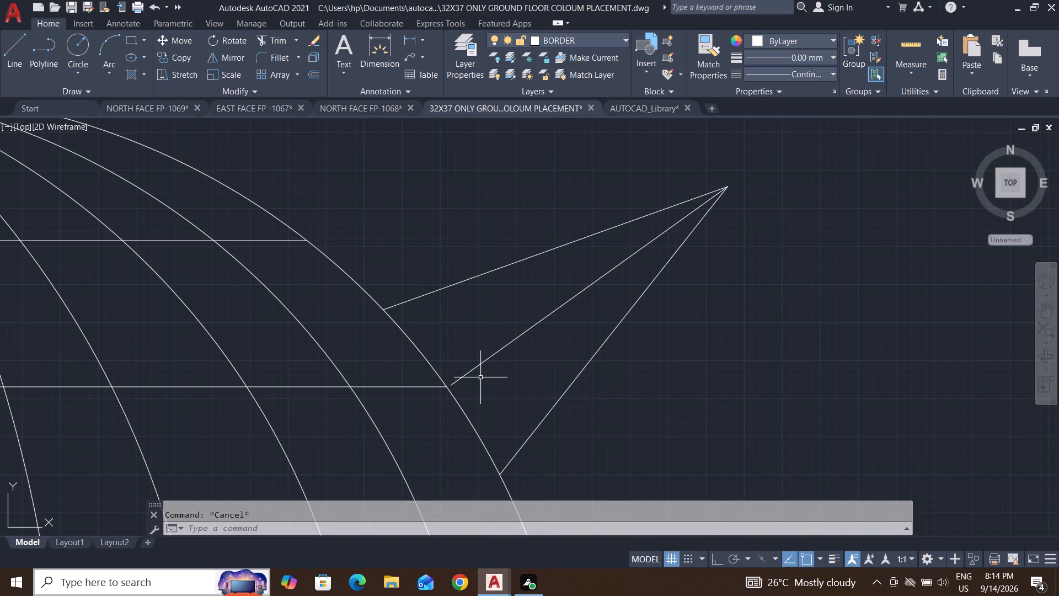
key("Escape")
key("Escape")
type("EX")
key("space")
key("space")
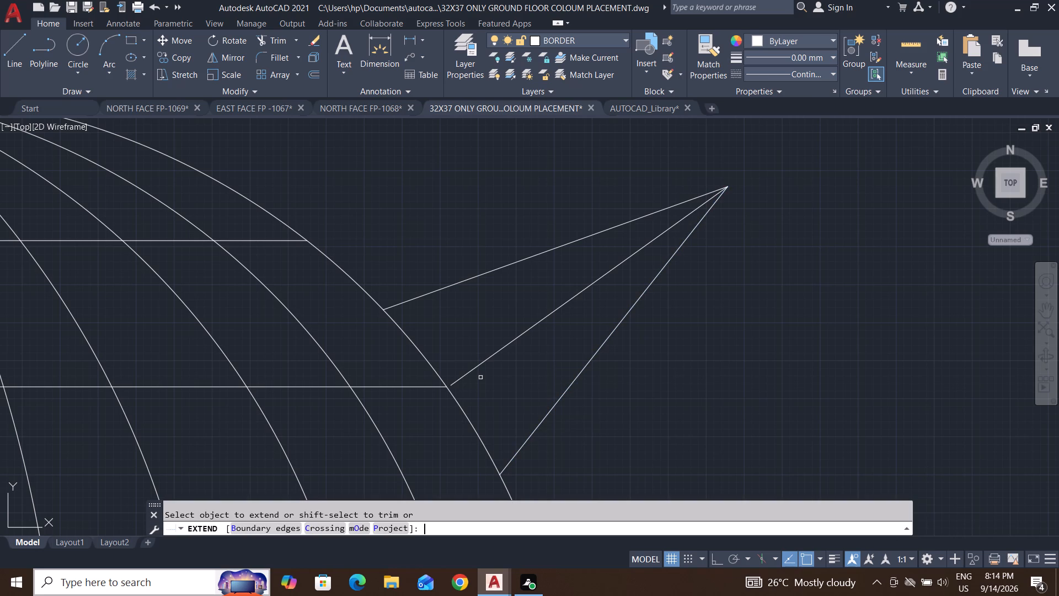
left_click(507, 382)
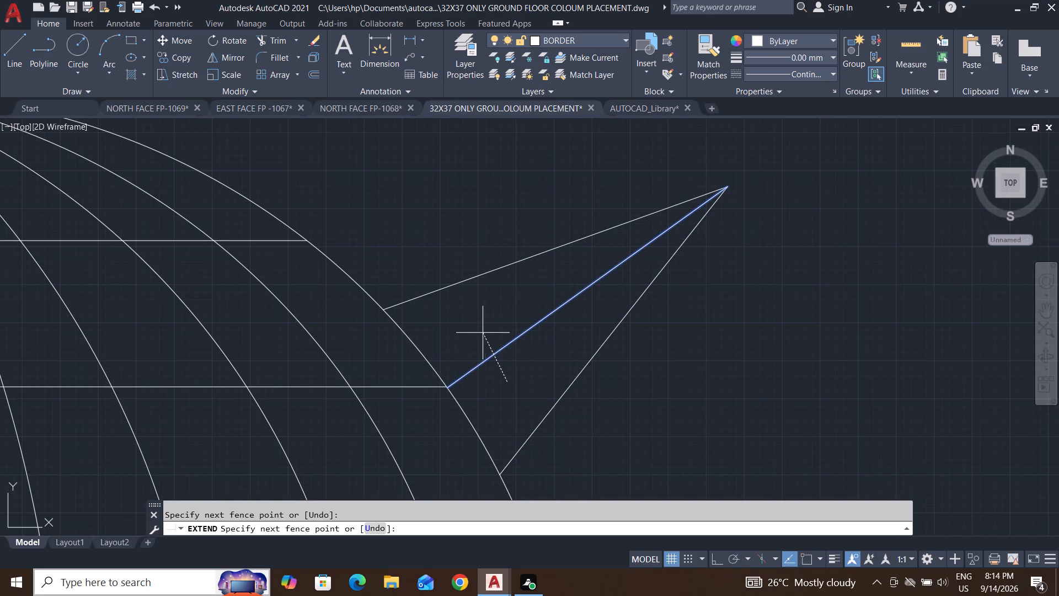
left_click(483, 333)
key("Escape")
Mirror the small upper-right spike about a diagonal line through the globe's centre onto its lower-left side, keeping the original.
scroll(625, 406, "down", 6)
middle_click_drag(625, 406, 510, 295)
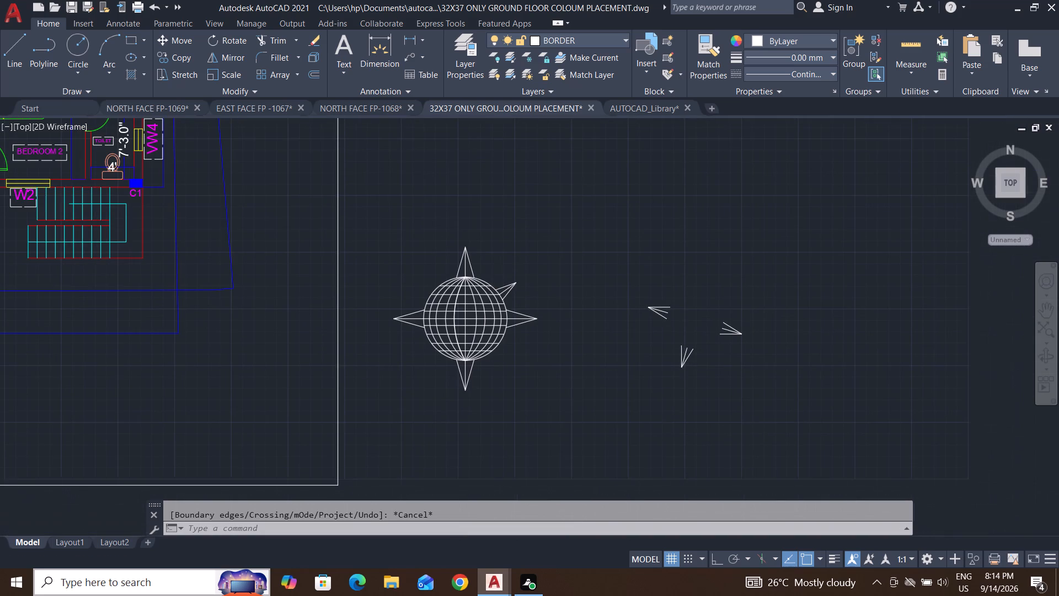
key("Escape")
key("Escape")
key("Escape")
key("Escape")
scroll(477, 315, "up", 2)
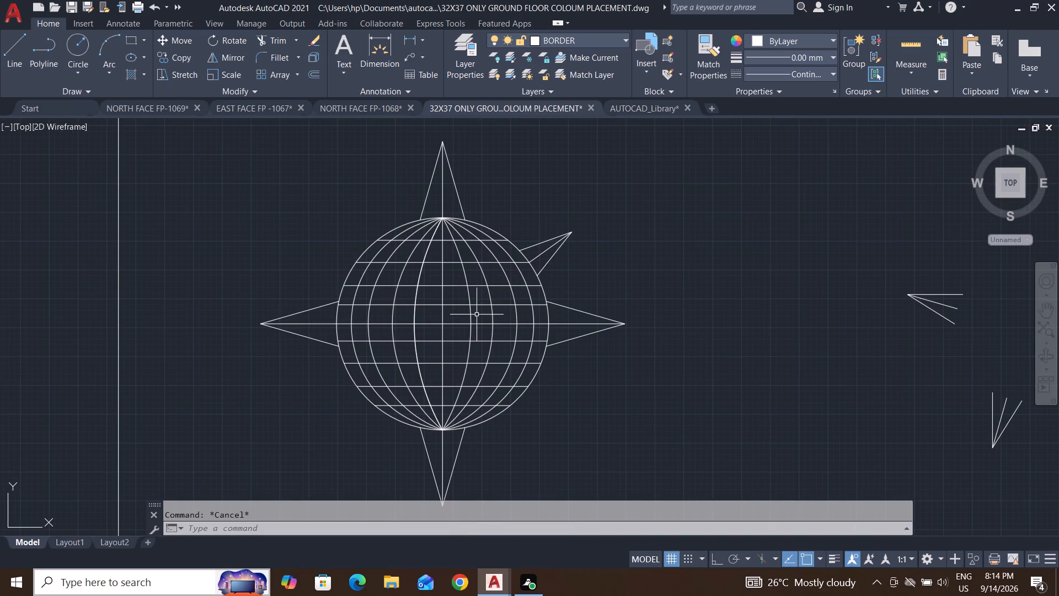
left_click(603, 202)
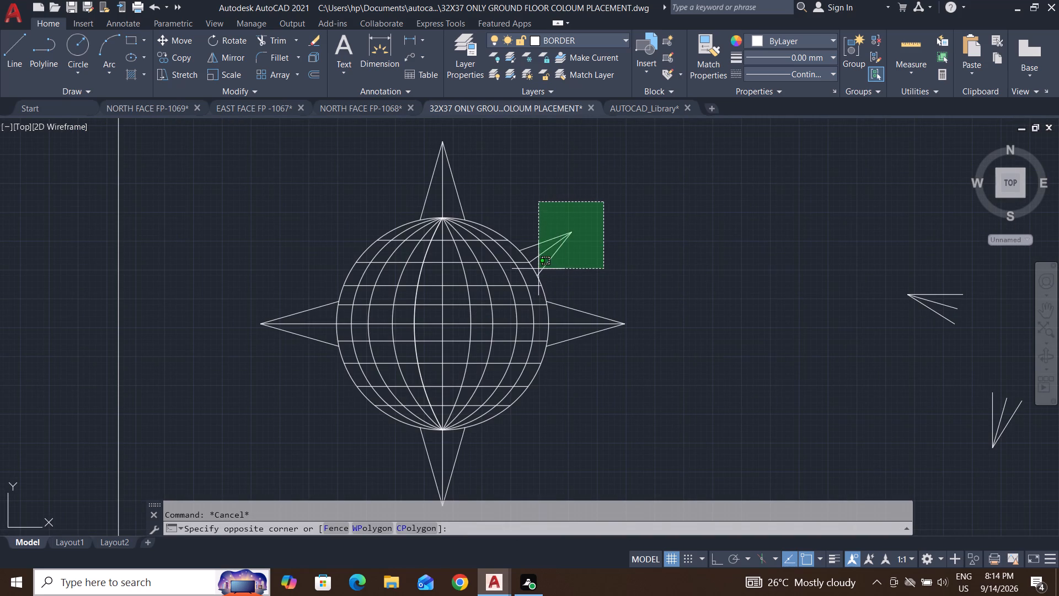
left_click(538, 269)
key("m")
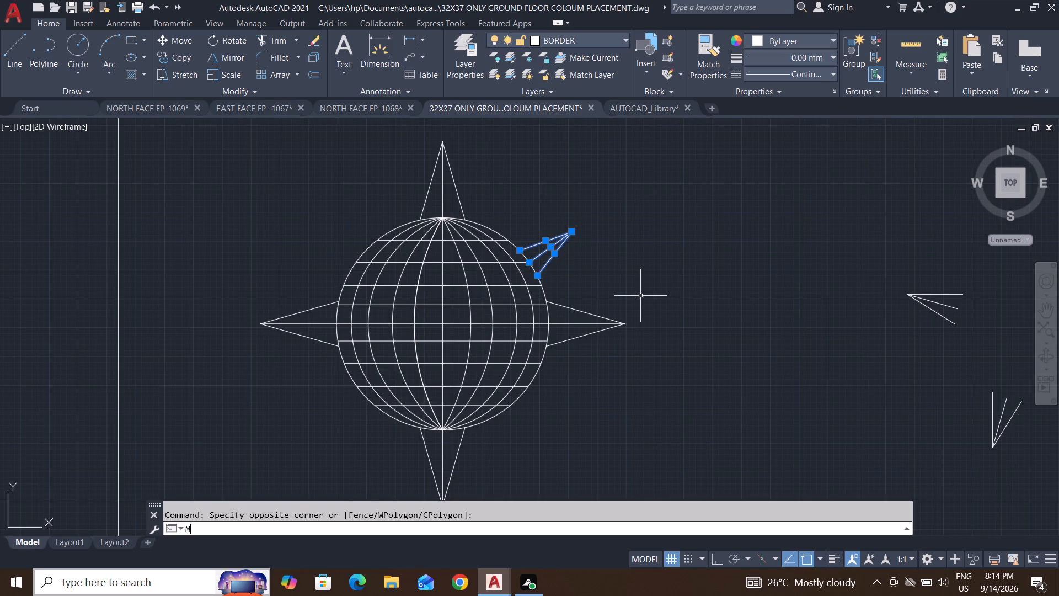
key("i")
key("Return")
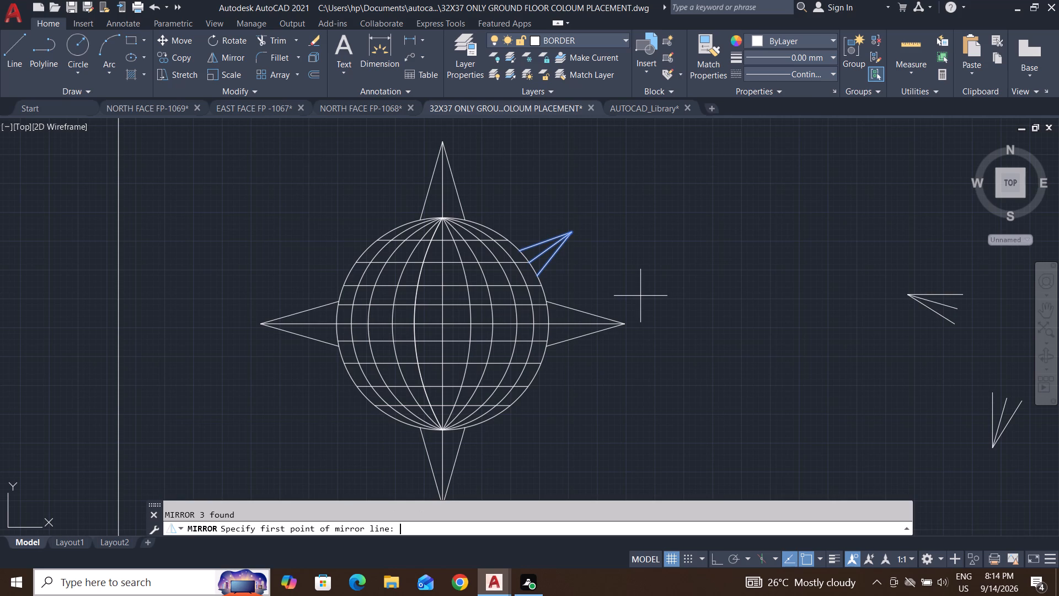
left_click(442, 320)
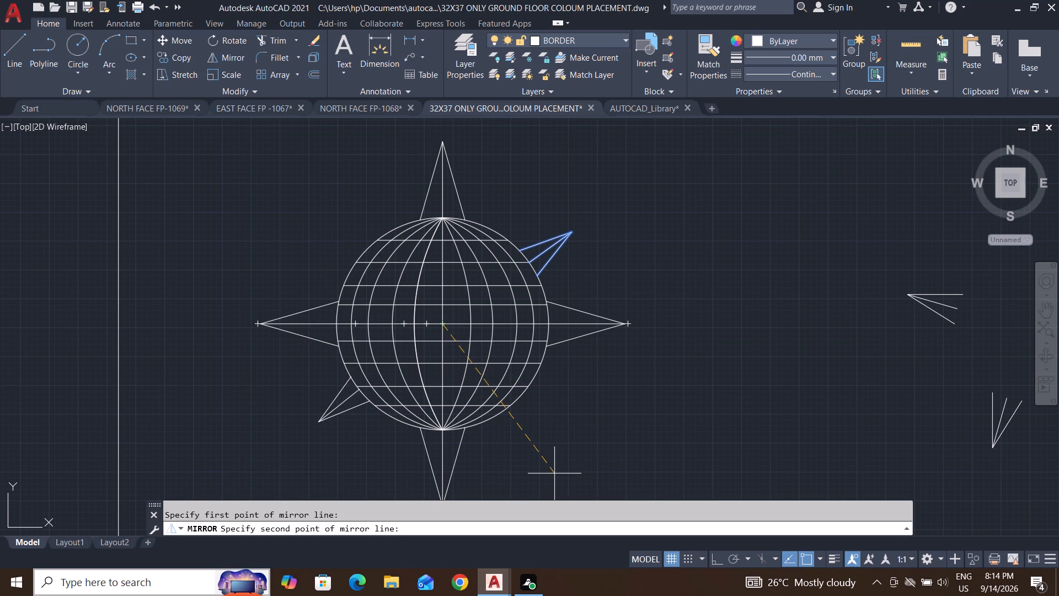
middle_click_drag(554, 473, 596, 423)
scroll(587, 413, "up", 2)
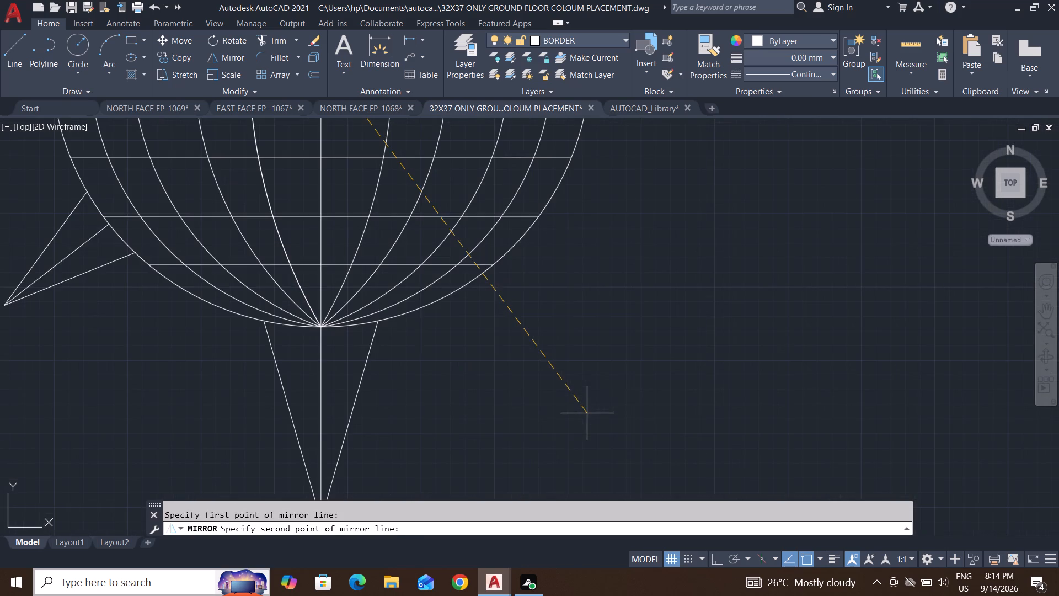
middle_click_drag(587, 413, 747, 460)
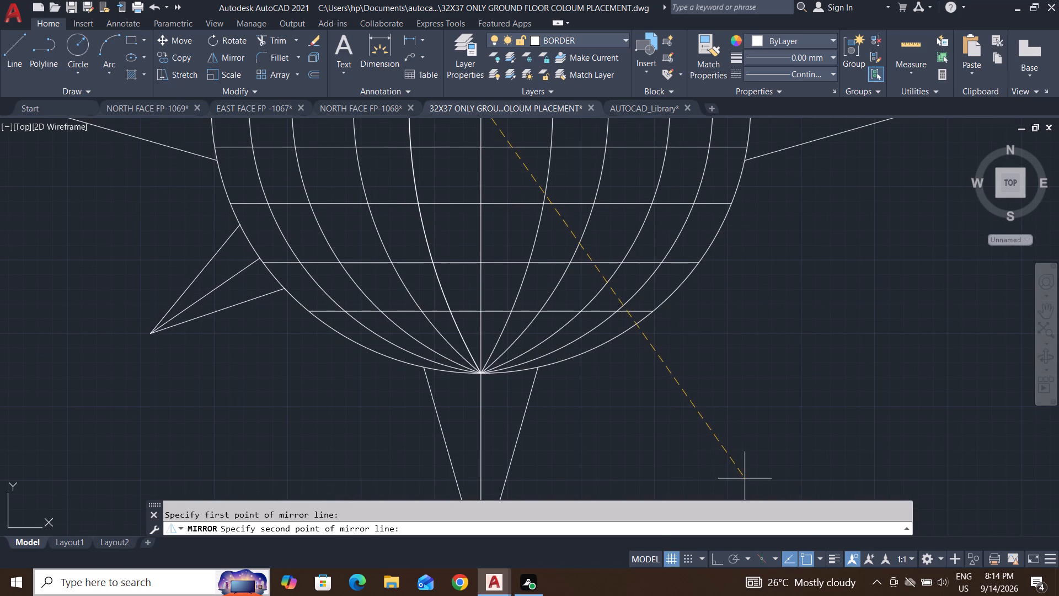
left_click(757, 488)
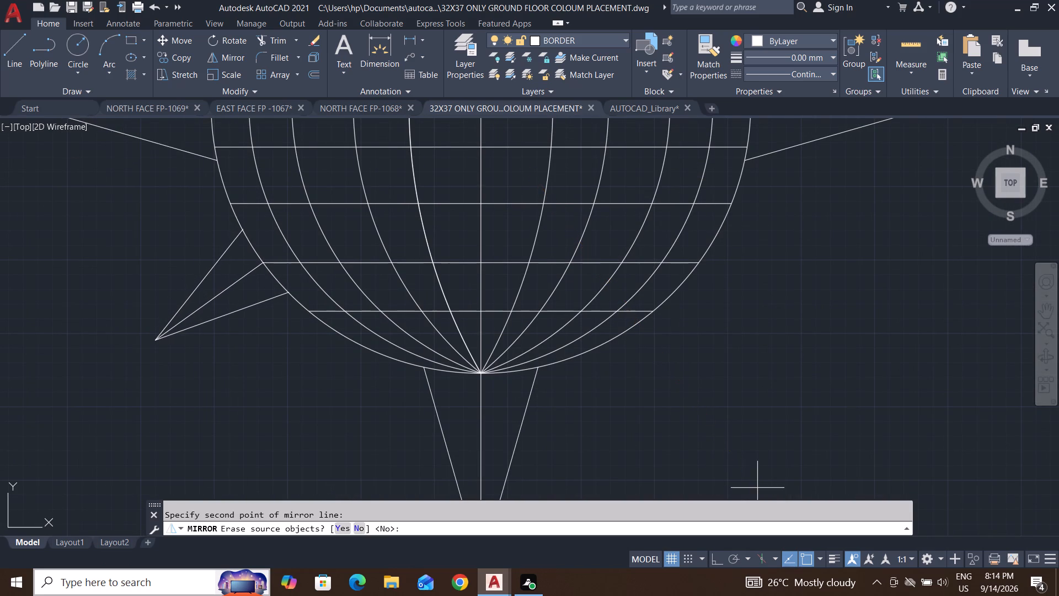
scroll(741, 488, "down", 3)
key("Return")
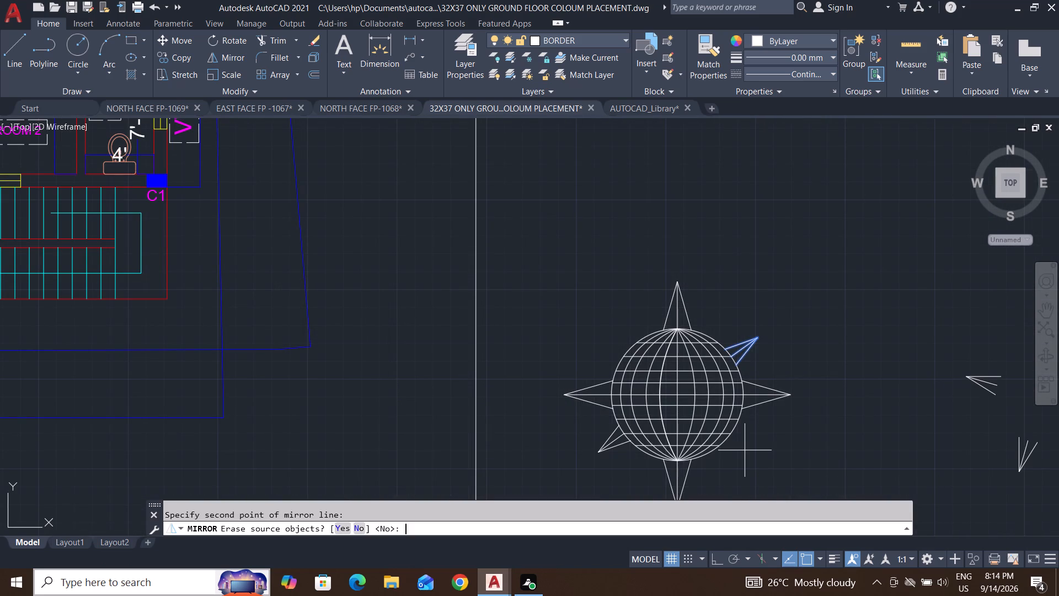
key("Escape")
key("Escape")
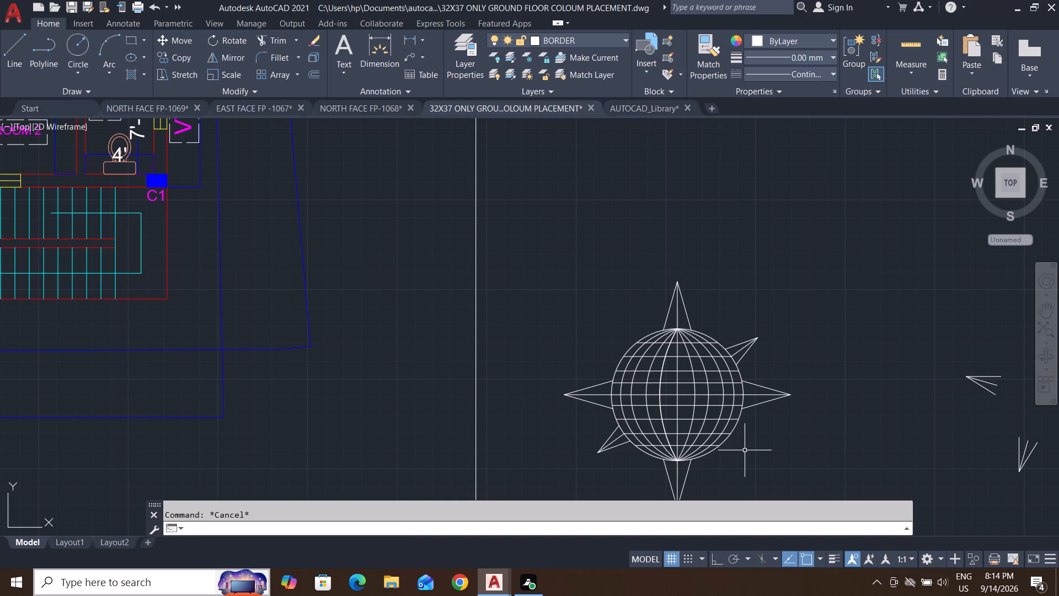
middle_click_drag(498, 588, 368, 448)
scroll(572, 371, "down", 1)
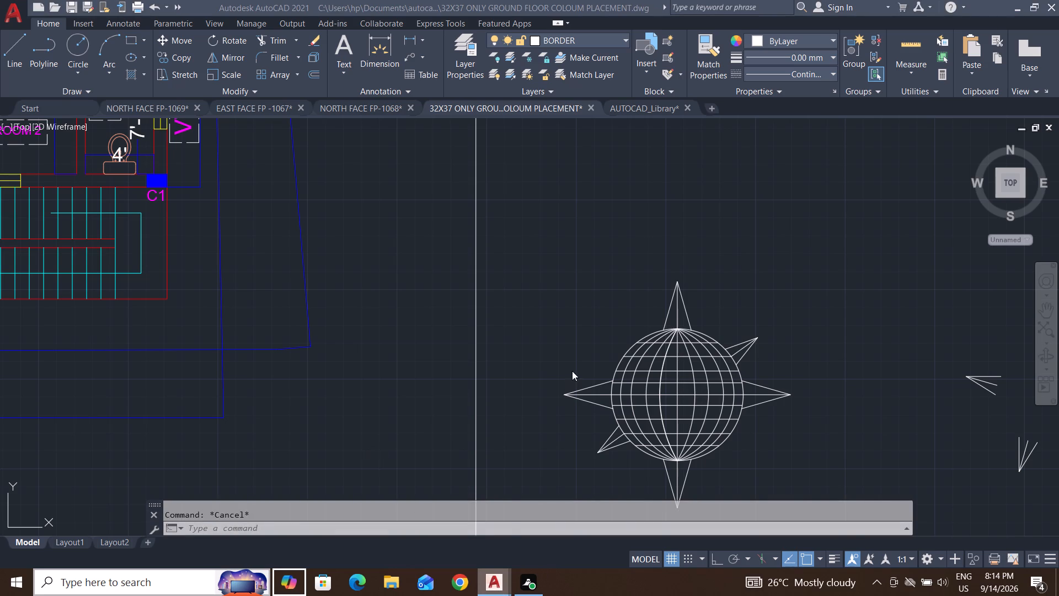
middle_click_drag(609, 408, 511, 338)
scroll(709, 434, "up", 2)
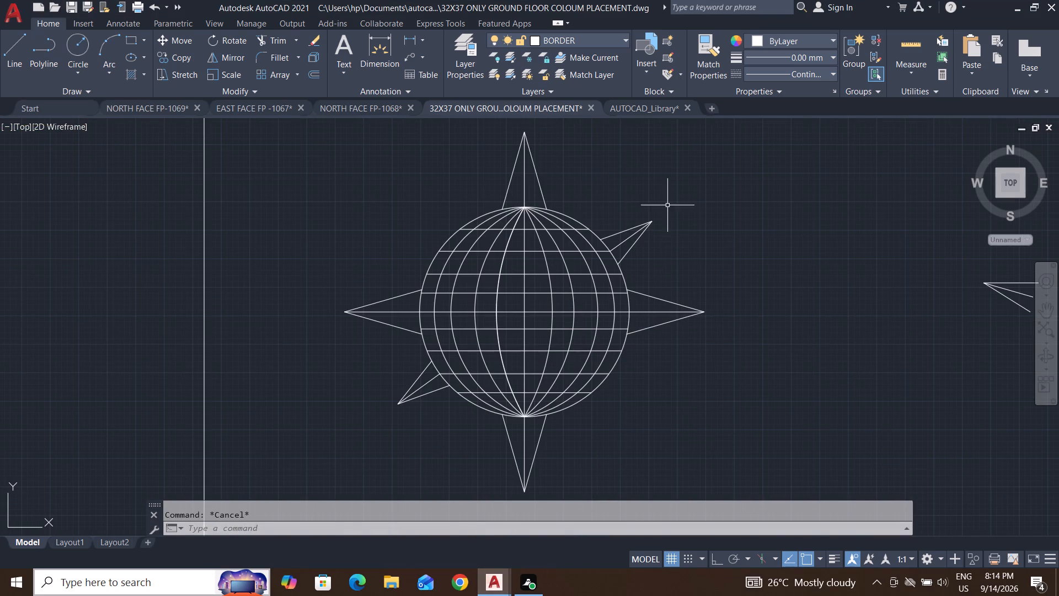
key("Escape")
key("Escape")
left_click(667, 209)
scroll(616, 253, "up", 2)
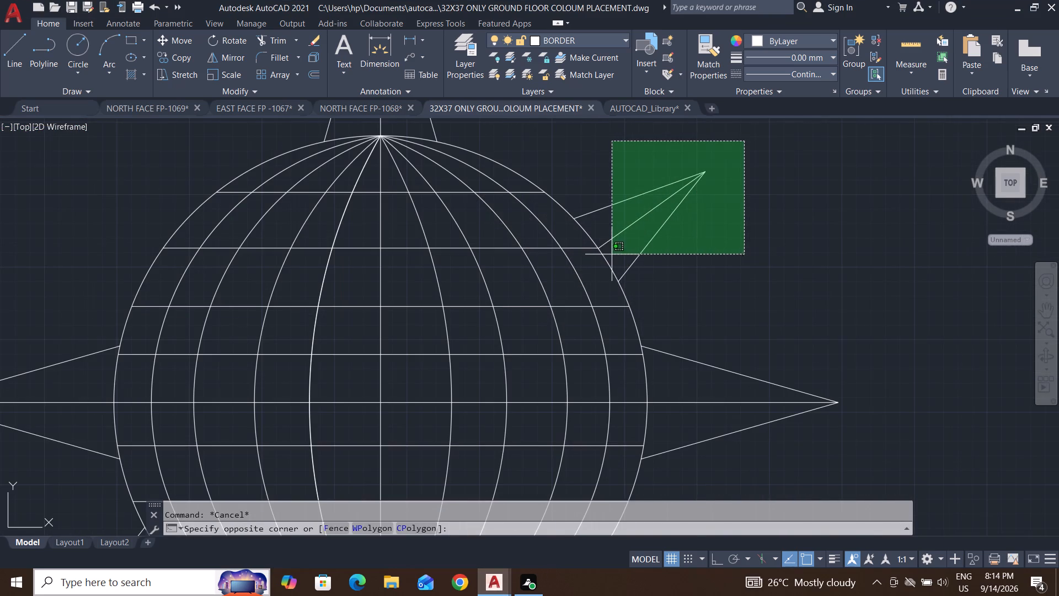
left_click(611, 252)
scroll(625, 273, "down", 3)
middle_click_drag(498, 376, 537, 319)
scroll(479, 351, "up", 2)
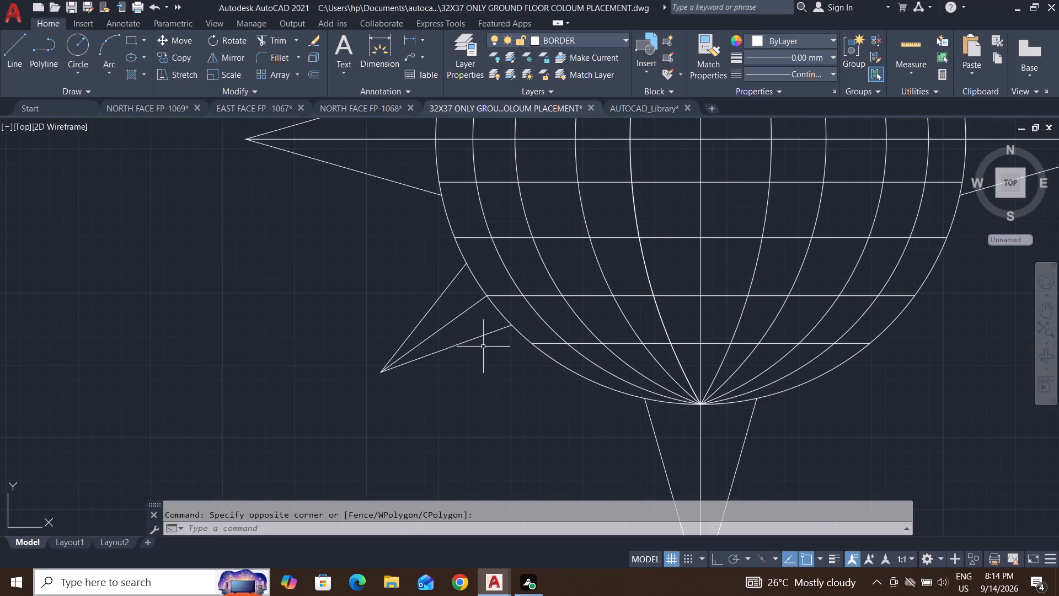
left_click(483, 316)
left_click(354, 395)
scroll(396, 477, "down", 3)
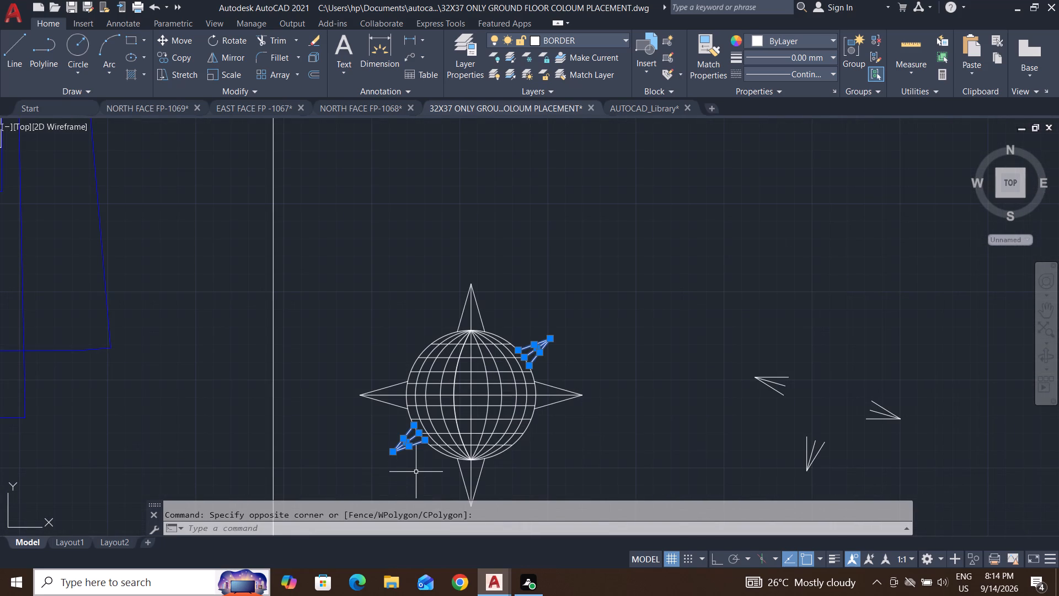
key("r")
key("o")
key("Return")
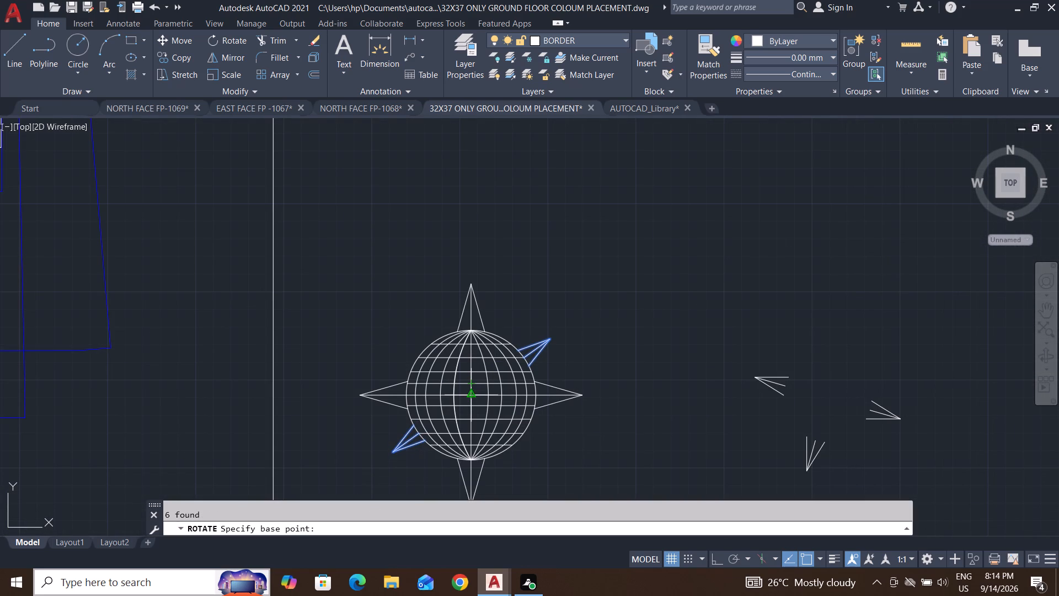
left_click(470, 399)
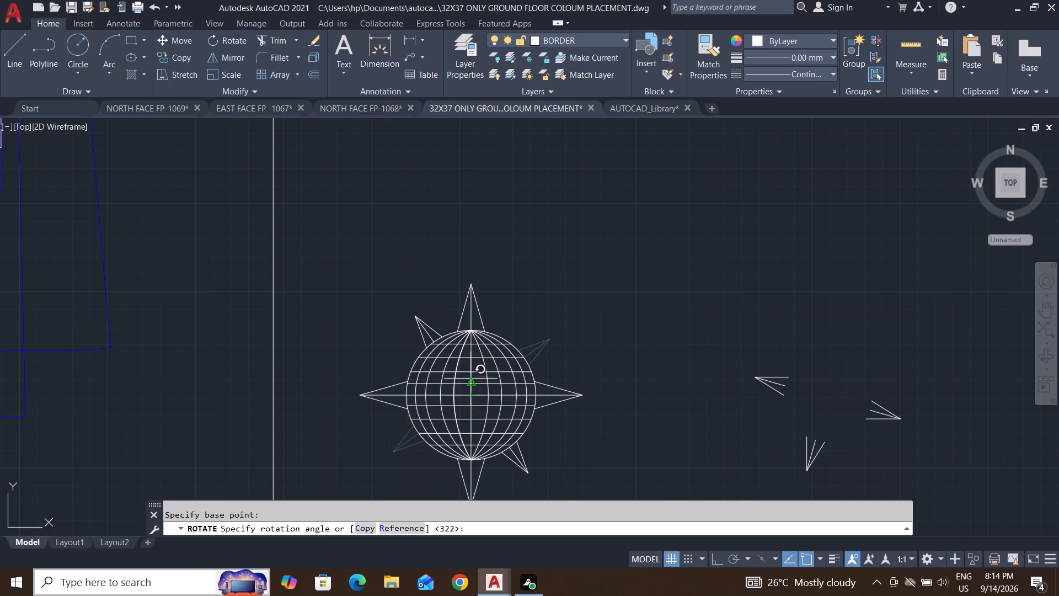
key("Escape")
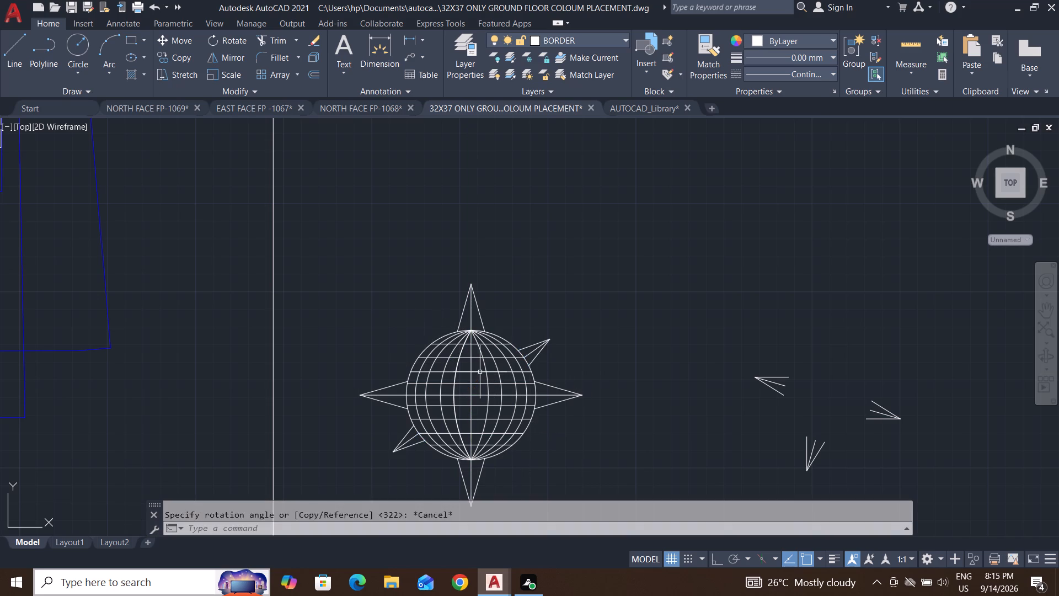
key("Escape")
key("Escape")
Copy the two small diagonal spikes together from the globe's centre to the empty area at its upper right.
left_click(566, 327)
scroll(533, 358, "up", 3)
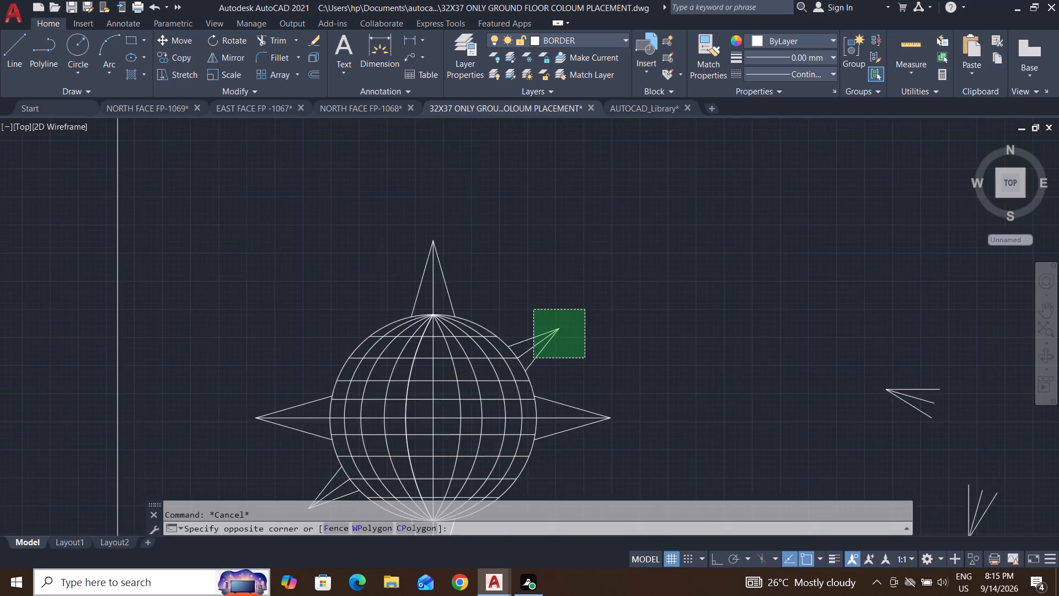
left_click(512, 360)
scroll(517, 364, "down", 5)
middle_click_drag(478, 429, 509, 379)
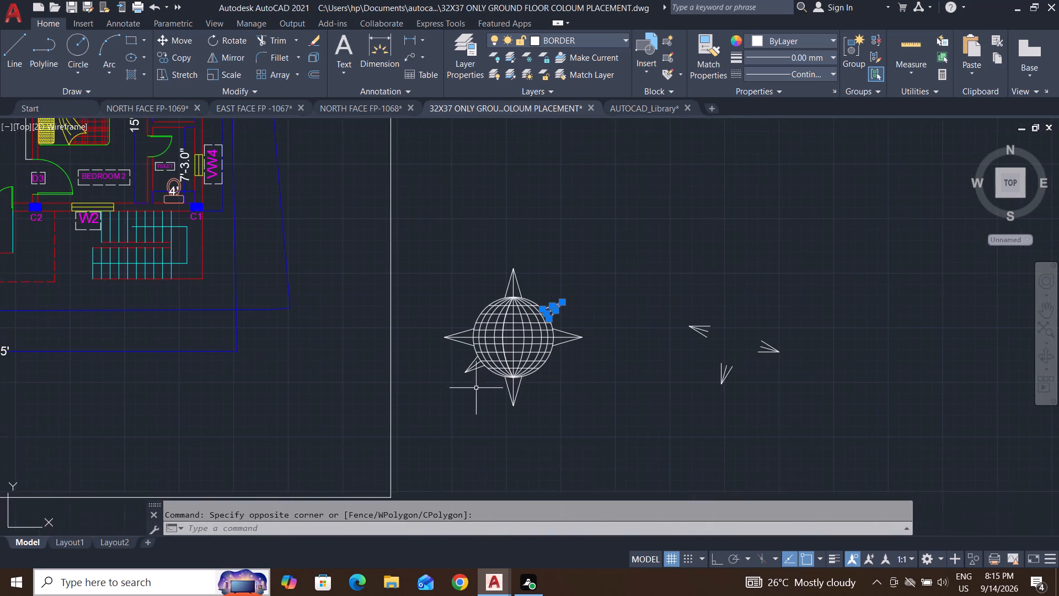
scroll(472, 387, "up", 4)
left_click(498, 270)
left_click(365, 360)
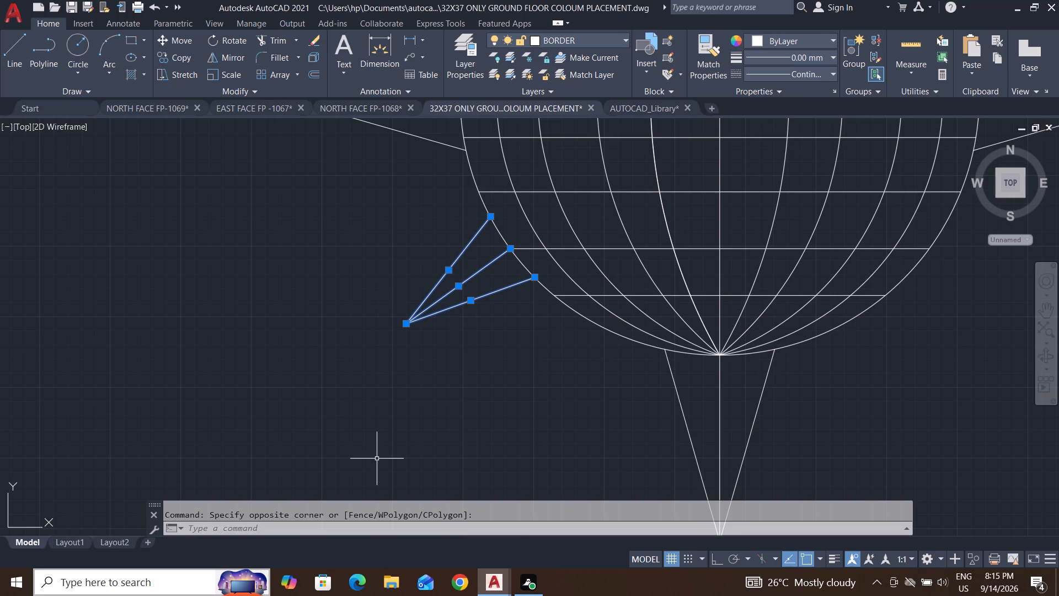
type("CO")
key("Return")
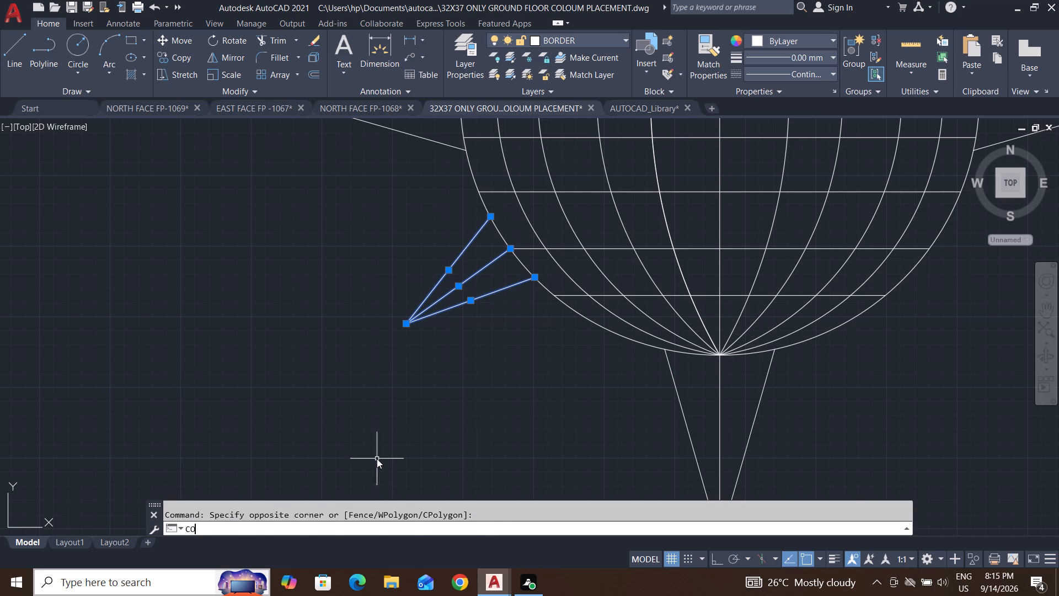
scroll(378, 470, "down", 4)
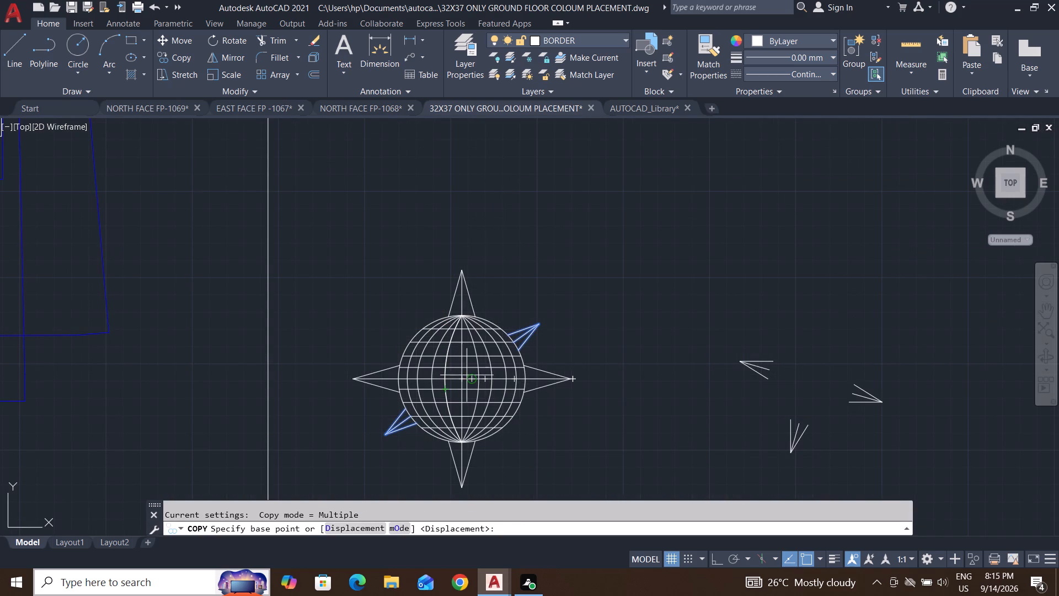
left_click(461, 382)
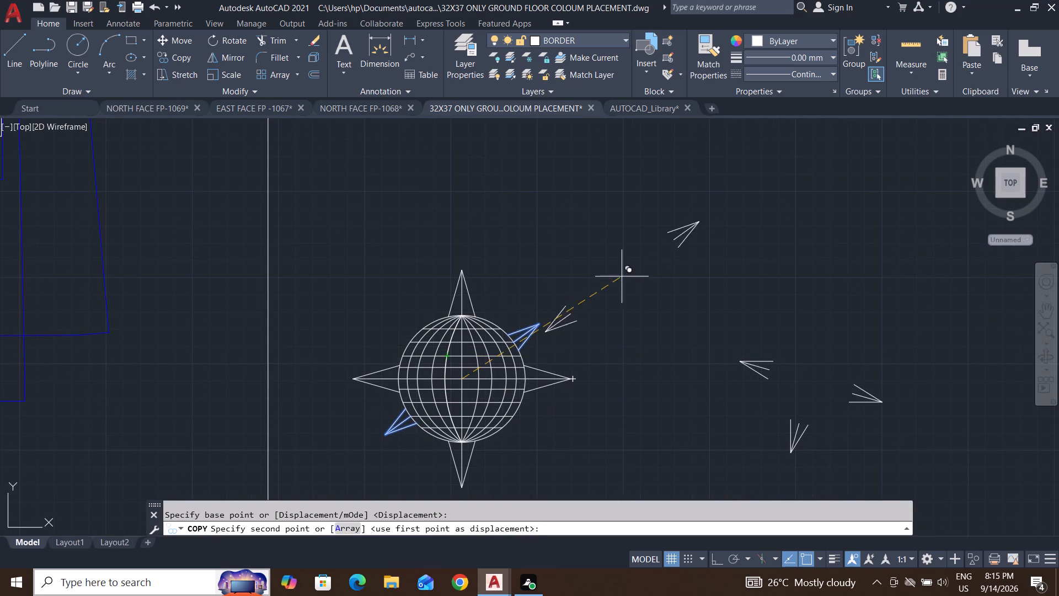
left_click(677, 240)
key("Escape")
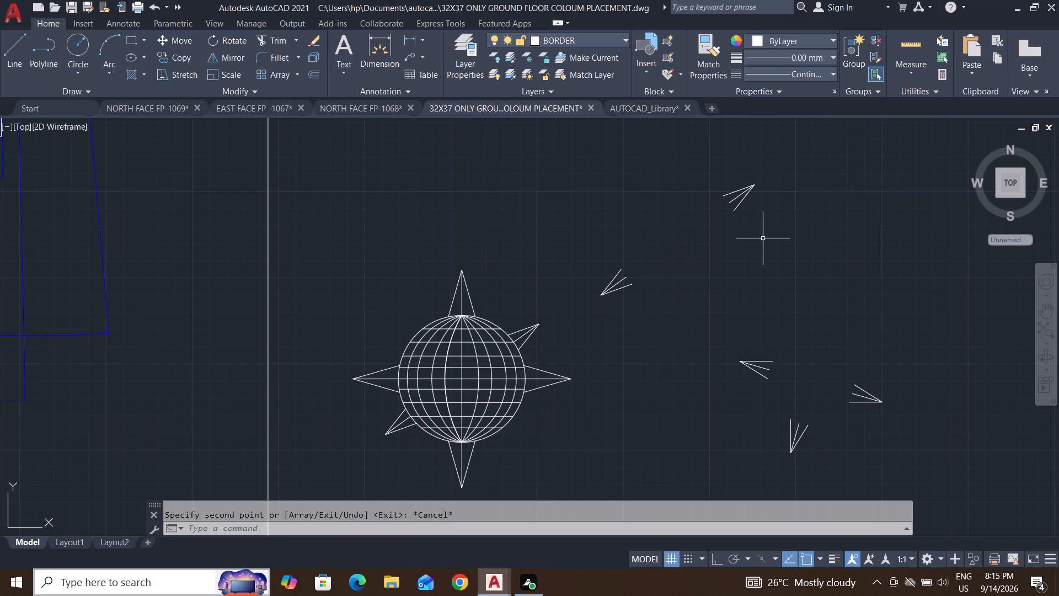
key("Escape")
key("Escape")
Rotate the two copied spikes about 94 degrees counterclockwise around the tip of the lower copy.
left_click(820, 153)
left_click(571, 318)
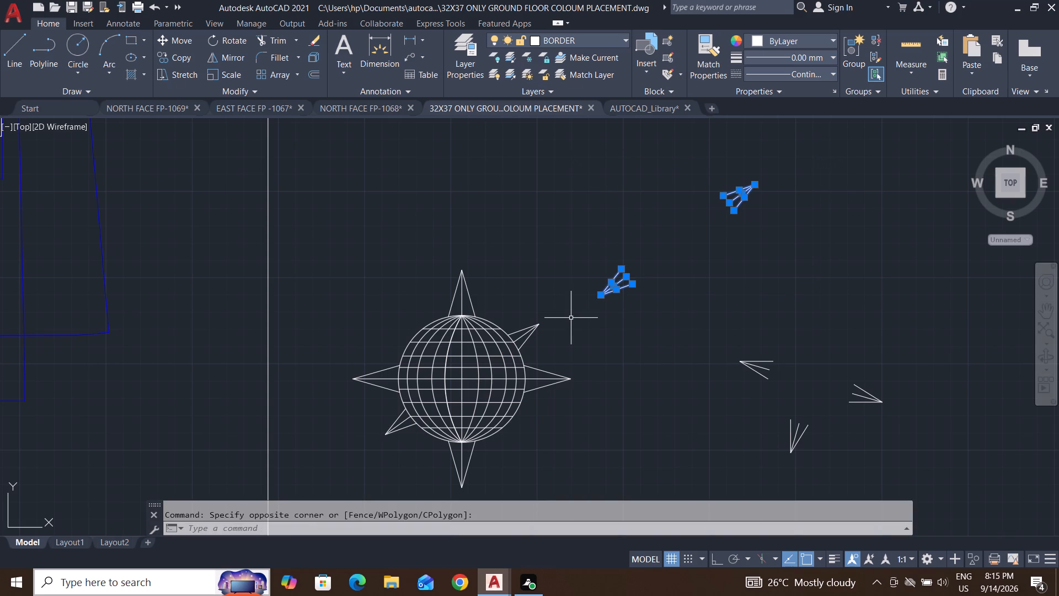
type("RO")
key("Return")
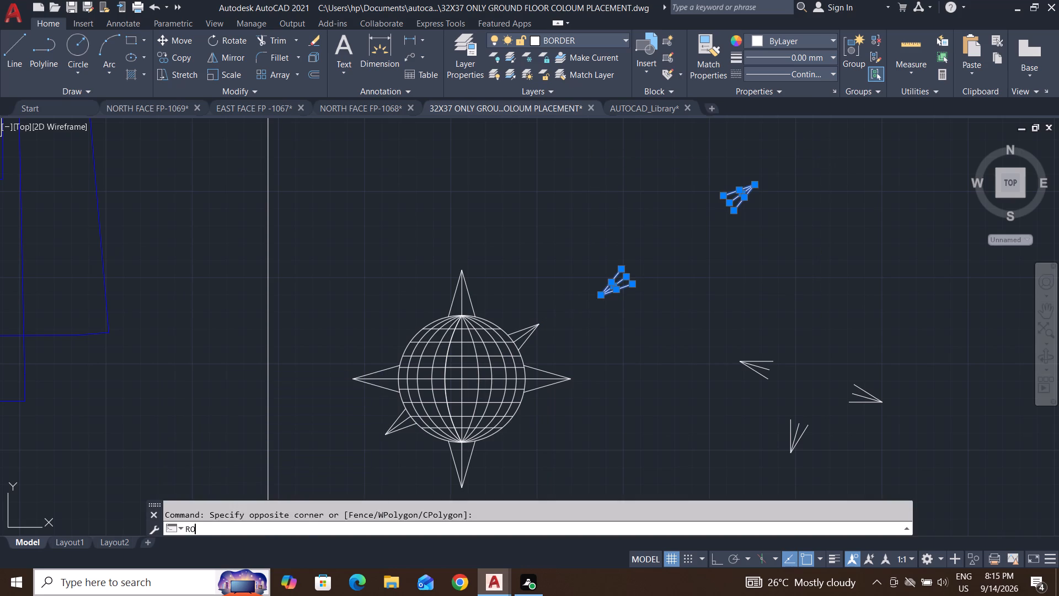
left_click(601, 295)
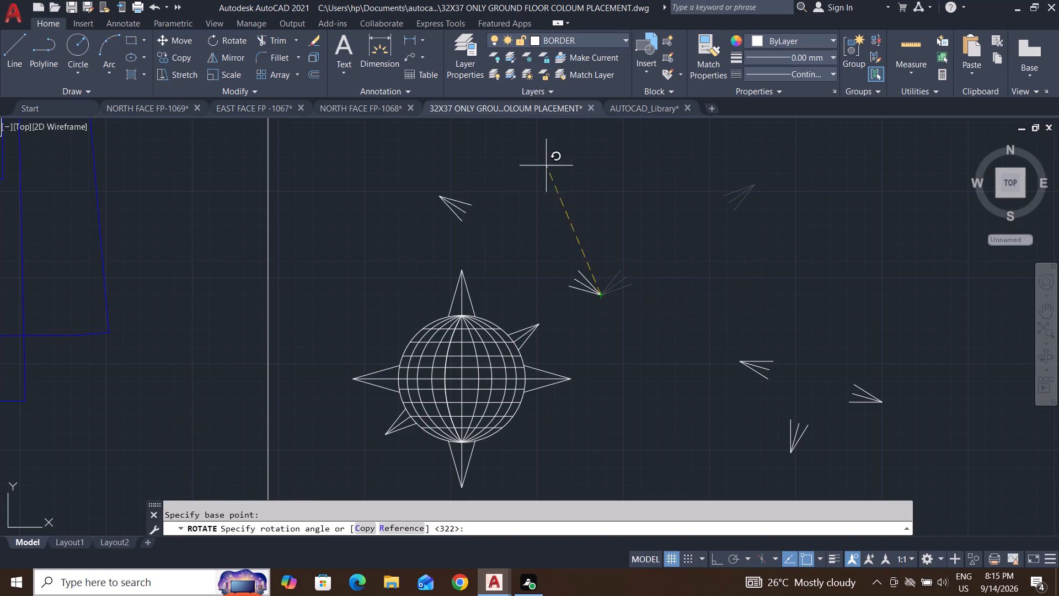
left_click(592, 178)
key("Escape")
key("Escape")
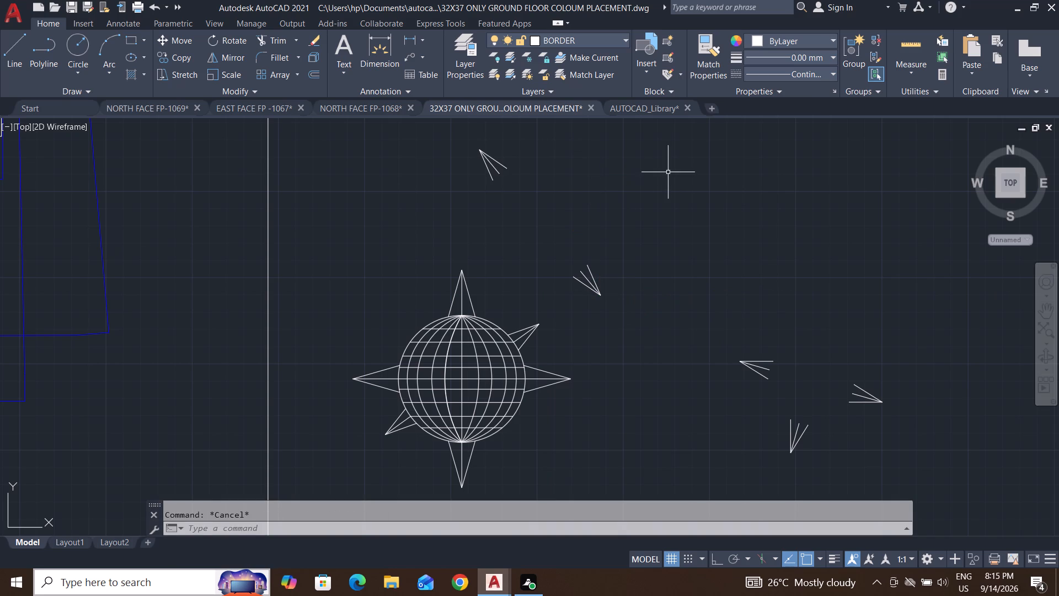
key("Escape")
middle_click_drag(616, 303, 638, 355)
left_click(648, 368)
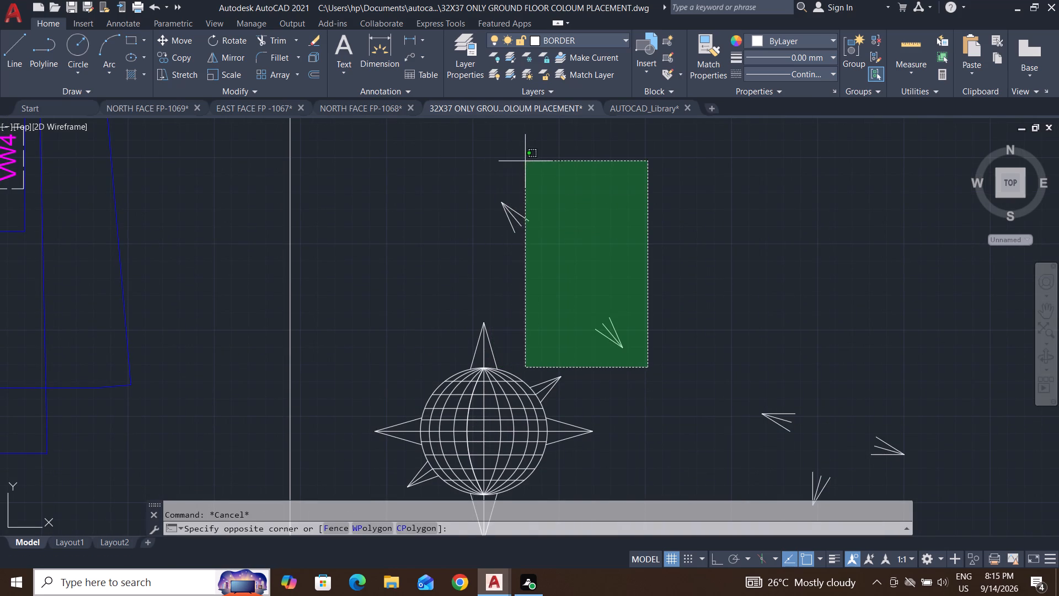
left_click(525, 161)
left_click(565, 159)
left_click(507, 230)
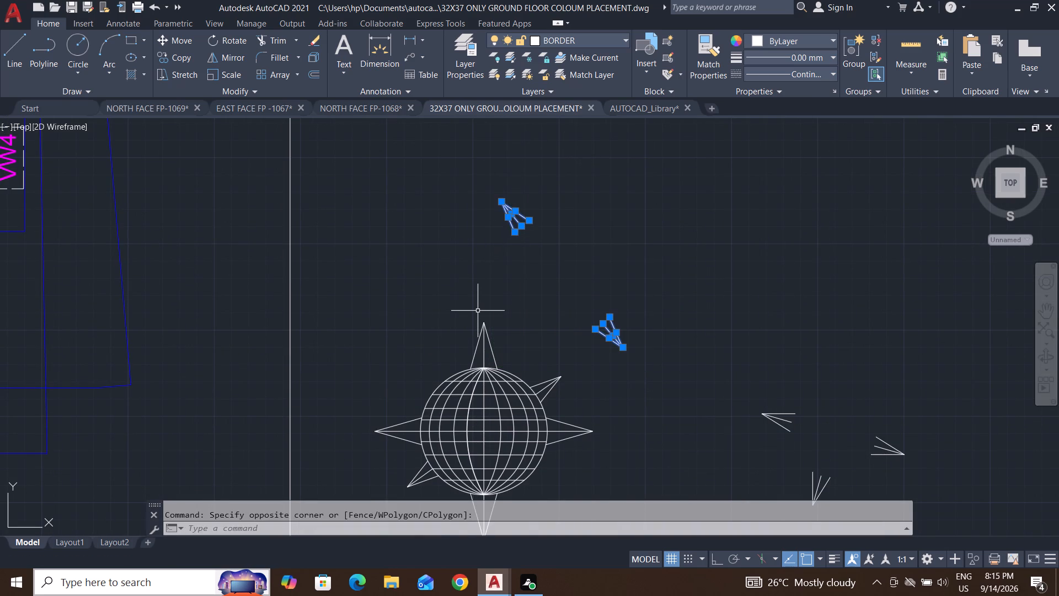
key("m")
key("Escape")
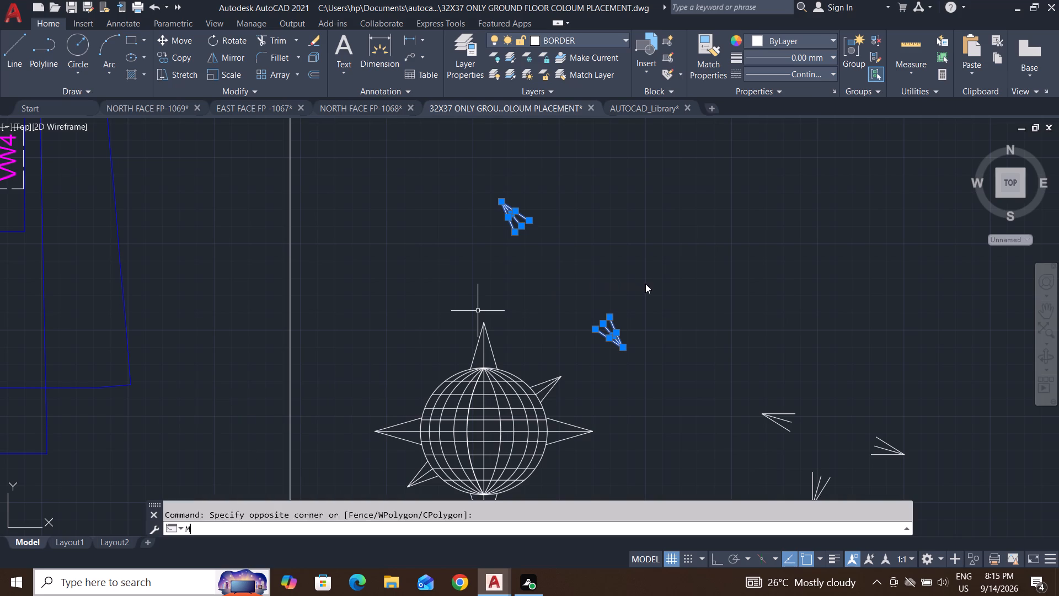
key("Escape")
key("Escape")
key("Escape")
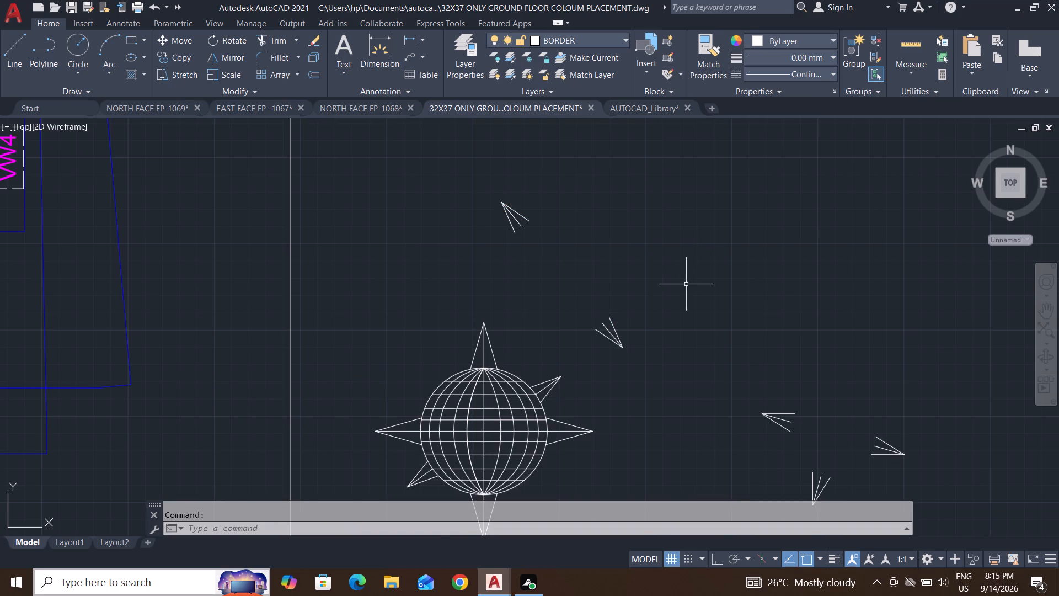
Move the lower copied spike by its centre line's base end to where the second latitude line from the bottom meets the outer circle's lower-right side.
left_click(674, 275)
left_click(597, 371)
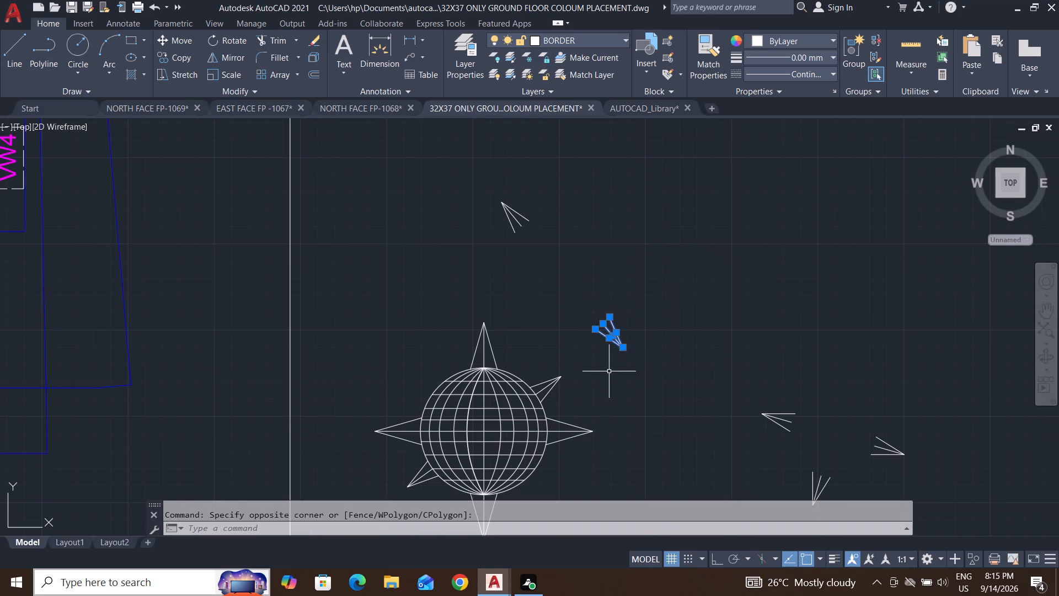
key("m")
key("Return")
middle_click_drag(619, 357, 651, 285)
left_click(637, 253)
scroll(580, 421, "up", 2)
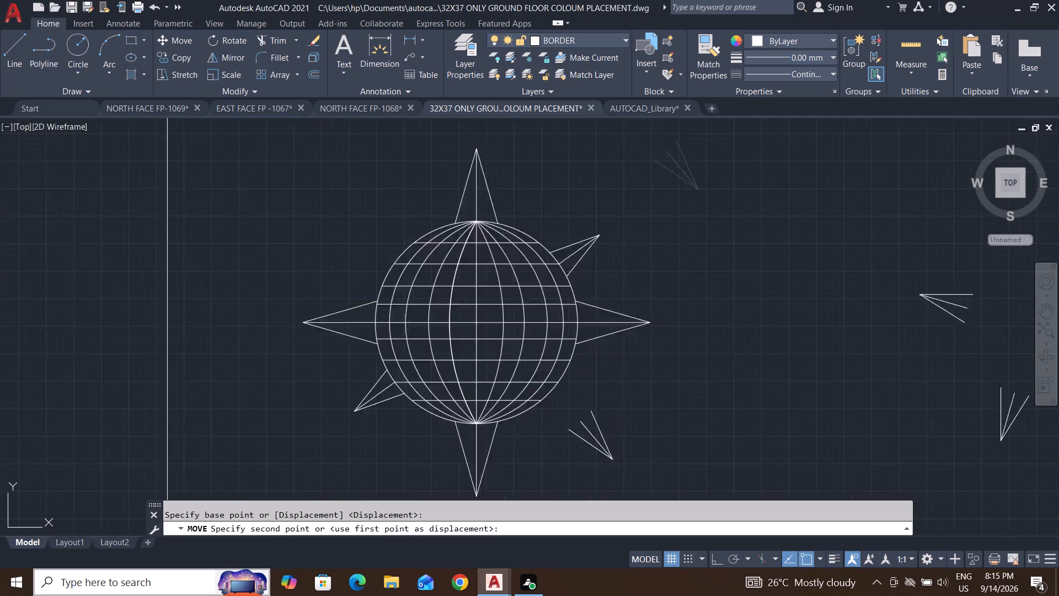
scroll(580, 421, "up", 1)
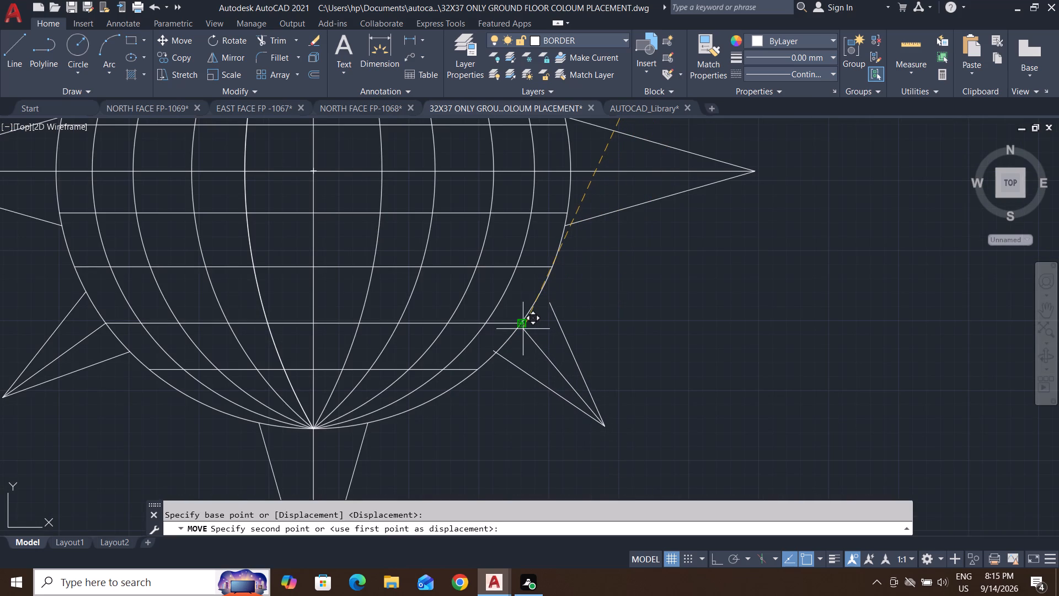
left_click(523, 329)
key("Escape")
key("Escape")
key("Escape")
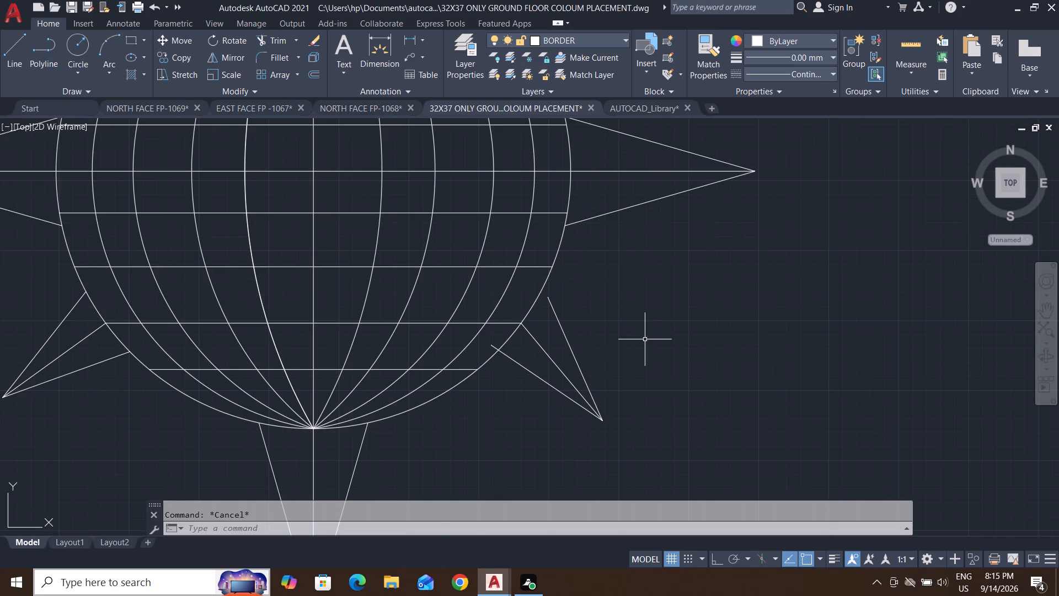
key("Escape")
key("Escape")
Rotate the small lower-right spike slightly counterclockwise about its upper base corner.
left_click(652, 322)
left_click(549, 444)
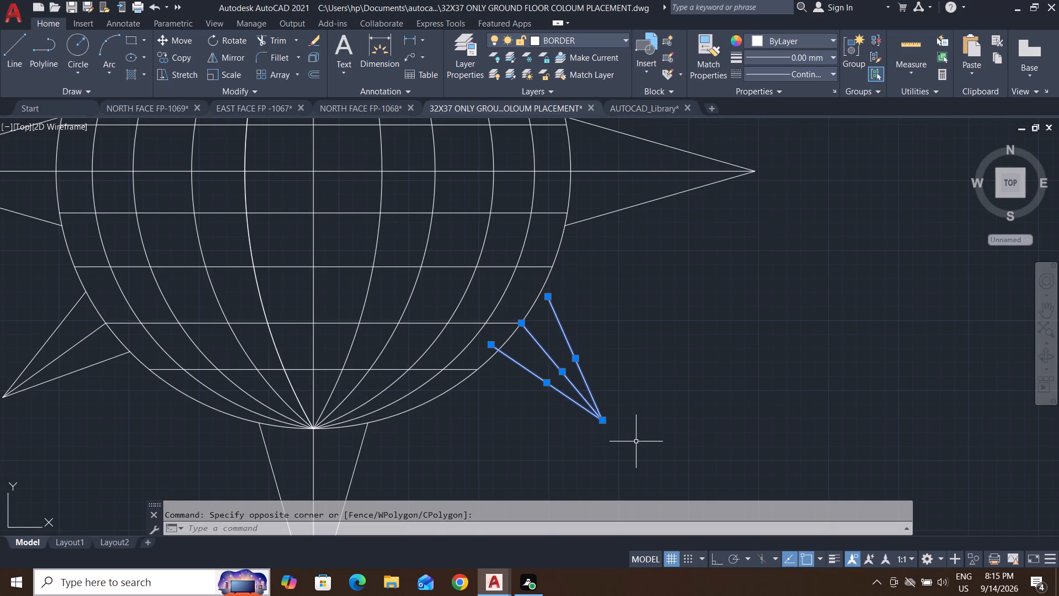
type("RO")
key("Return")
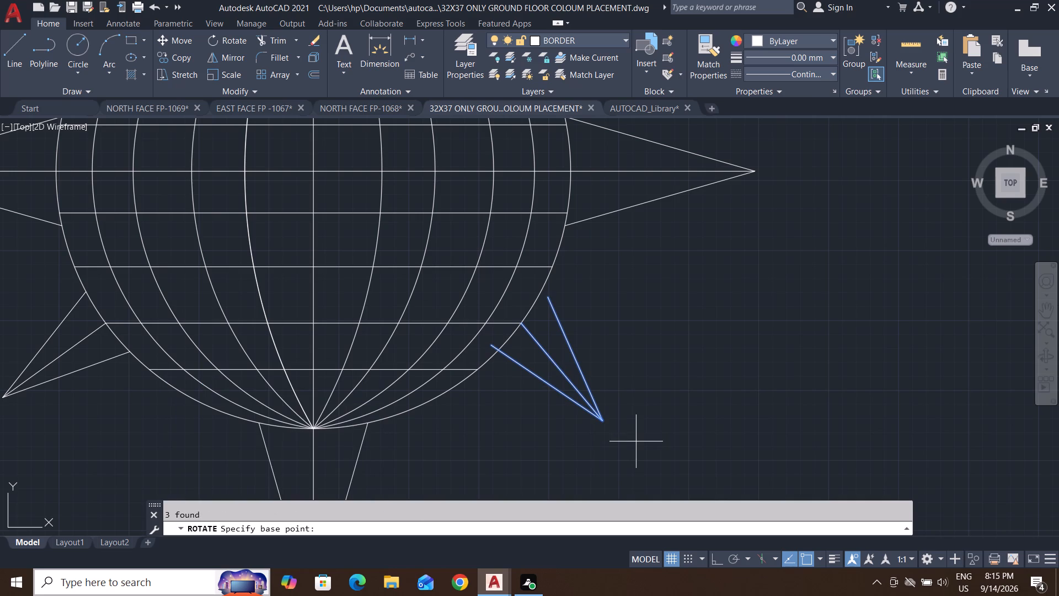
left_click(548, 298)
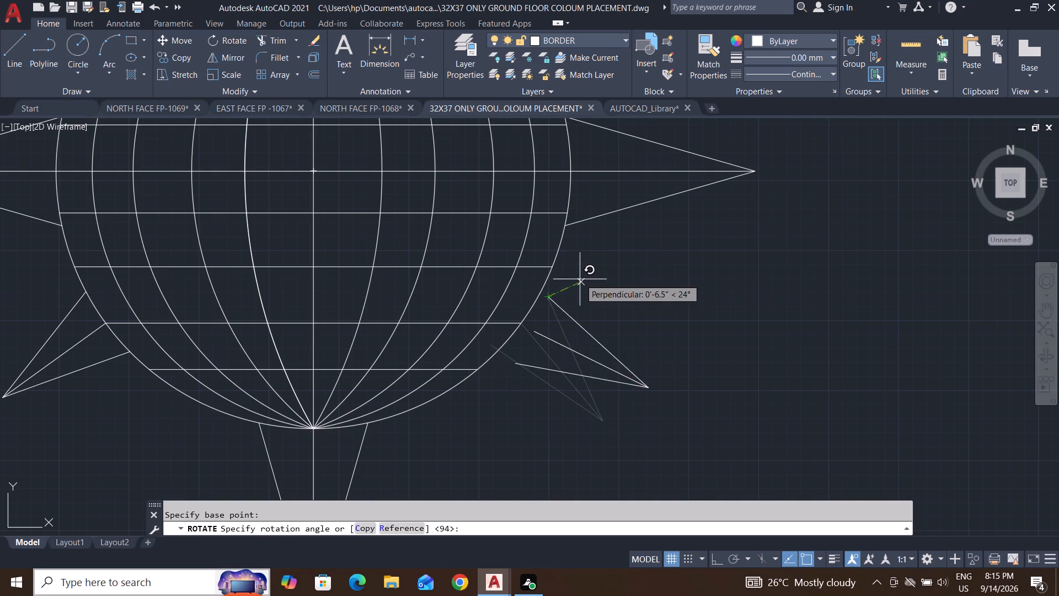
left_click(648, 275)
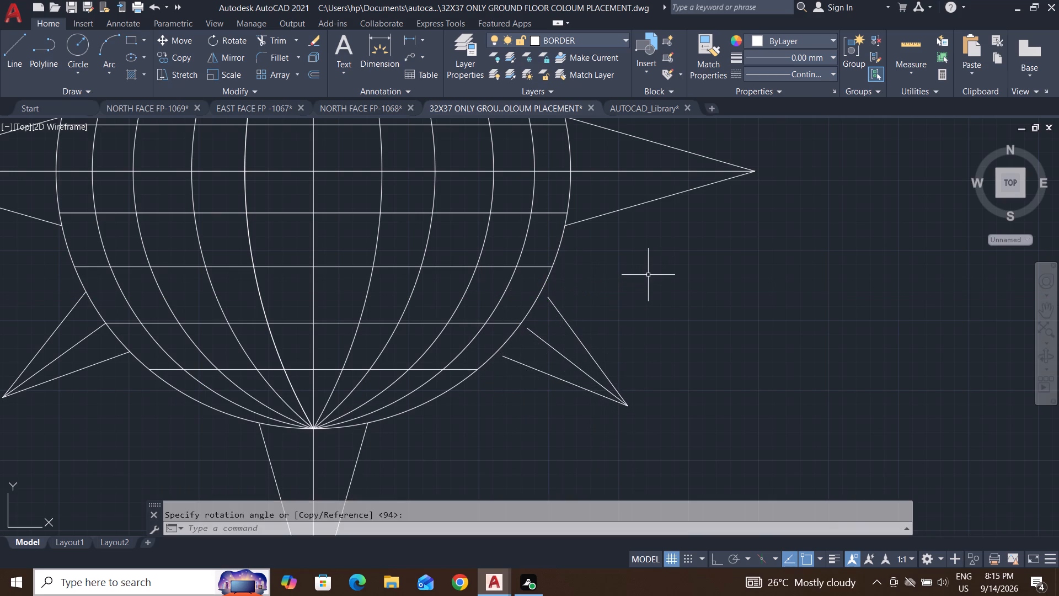
key("Escape")
key("Escape")
key("Escape")
key("Escape")
key("Escape")
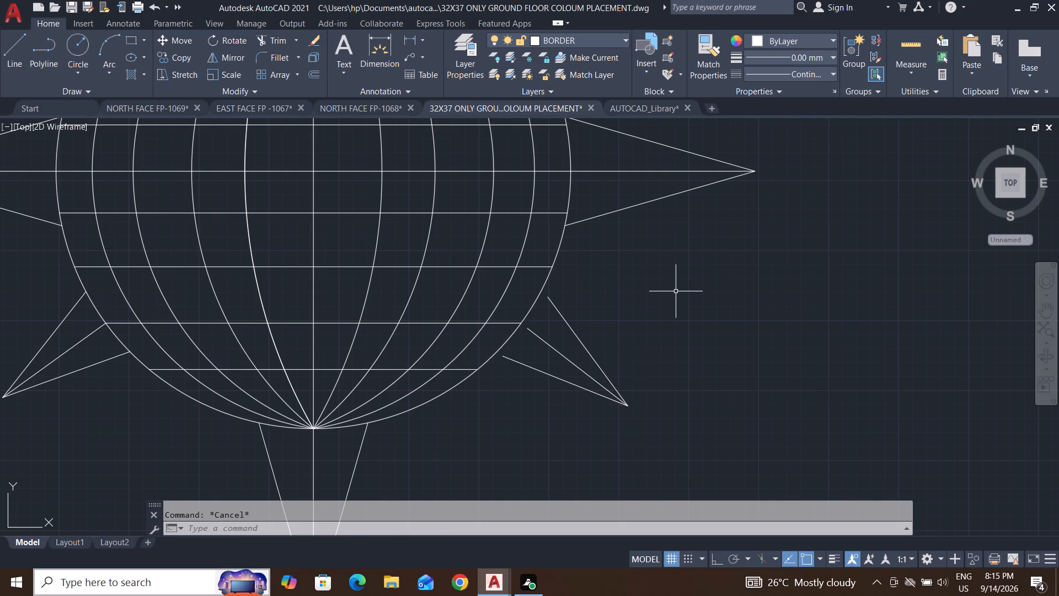
Move the small lower-right spike by its centre line's base end onto the second-lowest latitude line's intersection with the outer circle.
left_click(675, 291)
key("Escape")
left_click(674, 270)
left_click(564, 436)
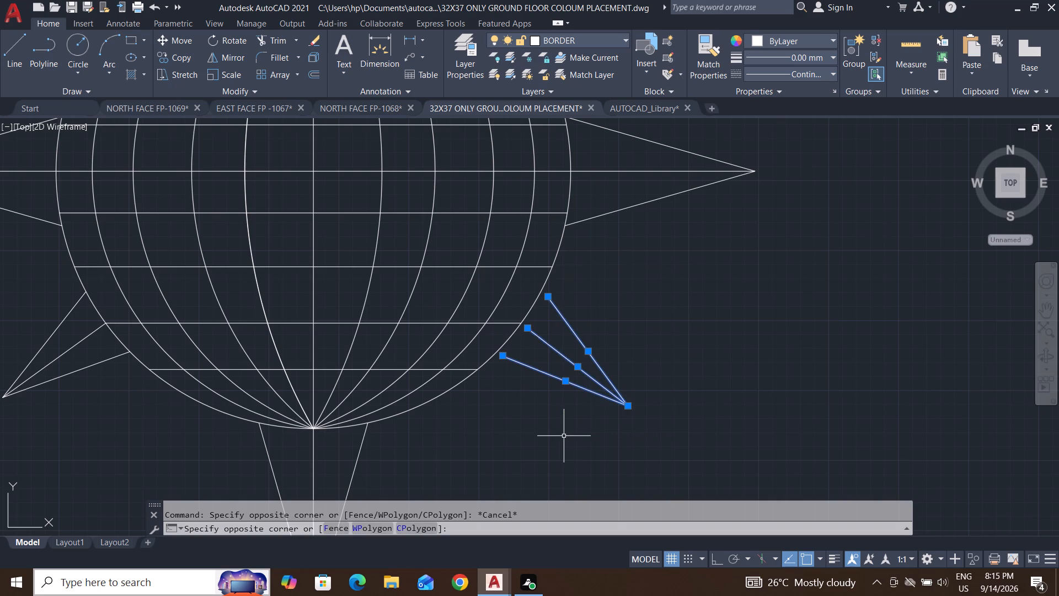
key("m")
key("Return")
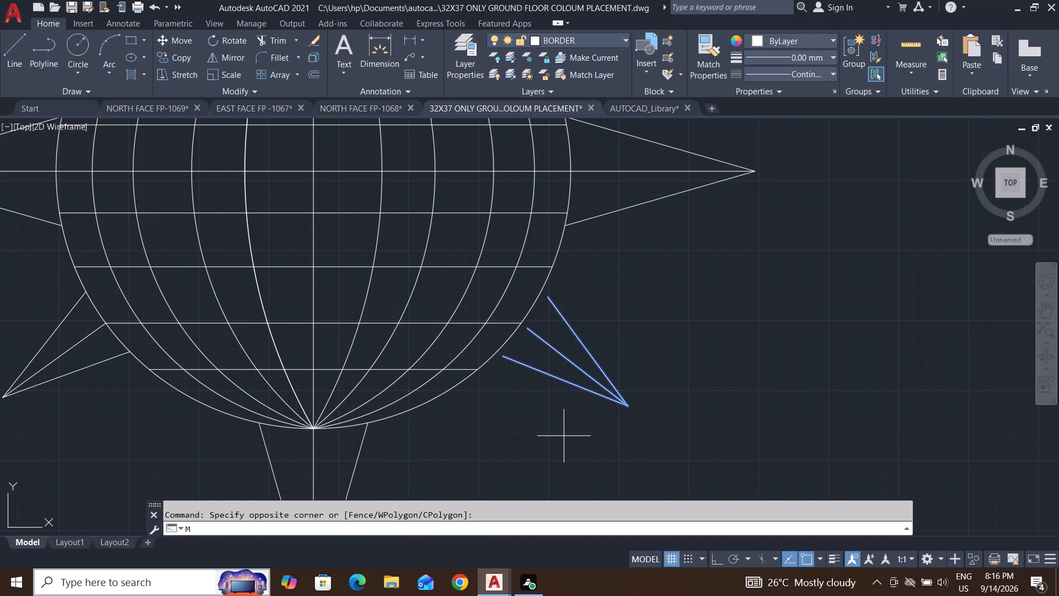
scroll(525, 338, "up", 2)
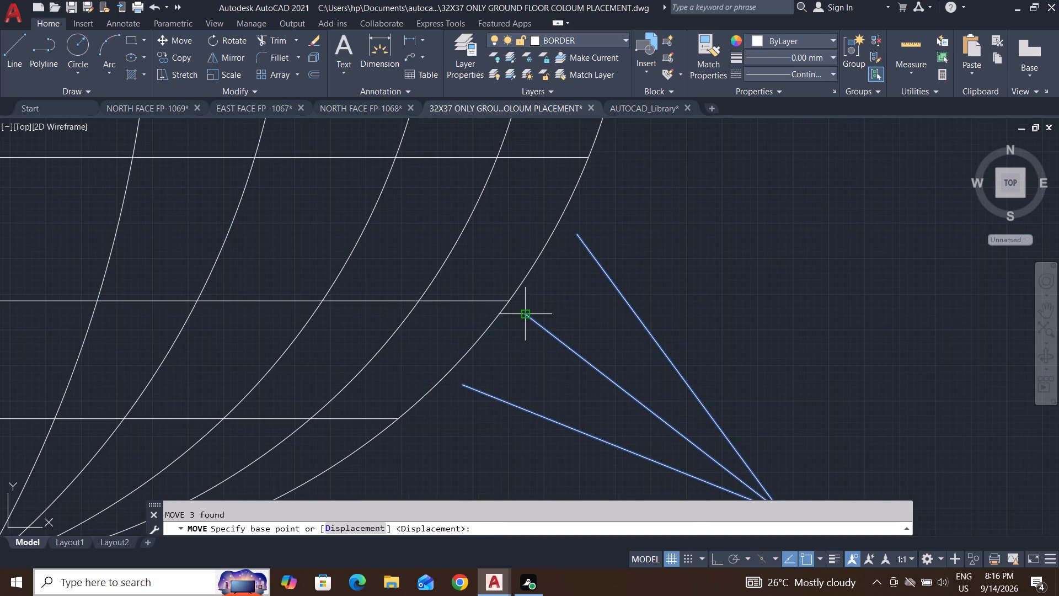
left_click(528, 316)
left_click(512, 305)
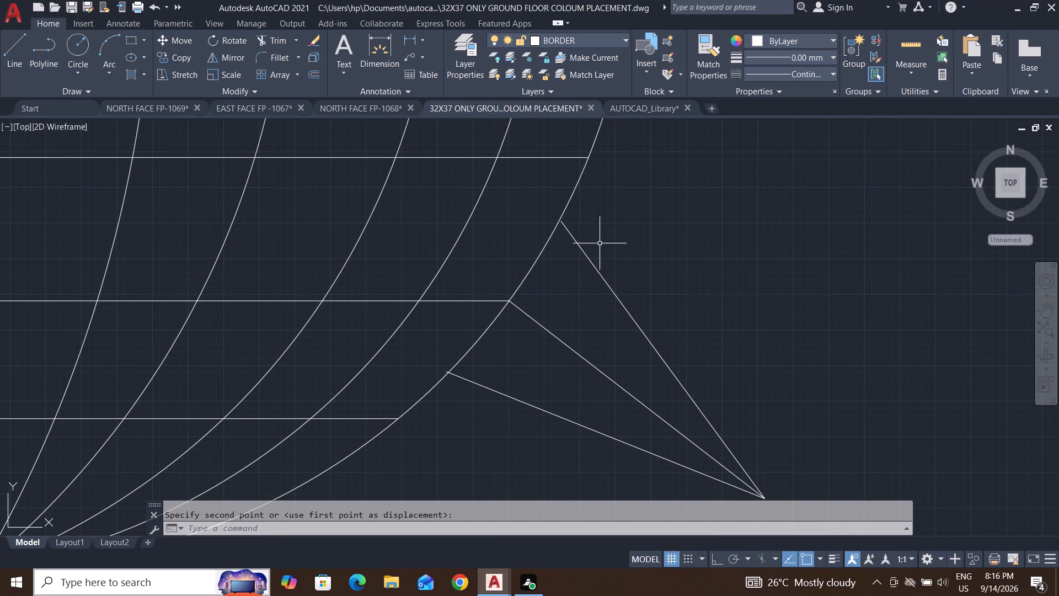
key("Escape")
key("Escape")
middle_click_drag(686, 308, 709, 242)
key("Escape")
key("Escape")
key("Escape")
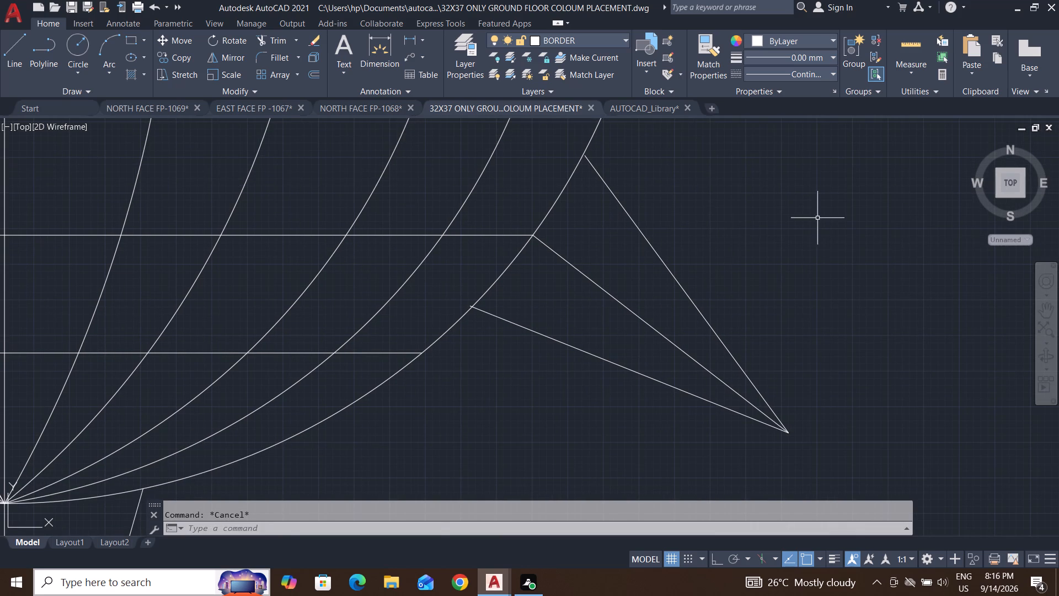
key("Escape")
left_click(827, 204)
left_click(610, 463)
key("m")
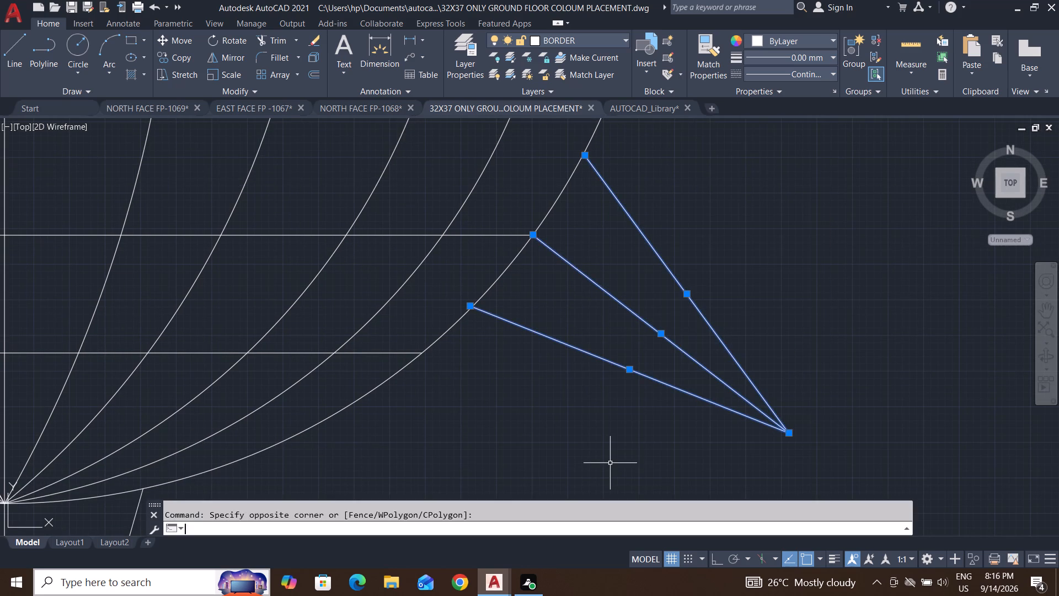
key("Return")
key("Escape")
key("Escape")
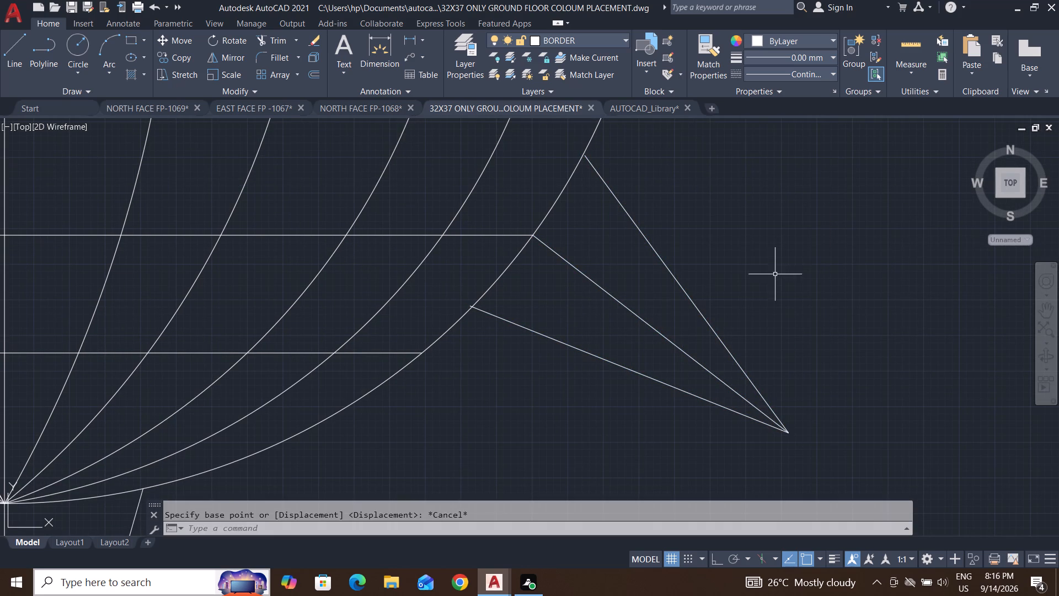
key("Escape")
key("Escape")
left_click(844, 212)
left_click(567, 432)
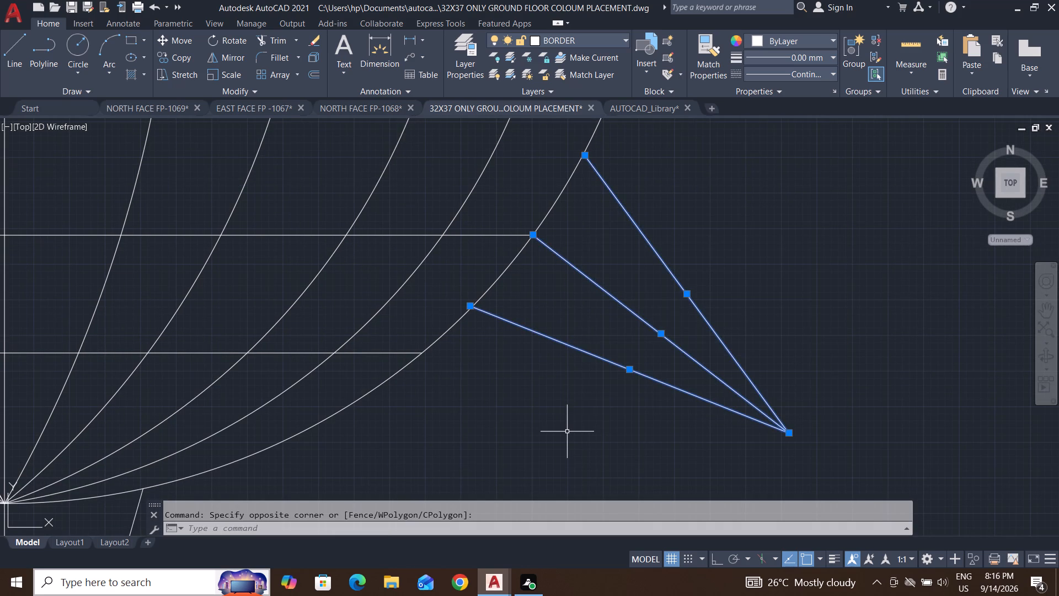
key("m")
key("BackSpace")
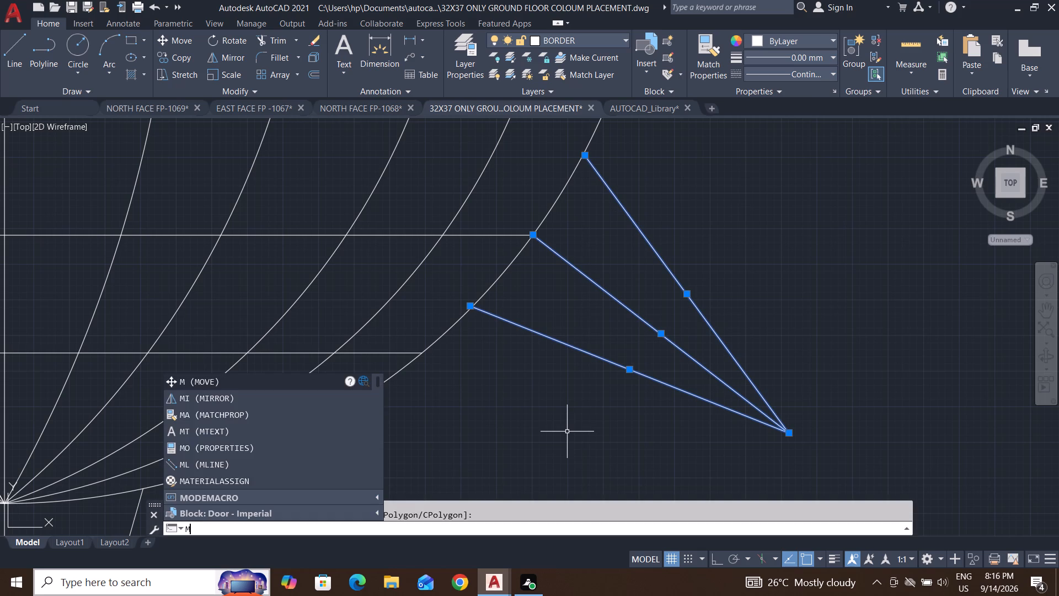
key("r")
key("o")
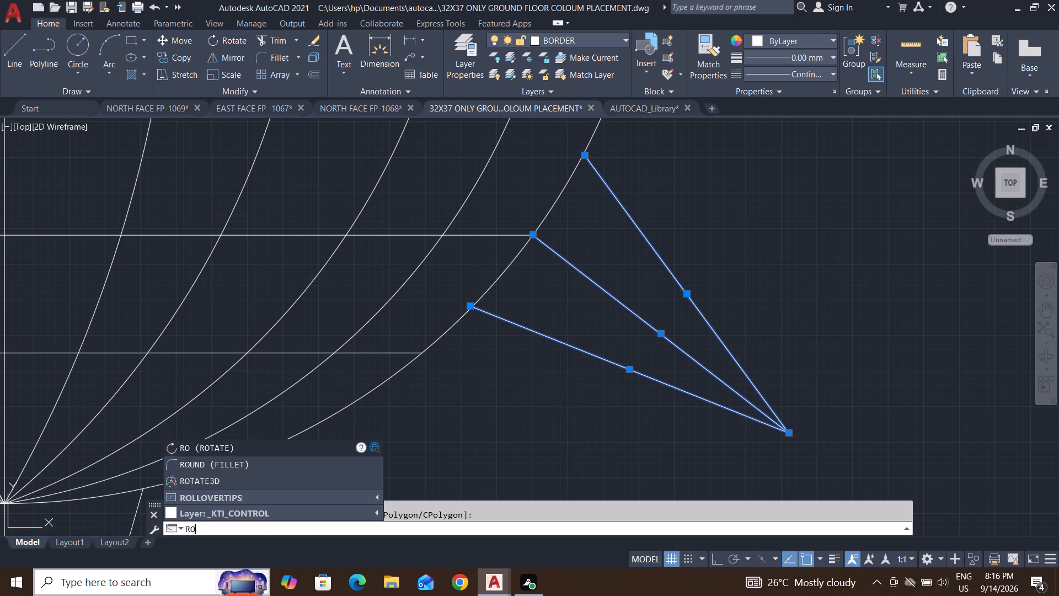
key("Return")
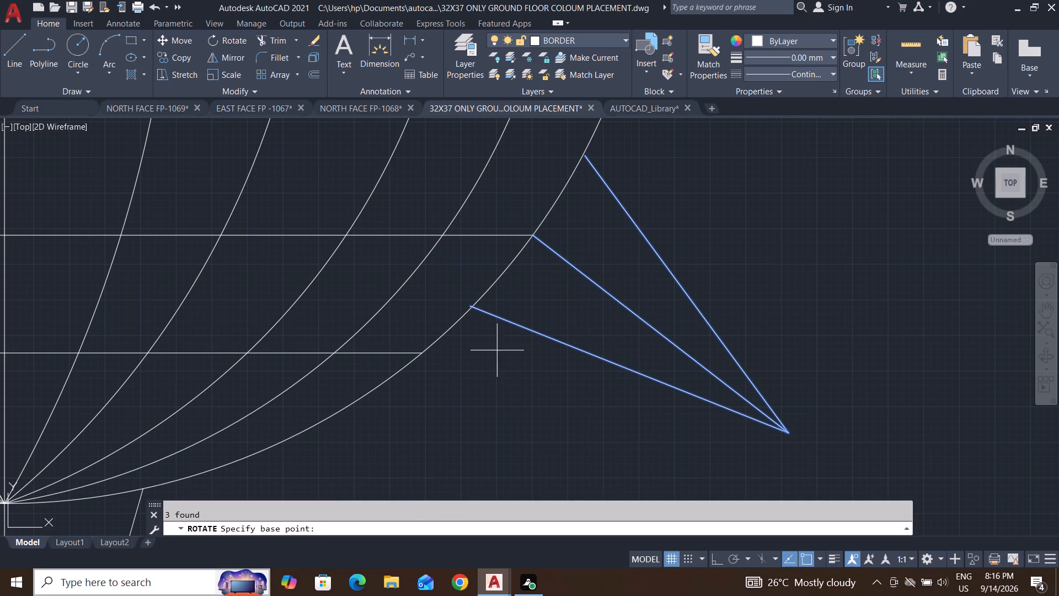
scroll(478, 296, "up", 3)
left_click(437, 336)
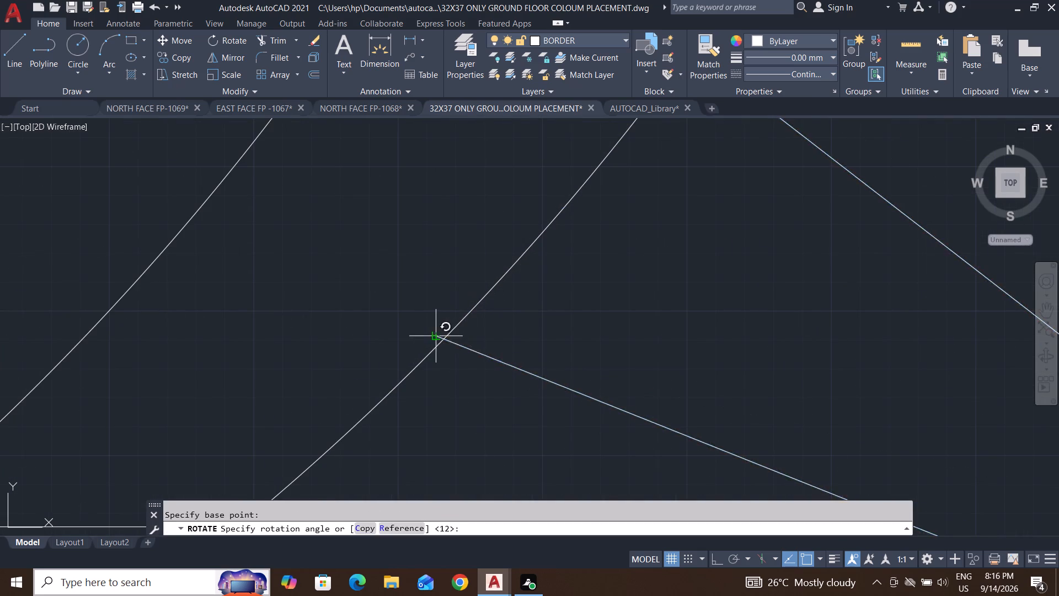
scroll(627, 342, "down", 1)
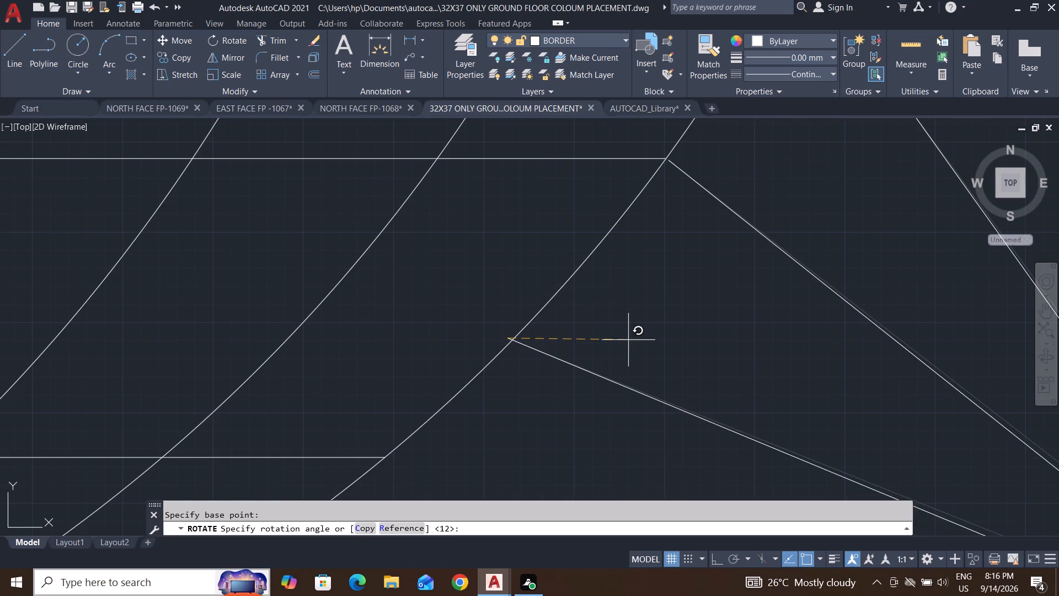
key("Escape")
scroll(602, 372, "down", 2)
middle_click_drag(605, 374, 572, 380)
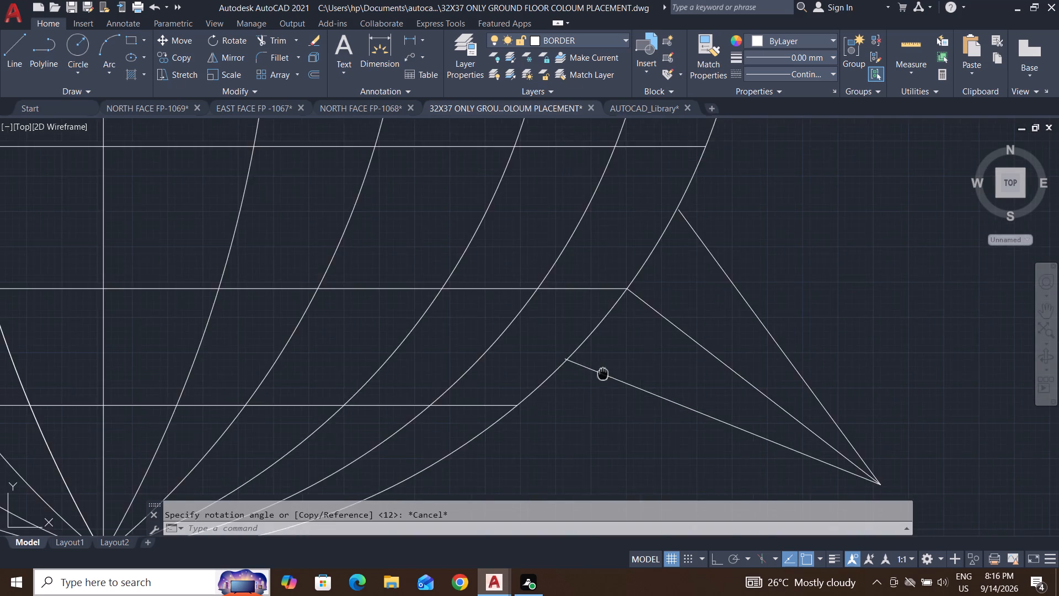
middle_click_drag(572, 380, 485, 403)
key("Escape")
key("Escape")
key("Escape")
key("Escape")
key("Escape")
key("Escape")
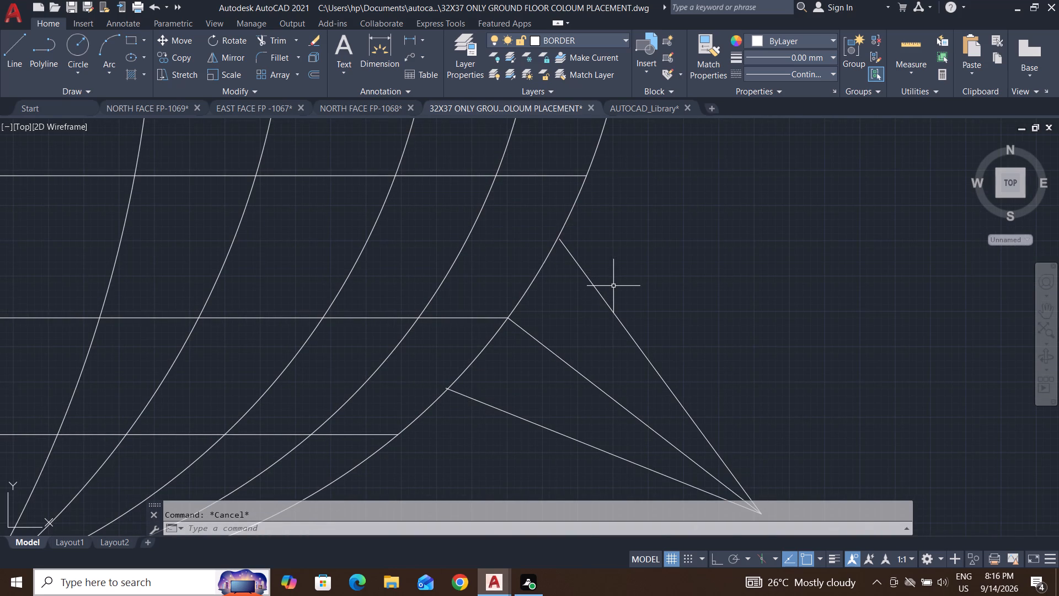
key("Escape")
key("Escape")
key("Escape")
Move the small lower-right spike by its centre line's base end onto the second-lowest latitude line's intersection with the outer circle.
left_click(712, 278)
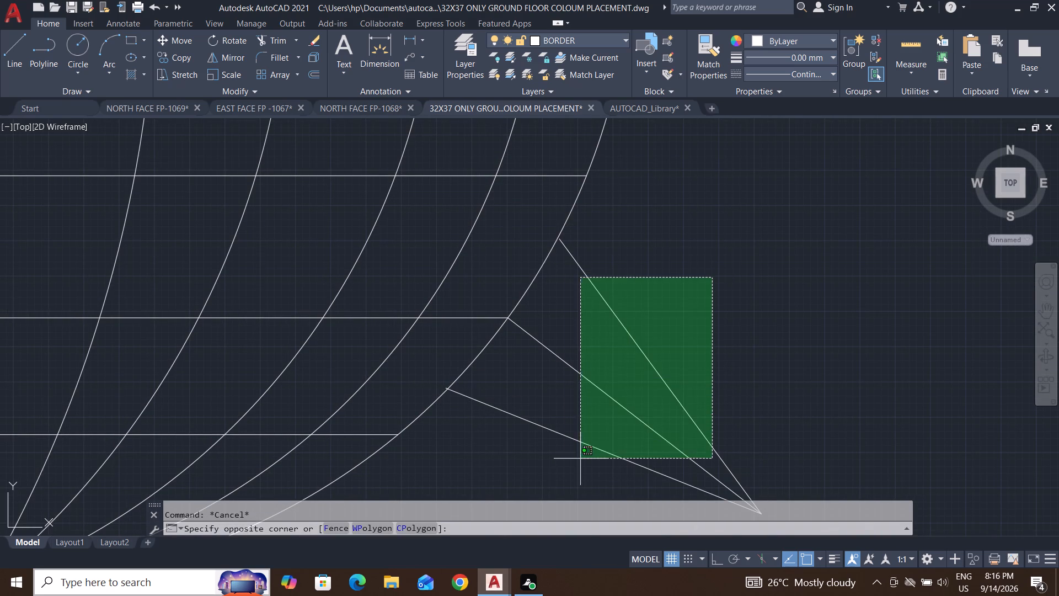
left_click(569, 477)
middle_click_drag(716, 402, 608, 347)
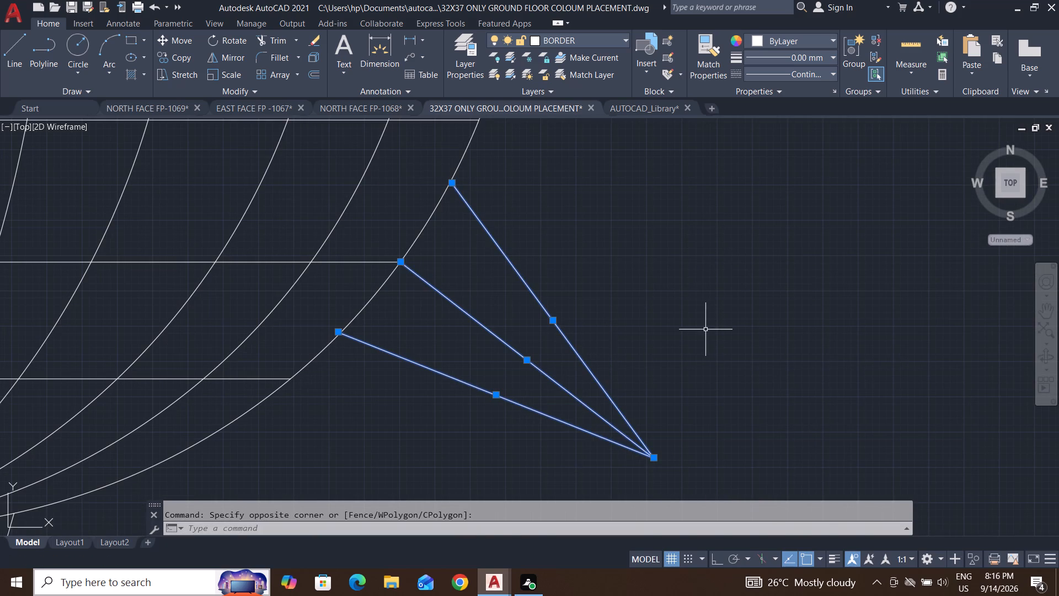
middle_click_drag(739, 353, 757, 378)
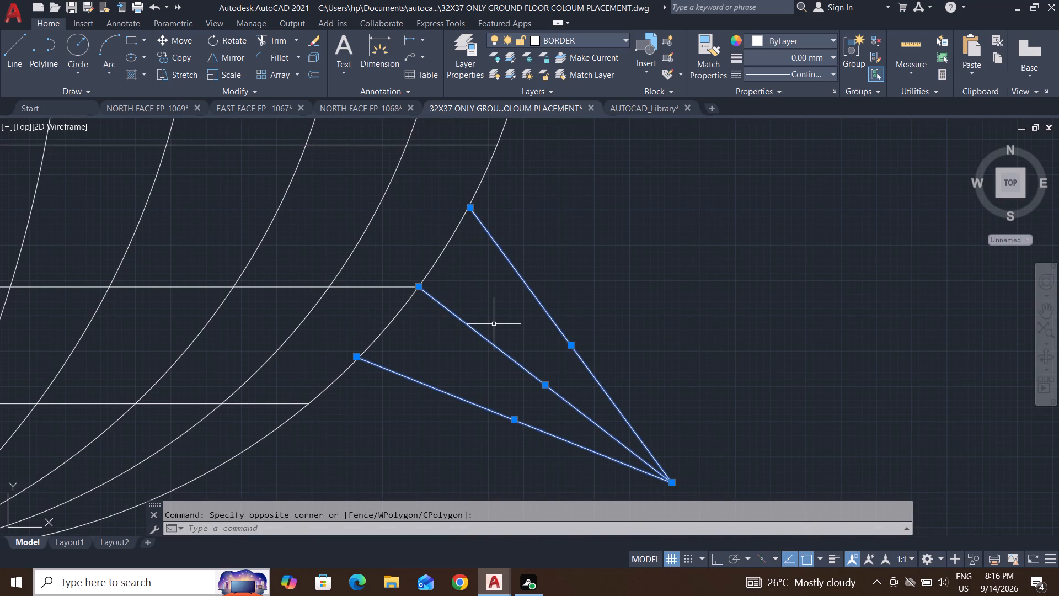
key("m")
key("Return")
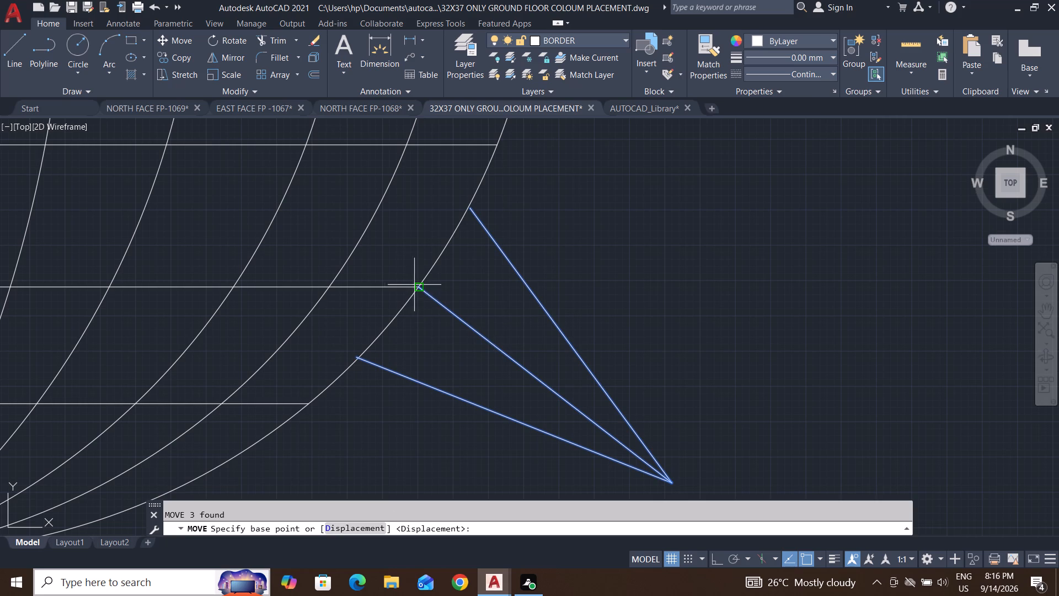
left_click(421, 285)
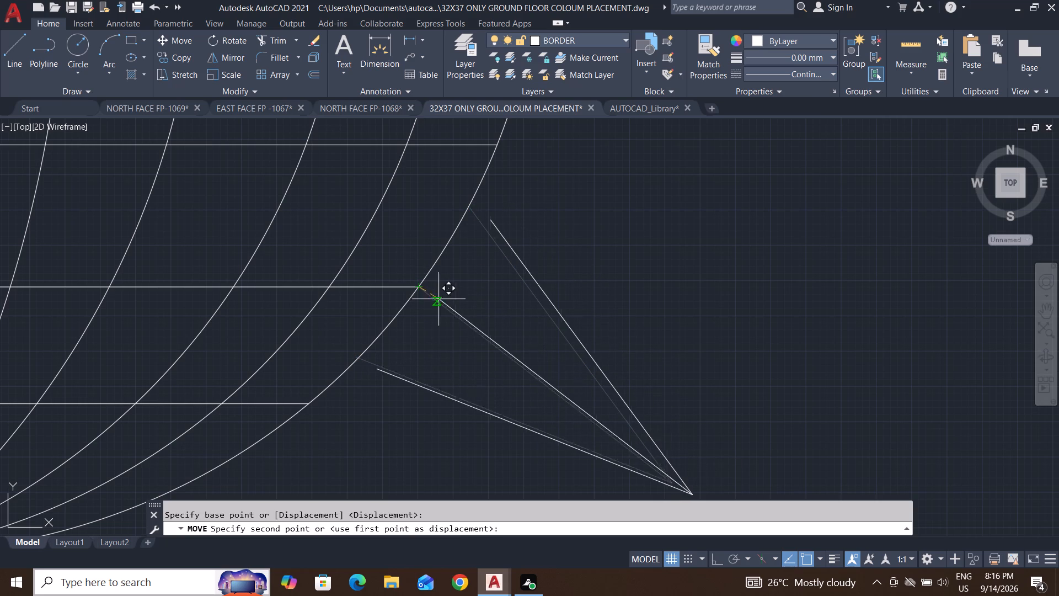
scroll(435, 296, "up", 1)
middle_click_drag(435, 296, 452, 317)
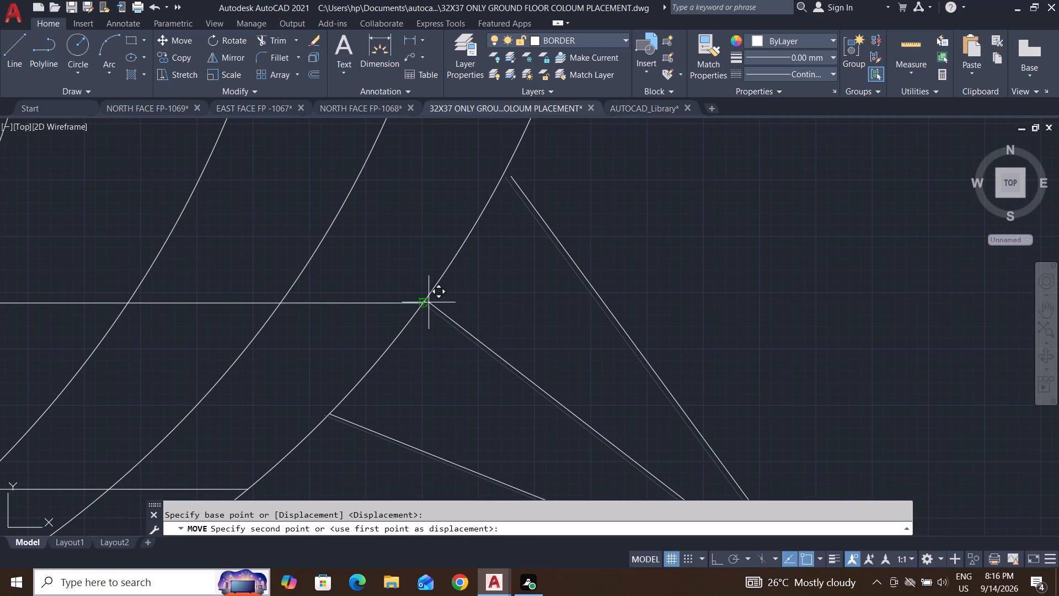
left_click(426, 302)
key("Escape")
key("Escape")
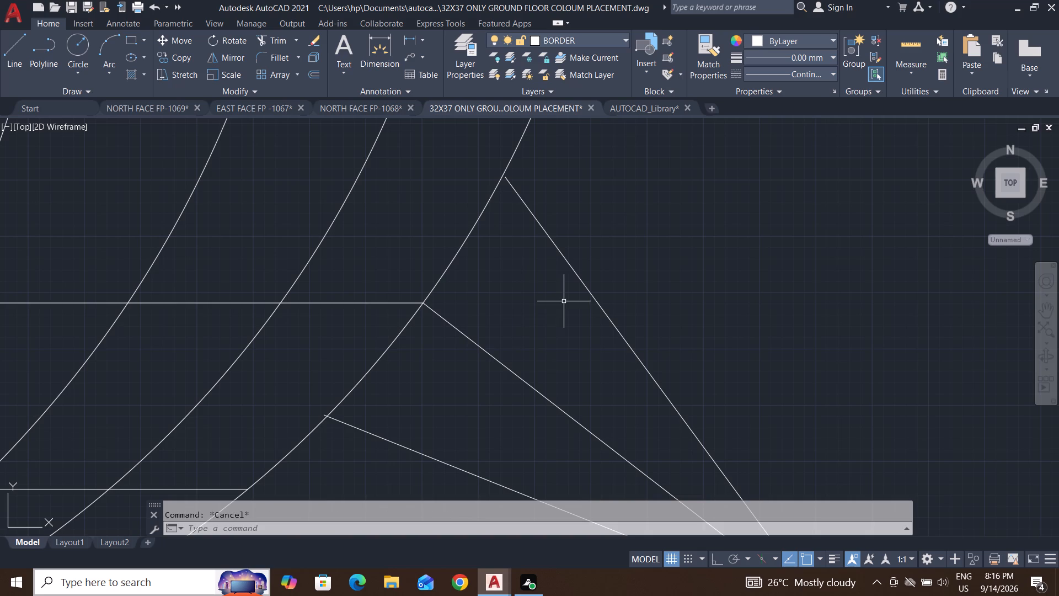
Move the small lower-right spike's two outer edges together, placing the upper edge's base end on the outer circle.
left_click(571, 240)
left_click(549, 296)
left_click(468, 427)
left_click(384, 470)
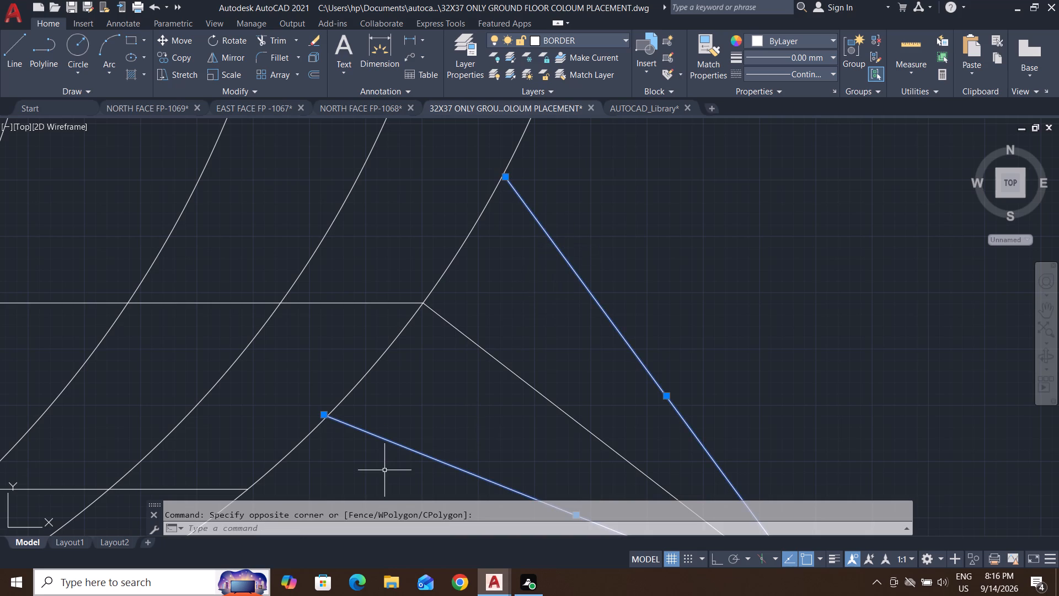
key("m")
key("Return")
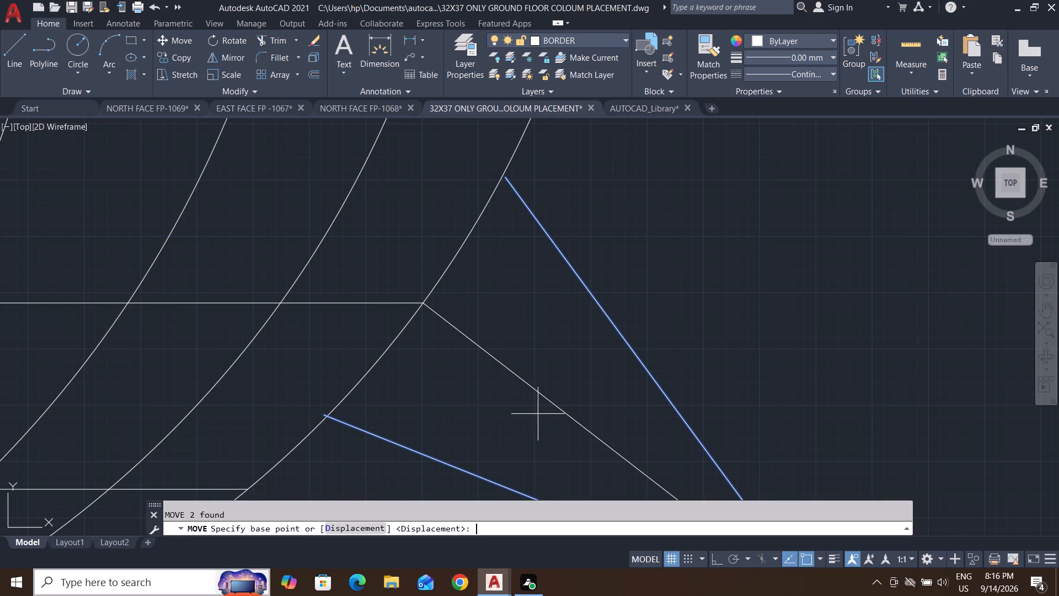
left_click(507, 179)
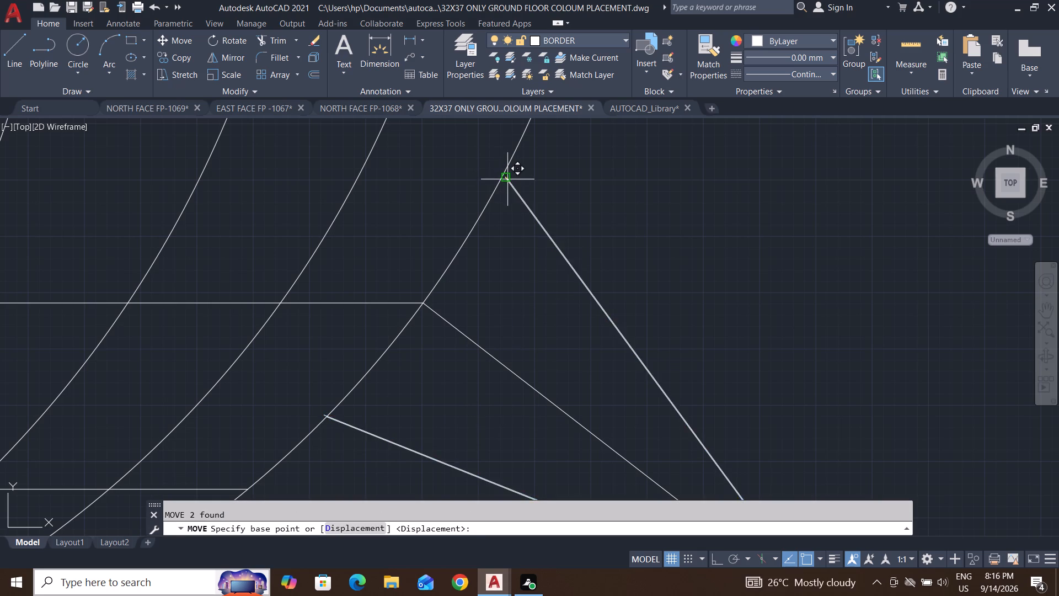
left_click(505, 172)
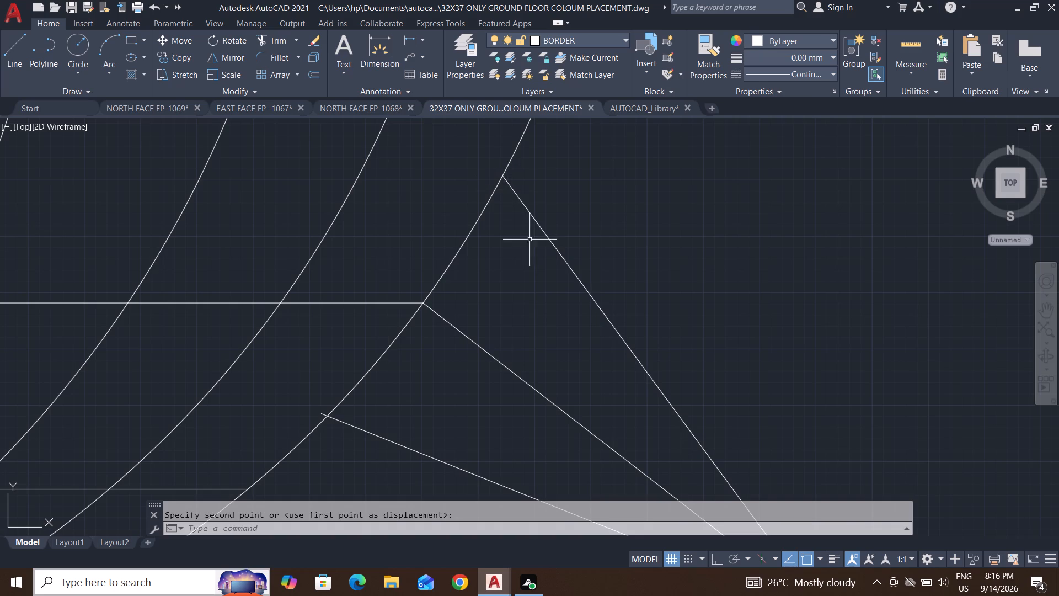
scroll(514, 339, "down", 1)
middle_click_drag(523, 345, 538, 269)
key("Escape")
key("Escape")
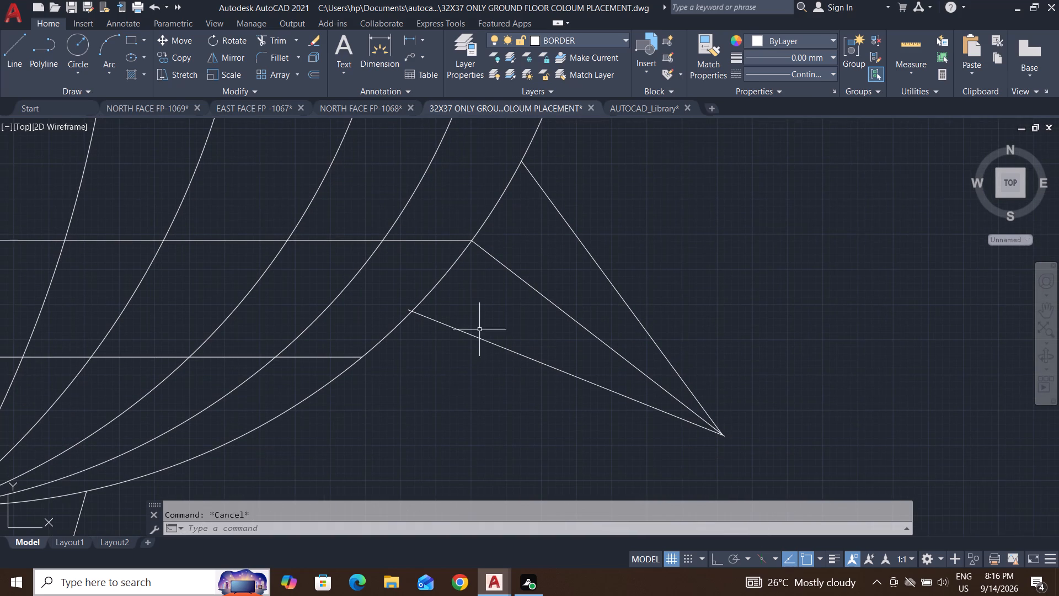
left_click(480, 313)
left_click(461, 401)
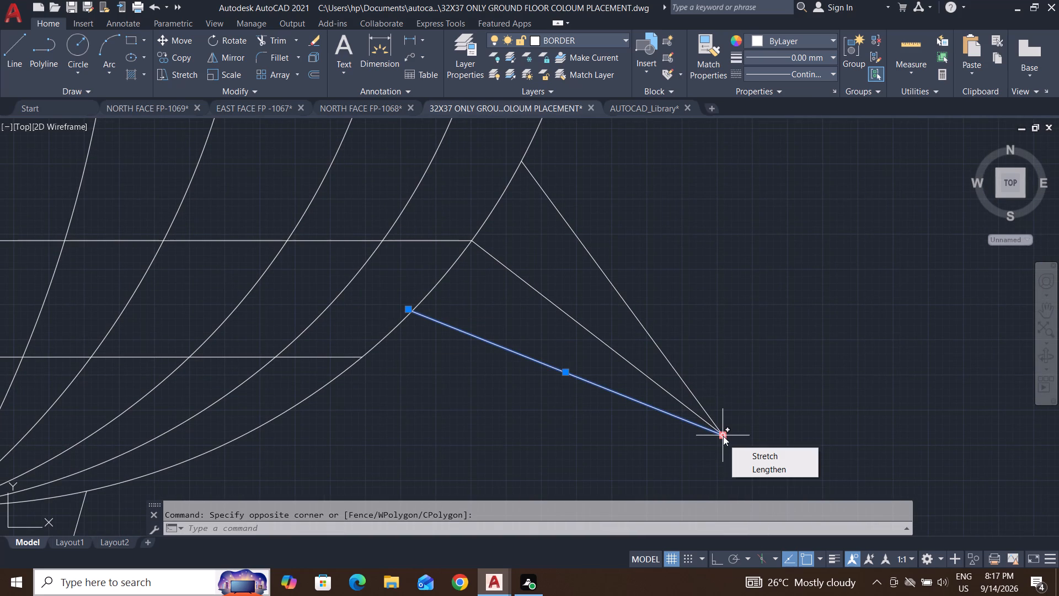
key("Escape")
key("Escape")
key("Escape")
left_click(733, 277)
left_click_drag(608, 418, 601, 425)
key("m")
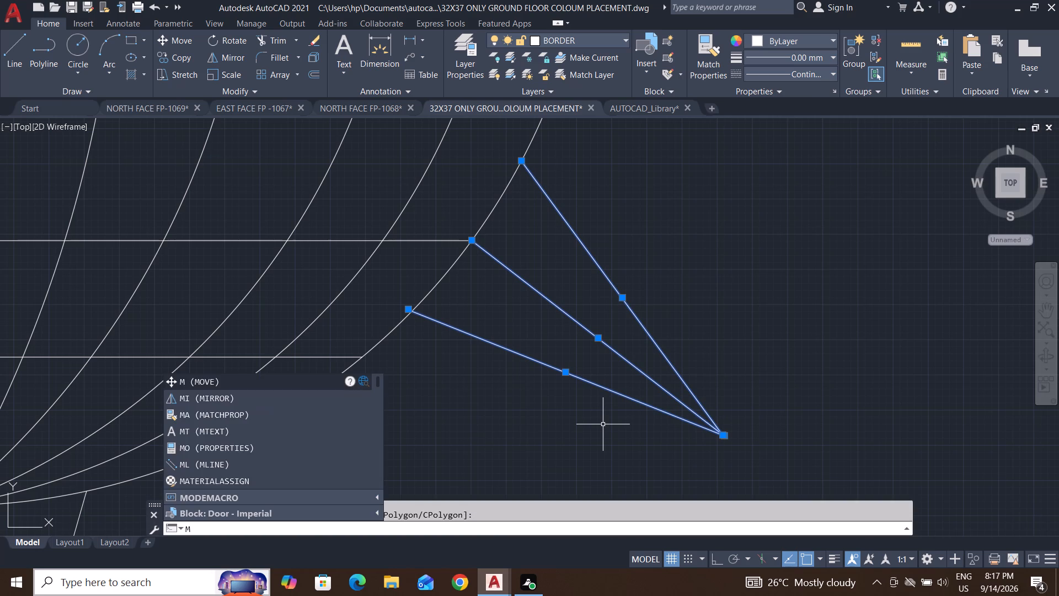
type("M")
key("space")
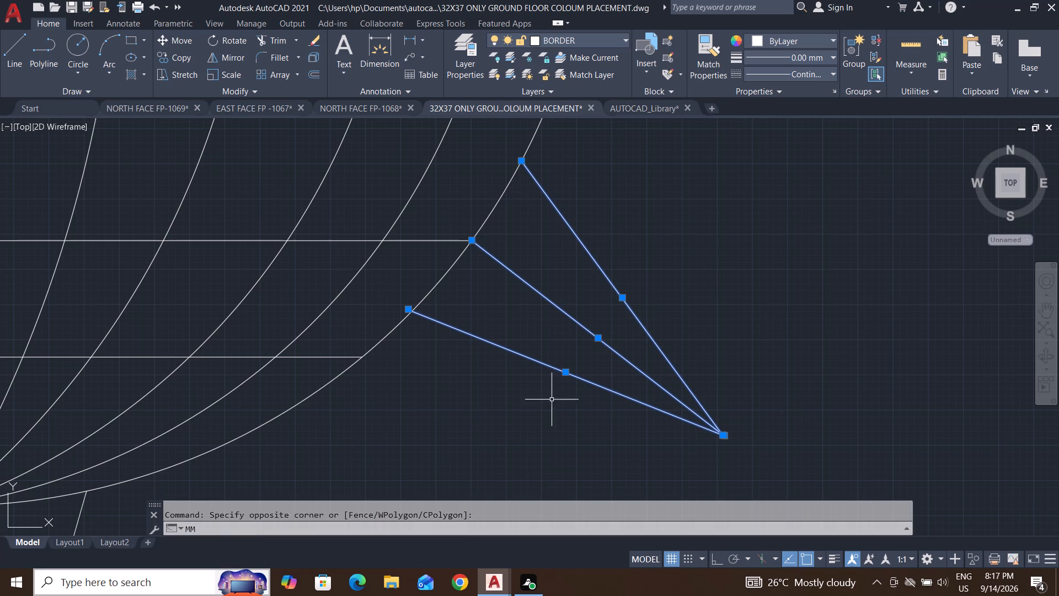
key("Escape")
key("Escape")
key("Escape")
Move the whole small lower-right spike from its lower edge's base end to where that edge crosses the outer circle.
left_click(730, 262)
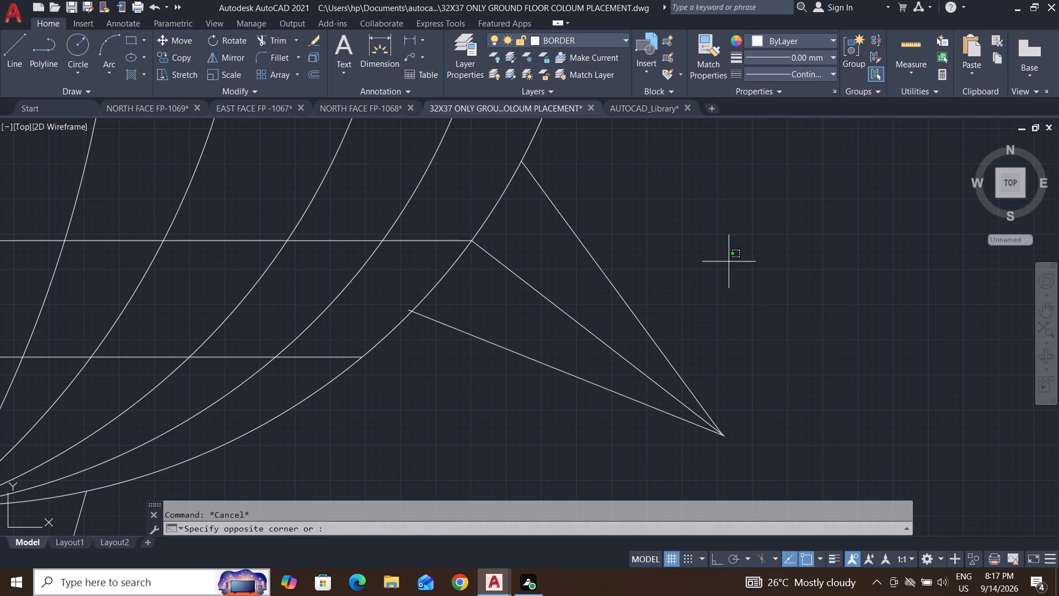
left_click(542, 445)
key("m")
key("Return")
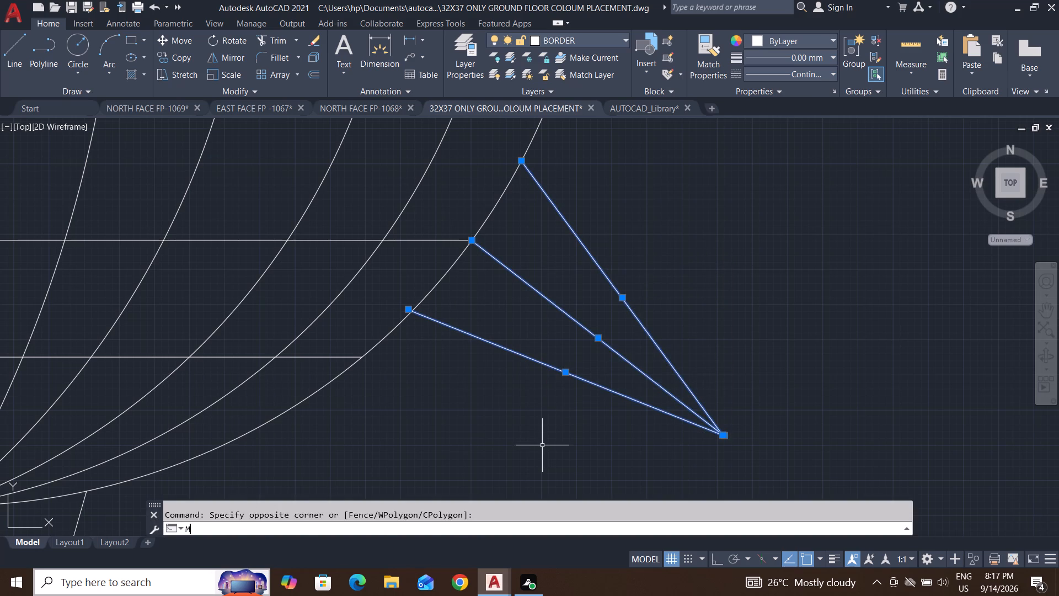
scroll(458, 348, "up", 2)
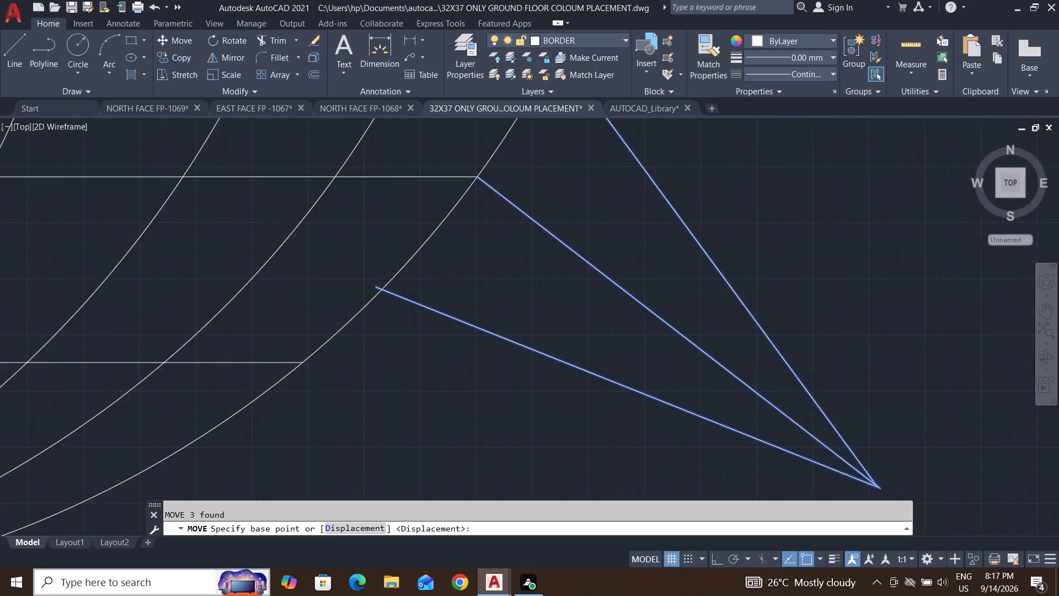
left_click(322, 252)
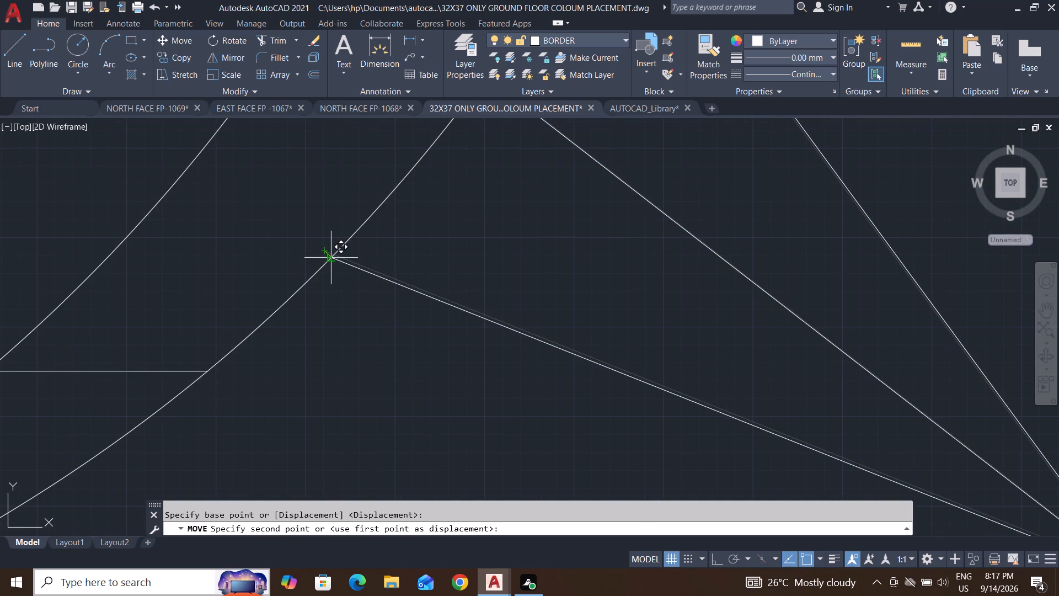
left_click(333, 257)
scroll(566, 485, "down", 3)
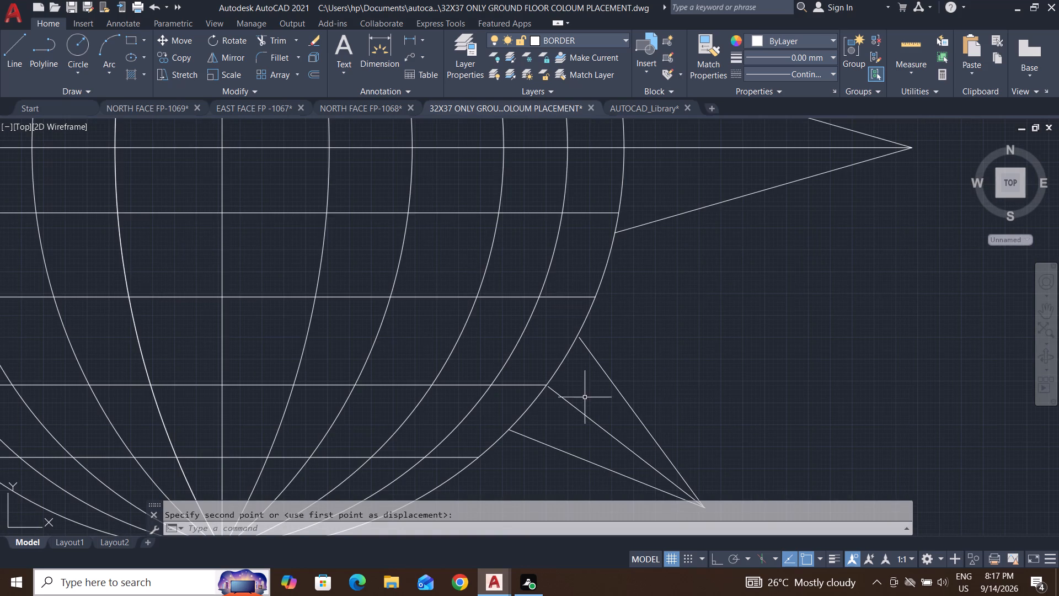
middle_click_drag(676, 375, 655, 266)
scroll(652, 463, "down", 1)
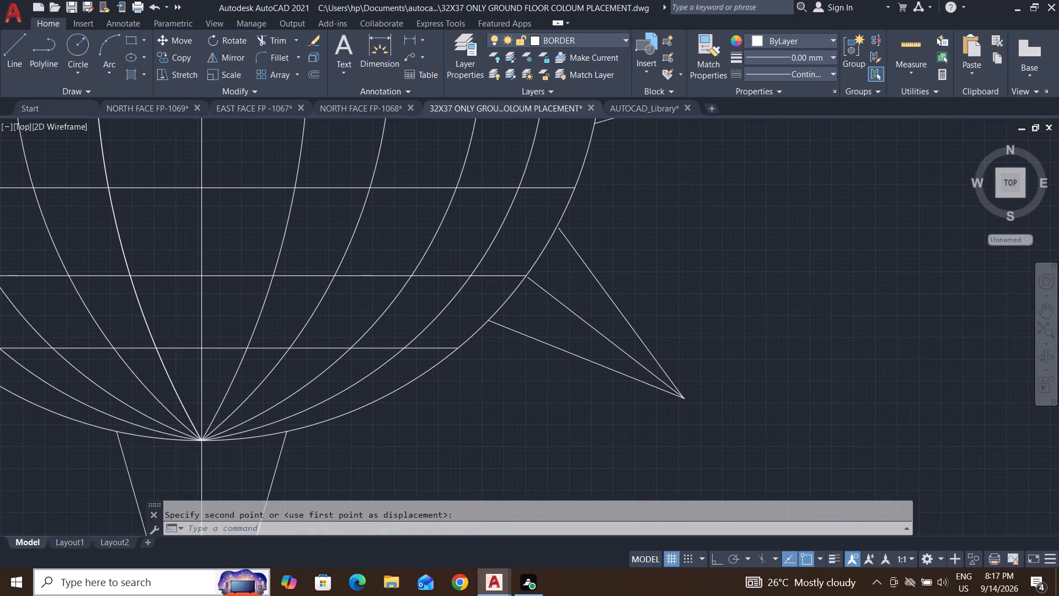
scroll(652, 464, "down", 2)
scroll(652, 445, "up", 3)
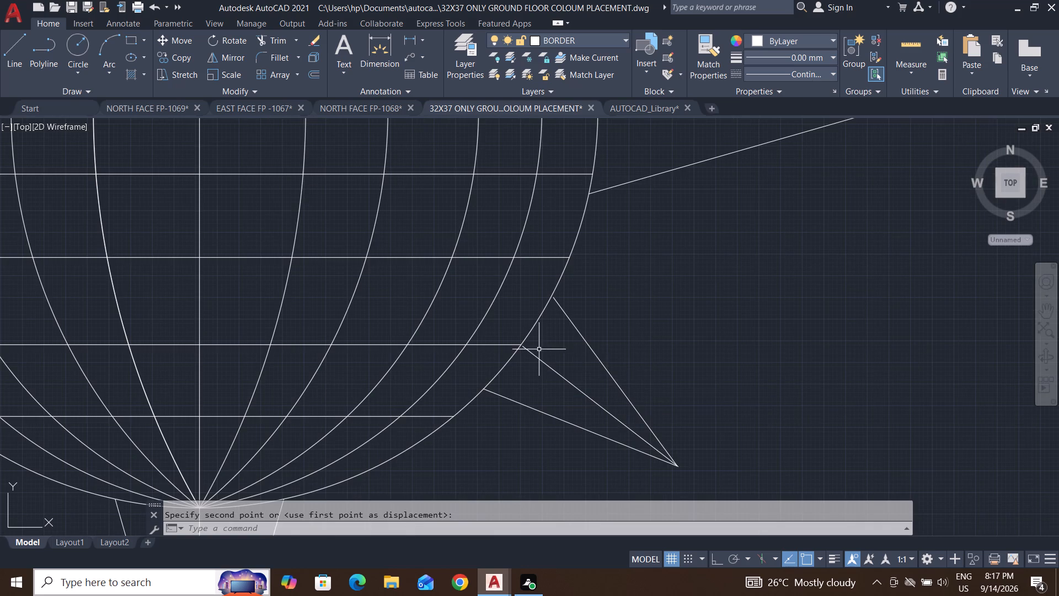
scroll(536, 350, "up", 2)
key("Escape")
key("Escape")
Extend the centre line and upper edge of the small lower-right spike to the outer circle.
type("EX")
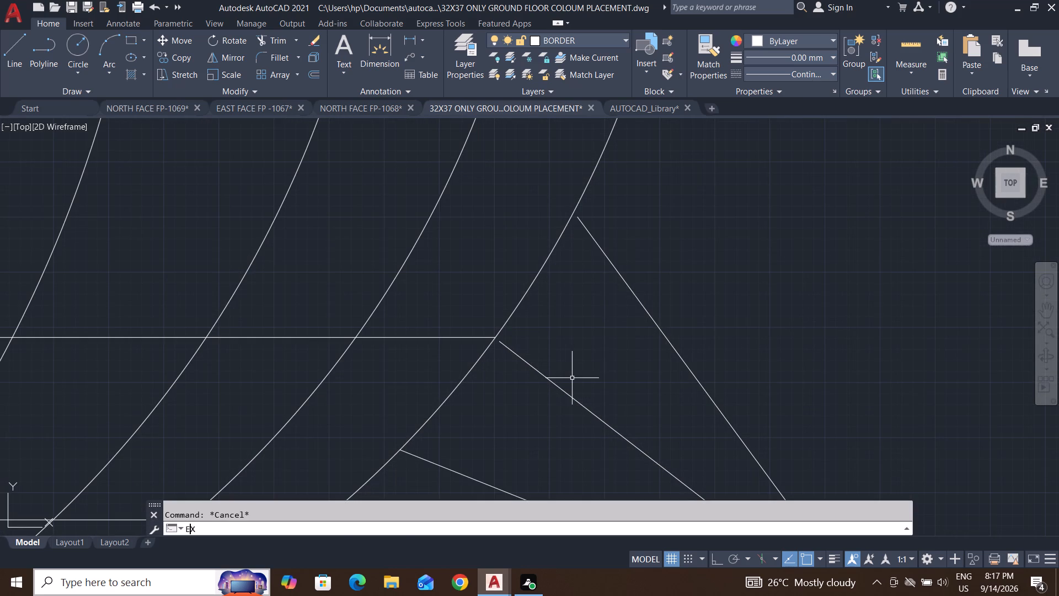
key("space")
key("space")
left_click(589, 352)
left_click(540, 418)
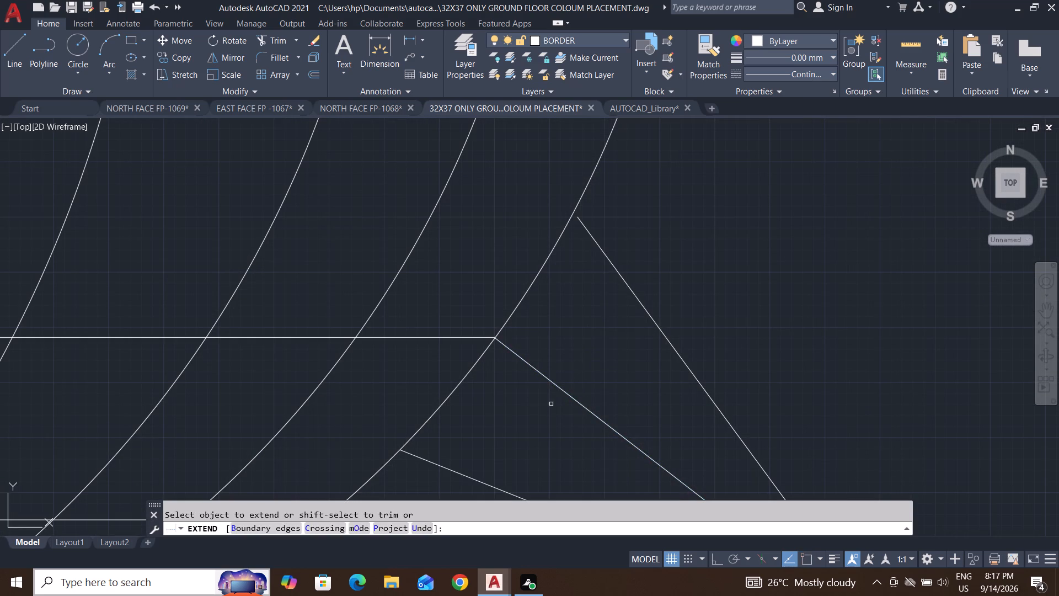
scroll(525, 412, "down", 3)
left_click(586, 342)
left_click(559, 387)
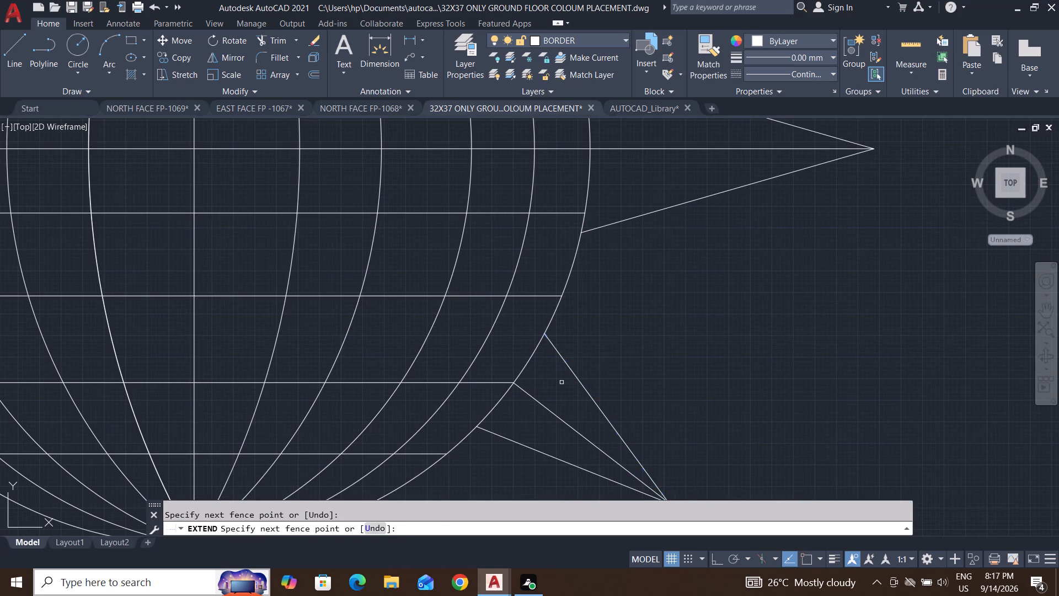
middle_click_drag(606, 276, 609, 259)
scroll(627, 353, "down", 3)
key("Escape")
key("Escape")
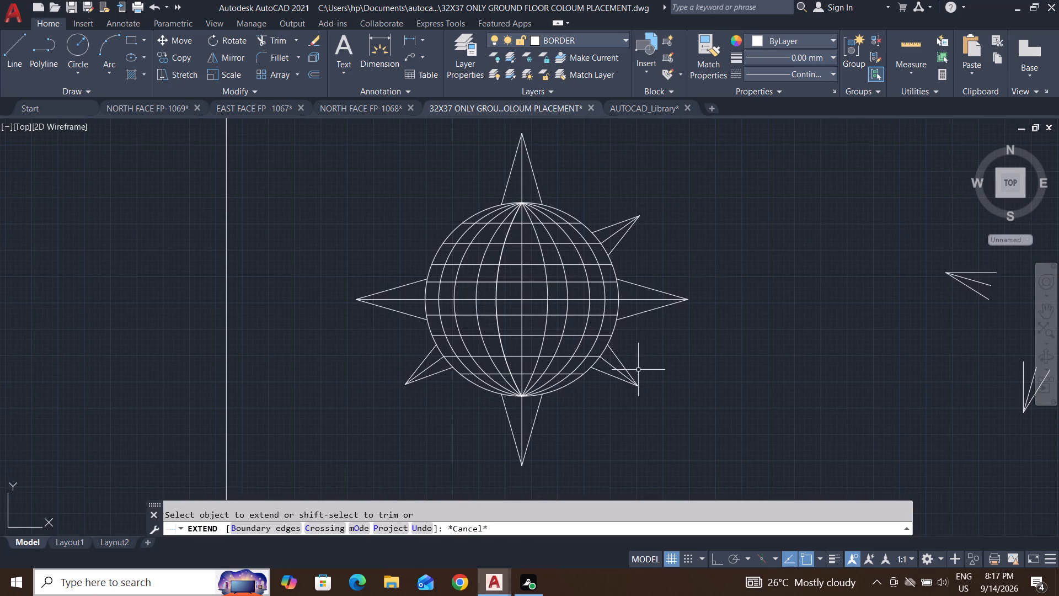
key("Escape")
key("Escape")
Mirror the small lower-right spike to the globe's upper left across a diagonal line through the globe's centre, keeping the original.
left_click(655, 355)
left_click(613, 420)
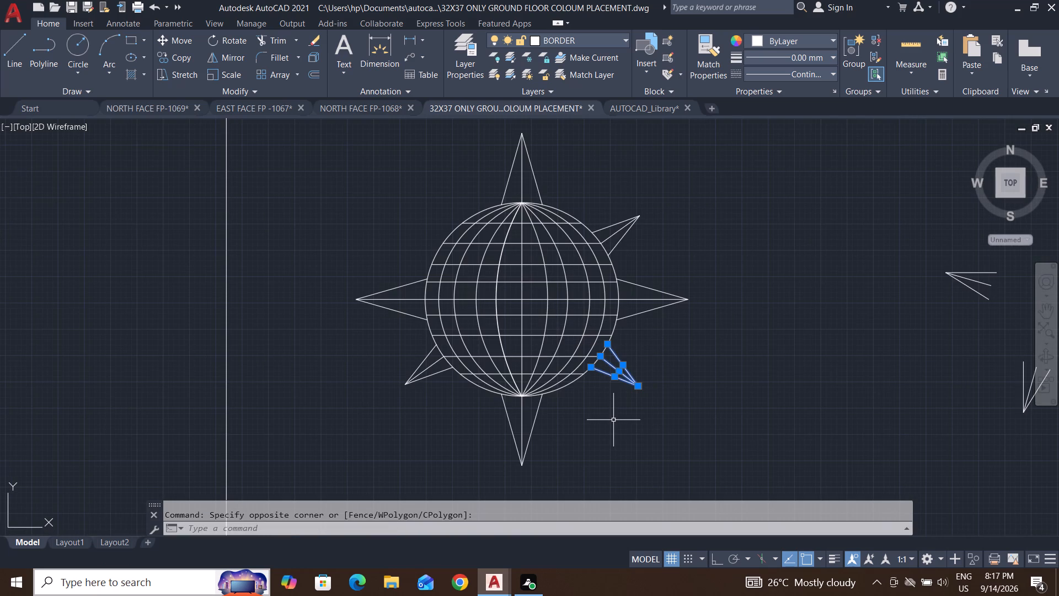
type("MI")
key("Return")
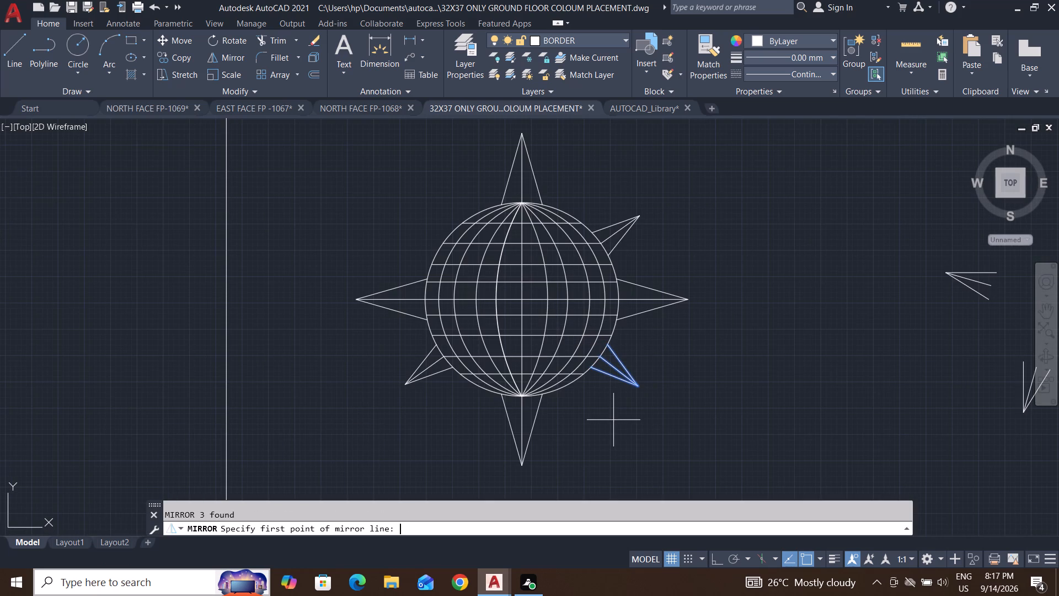
left_click(523, 300)
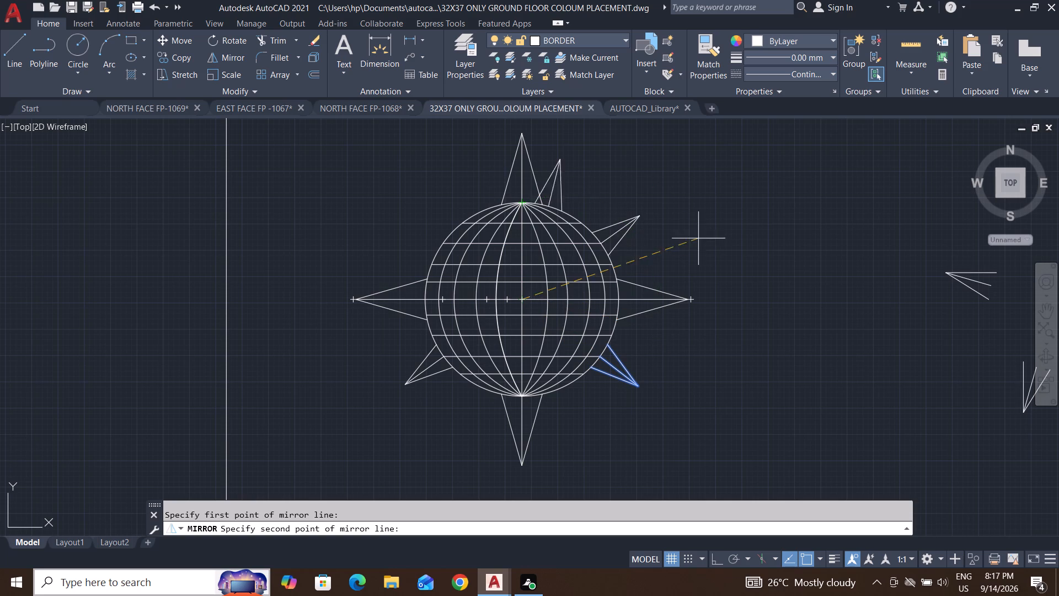
middle_click_drag(652, 204, 659, 228)
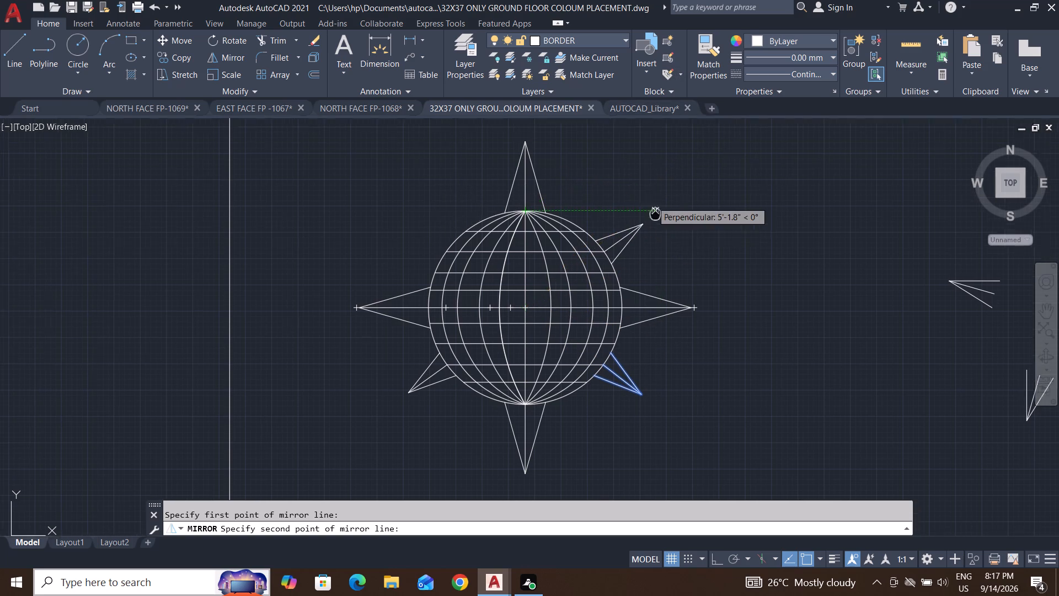
middle_click_drag(659, 228, 641, 396)
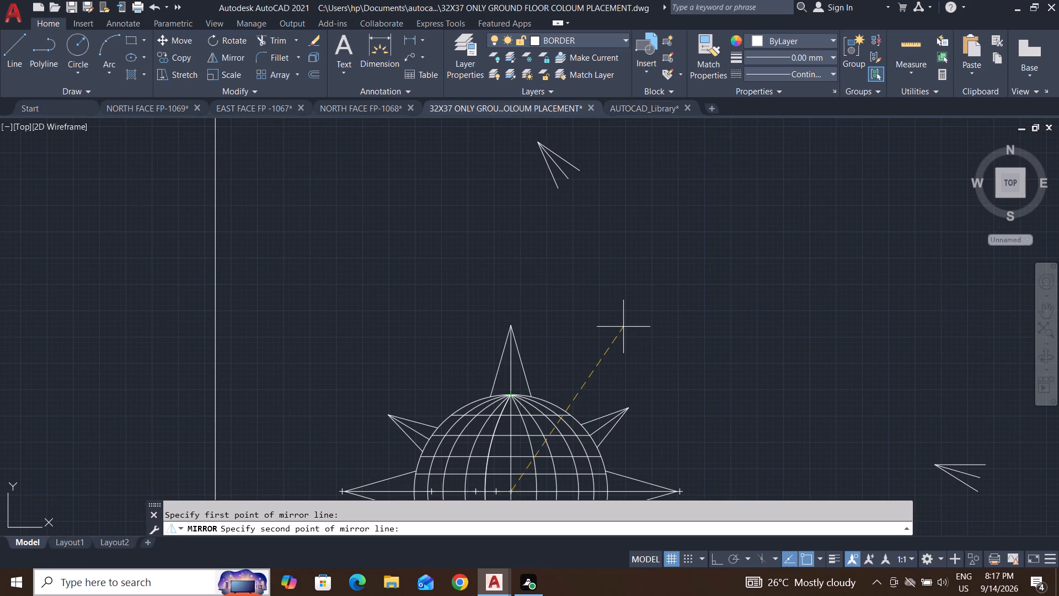
middle_click_drag(623, 327, 648, 236)
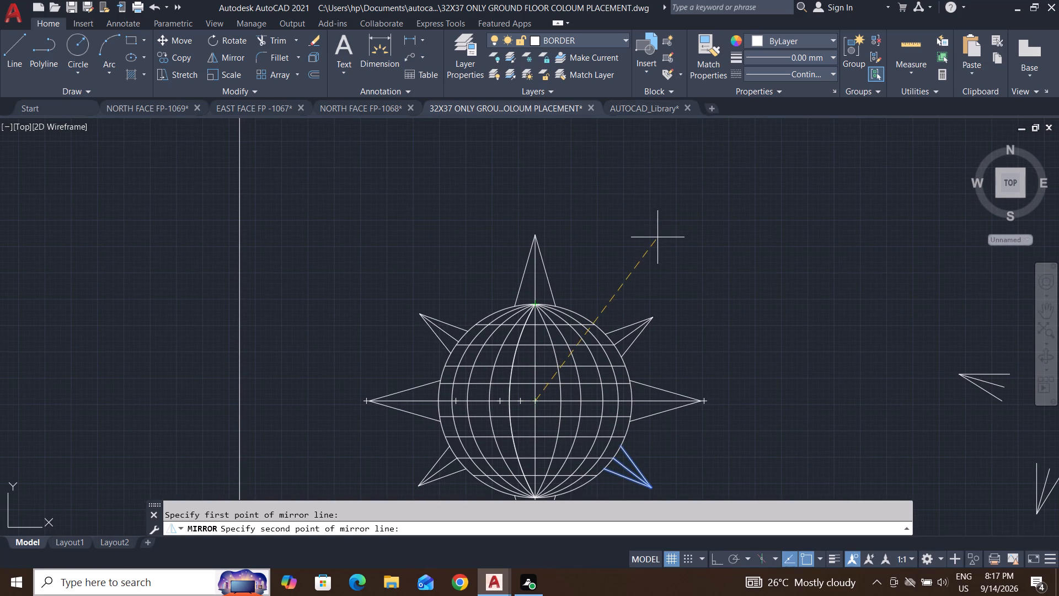
scroll(654, 235, "up", 2)
middle_click_drag(654, 235, 714, 163)
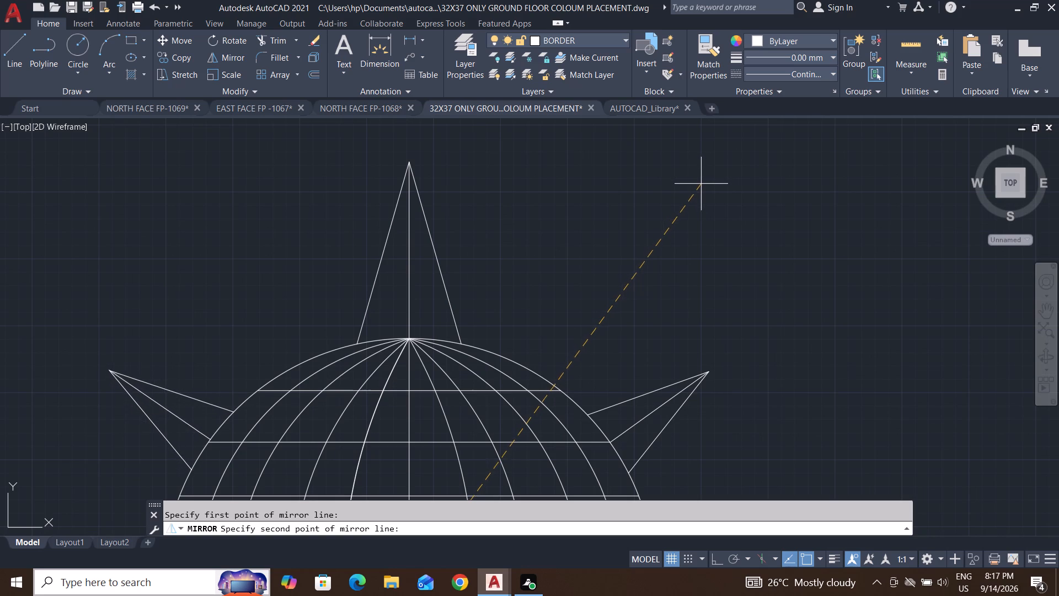
left_click(699, 182)
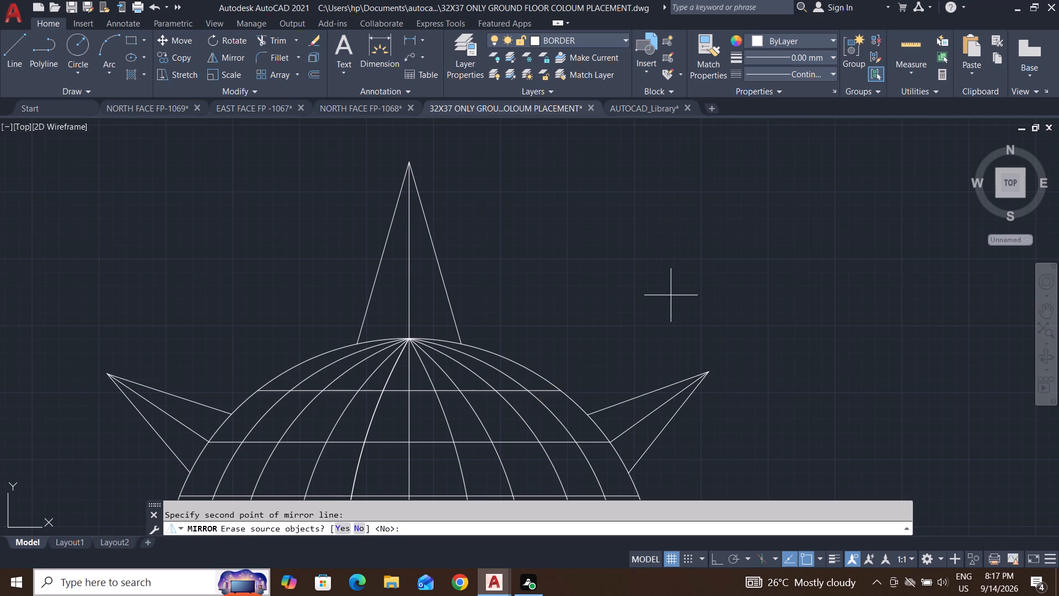
scroll(670, 301, "down", 3)
middle_click_drag(696, 358, 680, 310)
key("Return")
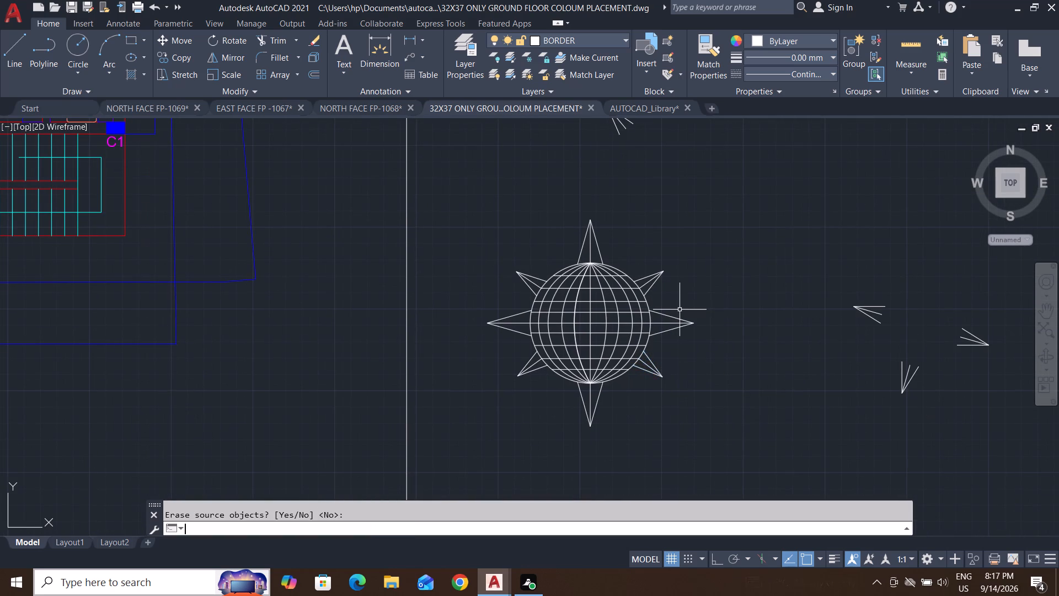
key("Escape")
key("Escape")
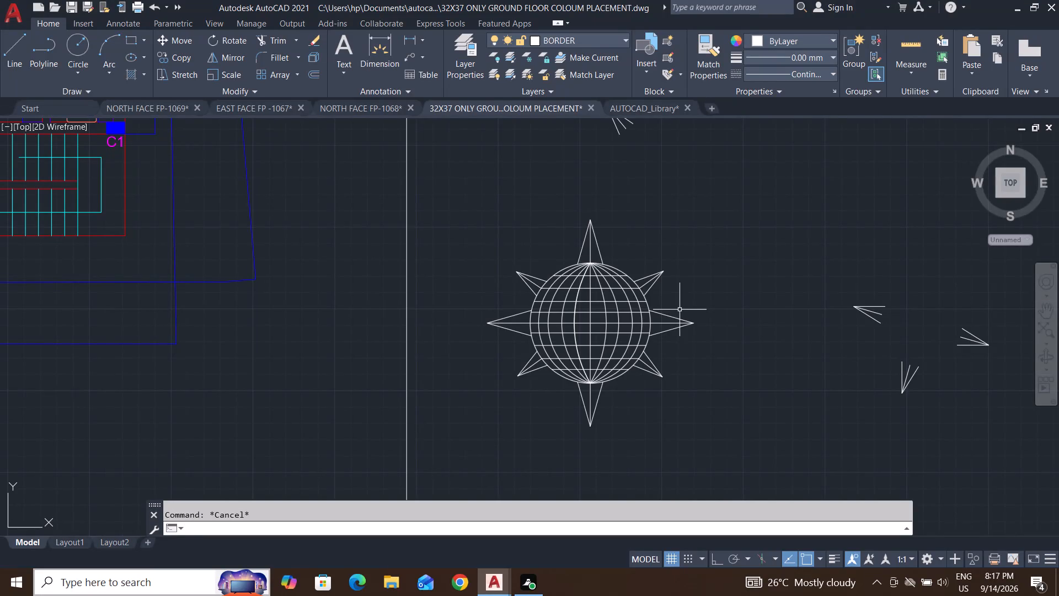
key("Escape")
key("Escape")
key("Escape")
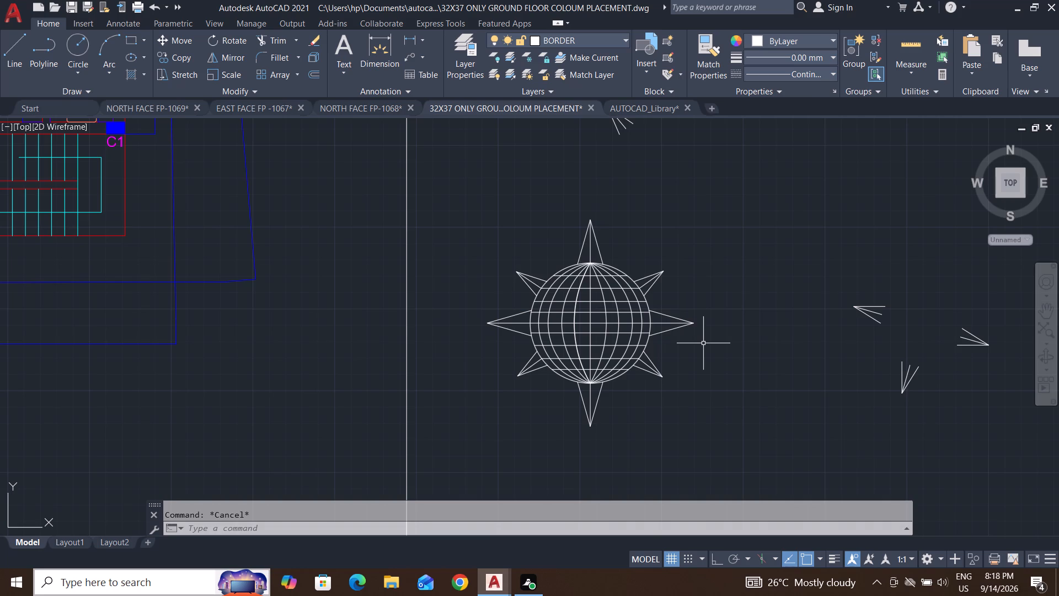
key("Escape")
key("Escape")
key("Escape")
Erase the four leftover loose small spikes lying beside and above the finished globe symbol.
scroll(726, 367, "down", 1)
middle_click_drag(726, 367, 495, 329)
left_click(770, 186)
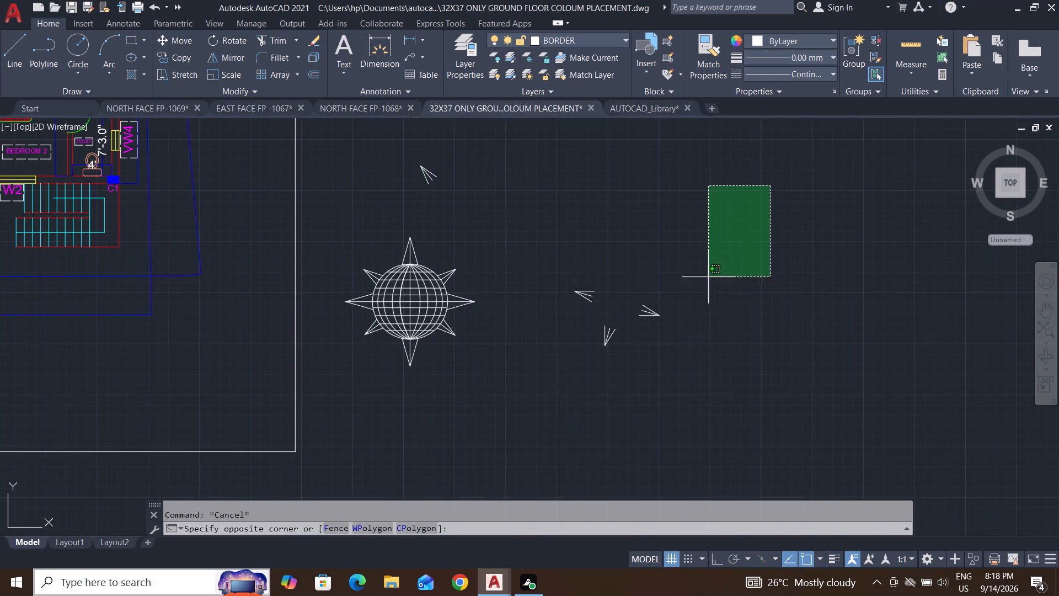
left_click(534, 446)
key("Delete")
left_click_drag(456, 188, 470, 178)
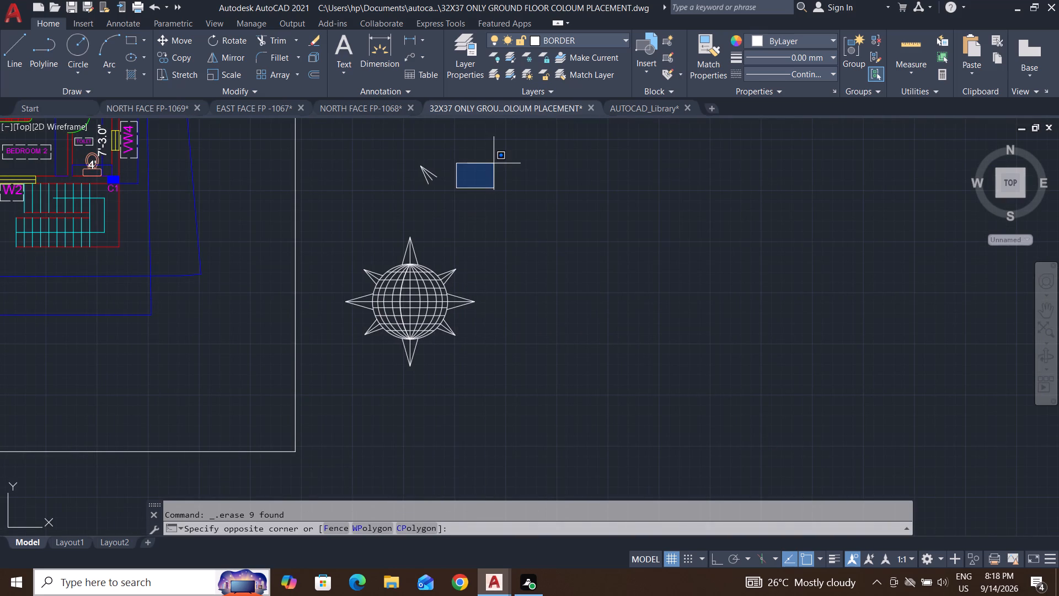
left_click(402, 157)
key("Delete")
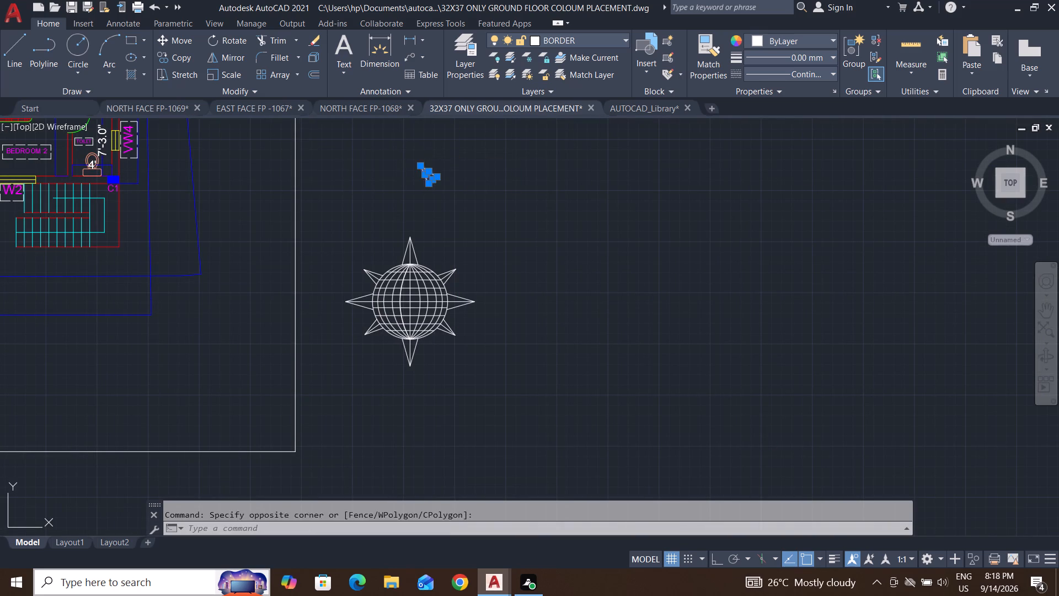
middle_click(506, 324)
key("Escape")
key("Escape")
key("Escape")
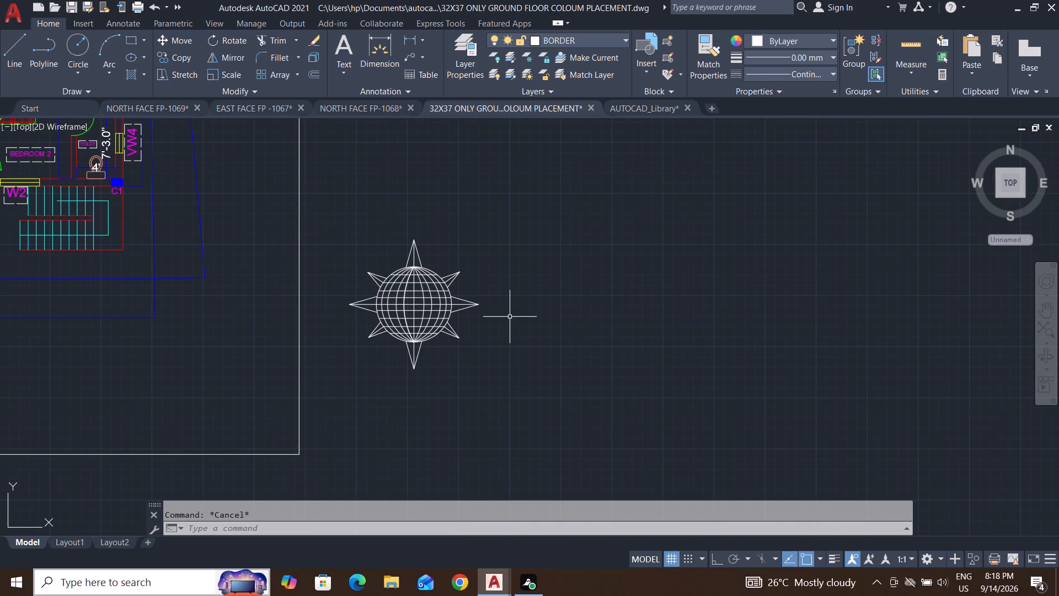
key("Escape")
Draw a nearly horizontal line from the globe's top point rightward past the top spike's right edge.
scroll(415, 267, "up", 3)
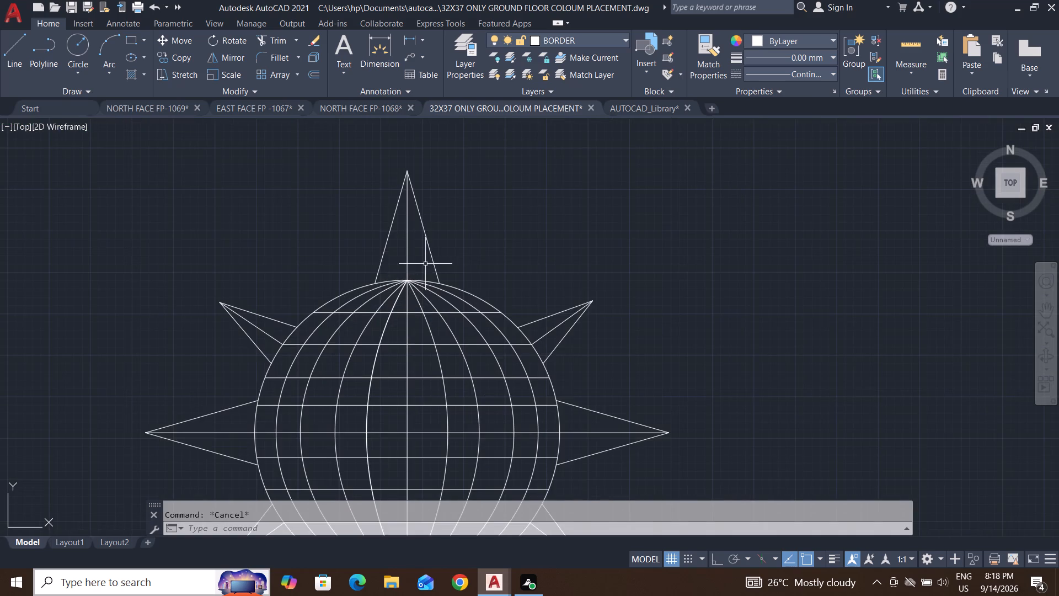
middle_click_drag(427, 269, 523, 244)
key("Escape")
key("Escape")
key("Escape")
left_click(17, 54)
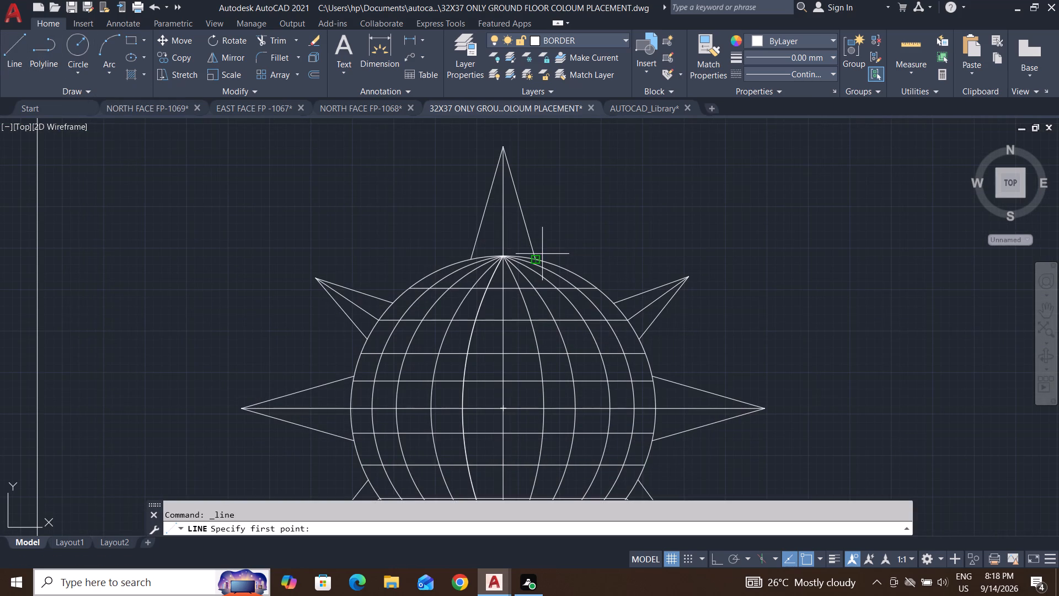
scroll(534, 255, "up", 3)
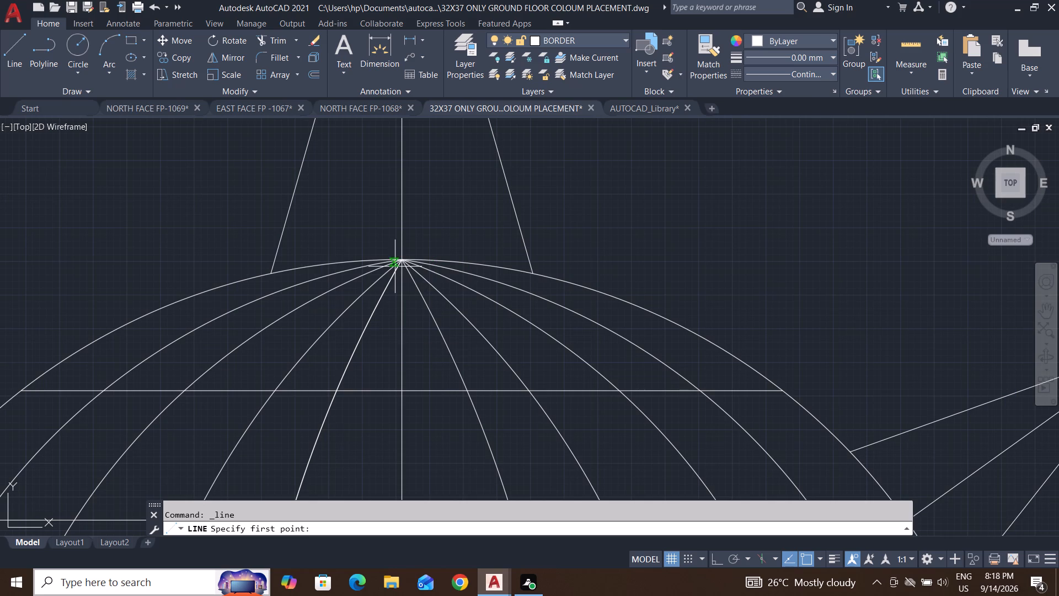
left_click(402, 261)
left_click(734, 256)
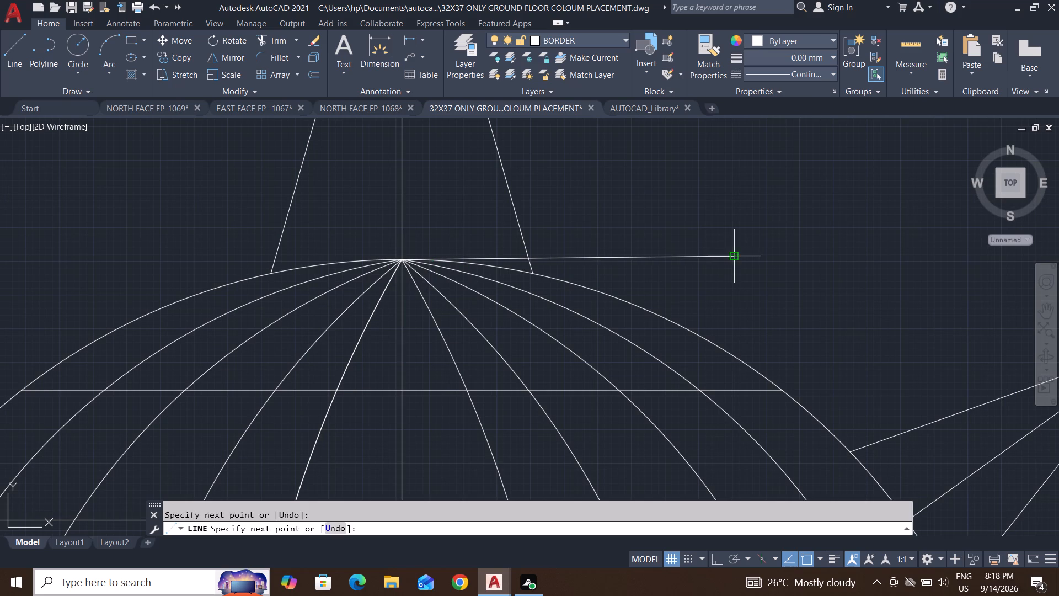
key("Escape")
key("Escape")
key("Escape")
key("Escape")
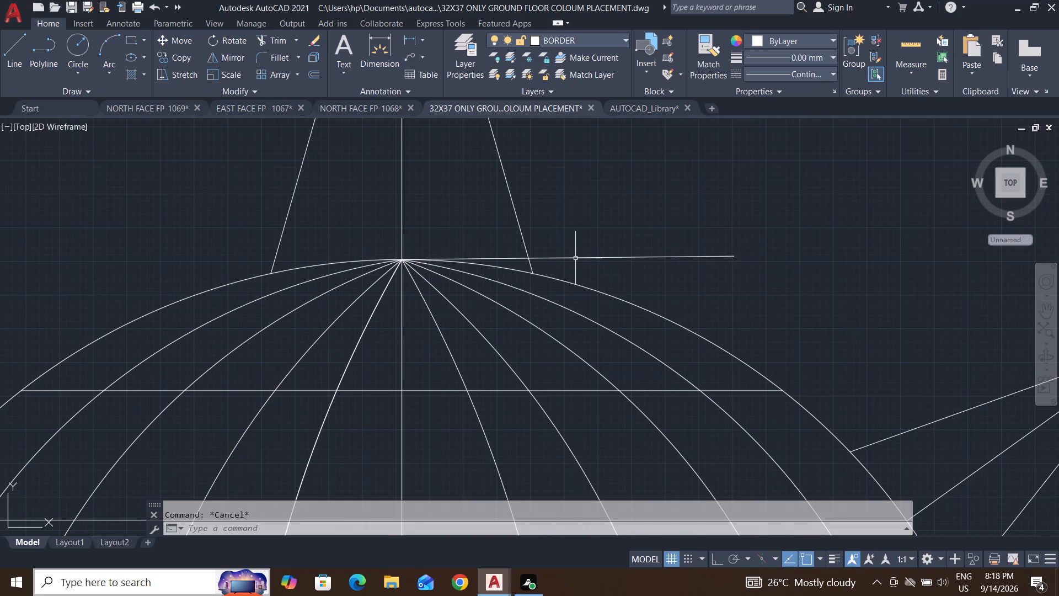
key("Escape")
key("Escape")
Create an associative path array of the new near-horizontal line, using the top spike's vertical centre line as the path.
left_click(619, 242)
left_click(600, 266)
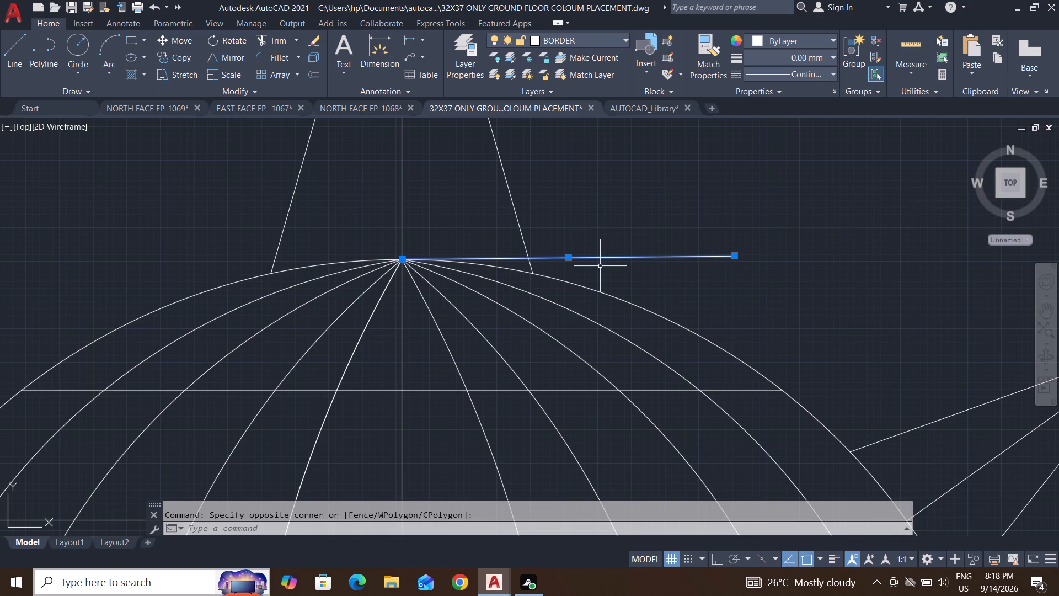
key("Escape")
key("Escape")
middle_click_drag(629, 299, 587, 414)
scroll(653, 348, "down", 2)
key("Escape")
key("Escape")
left_click(685, 336)
left_click(632, 364)
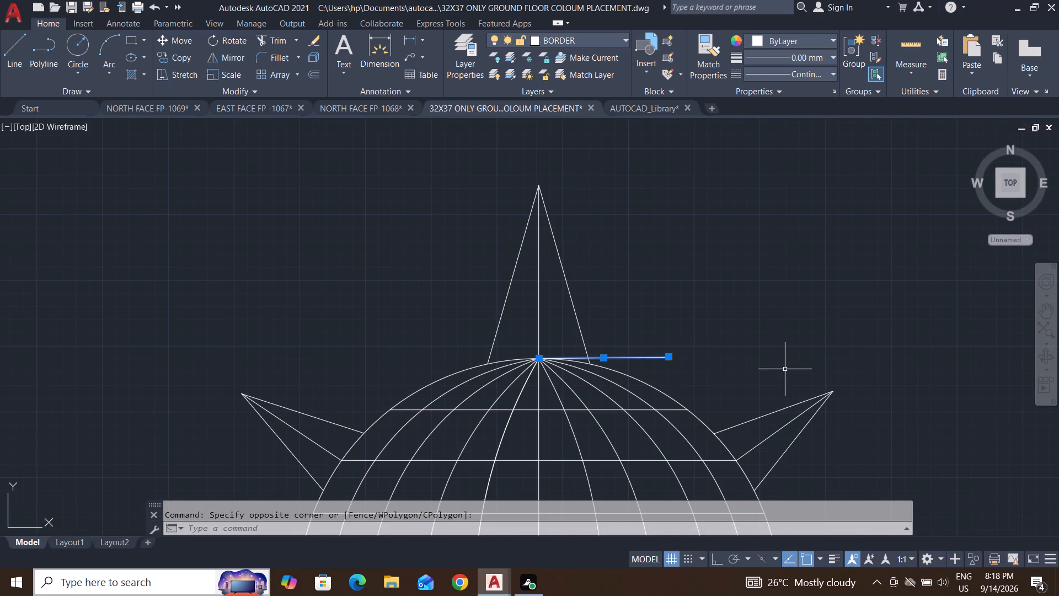
key("a")
key("r")
key("r")
type("AY")
key("Return")
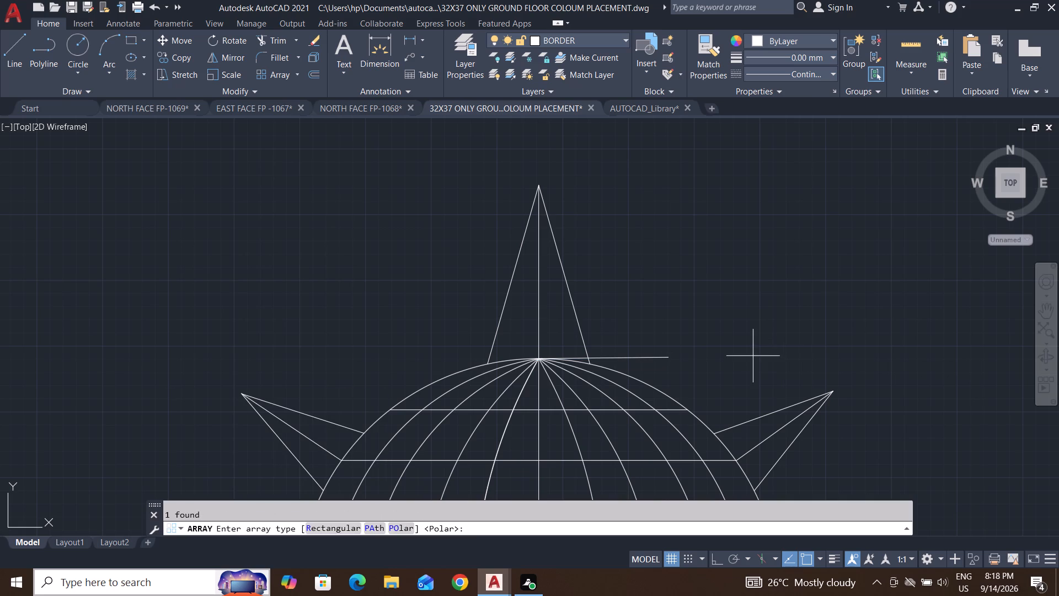
left_click(378, 526)
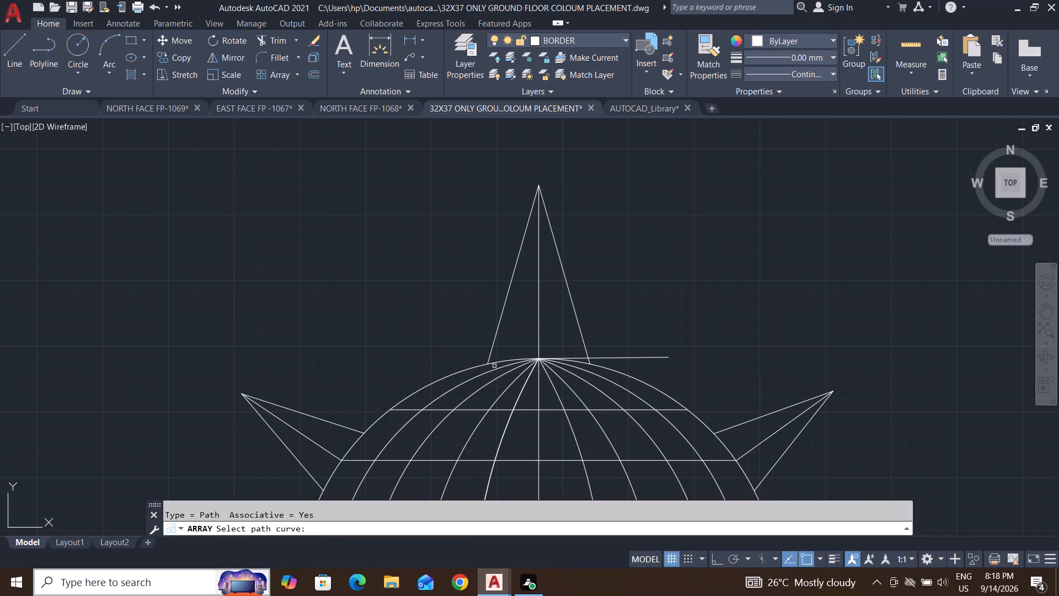
left_click(539, 286)
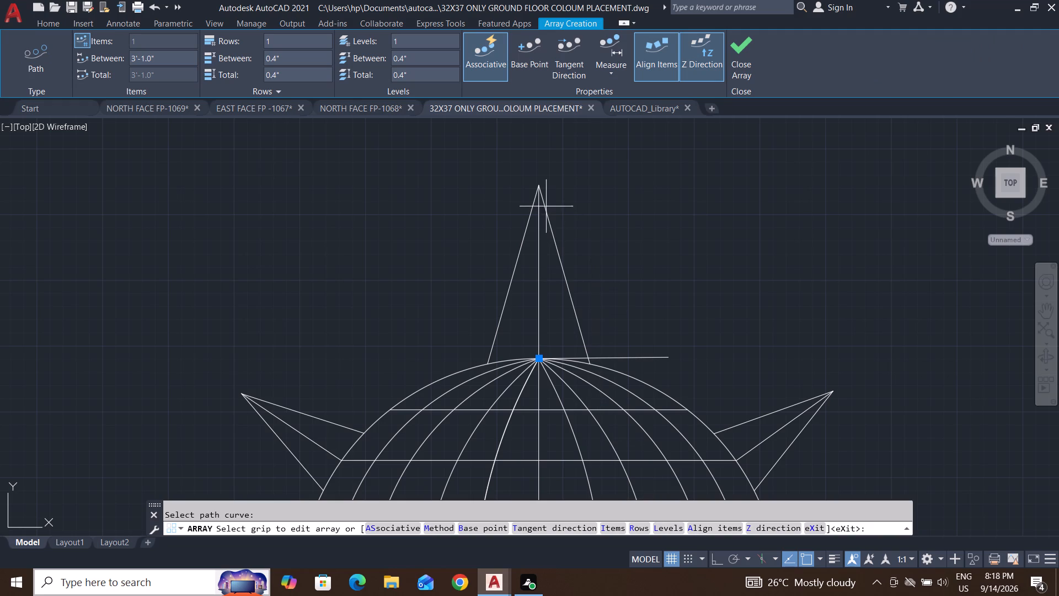
left_click(539, 186)
key("Return")
key("Return")
key("Return")
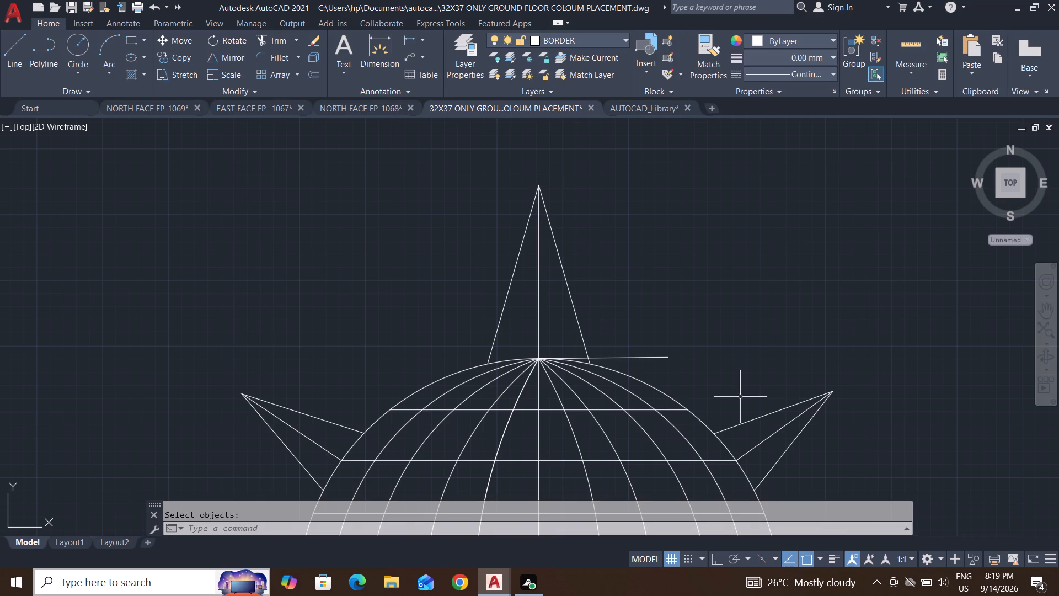
key("Escape")
key("Escape")
key("Escape")
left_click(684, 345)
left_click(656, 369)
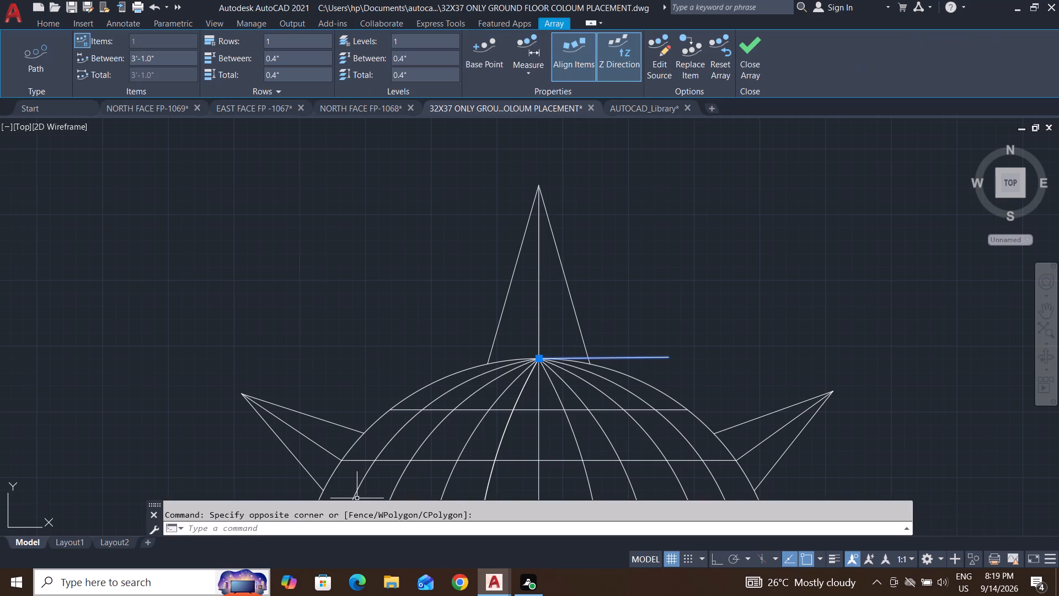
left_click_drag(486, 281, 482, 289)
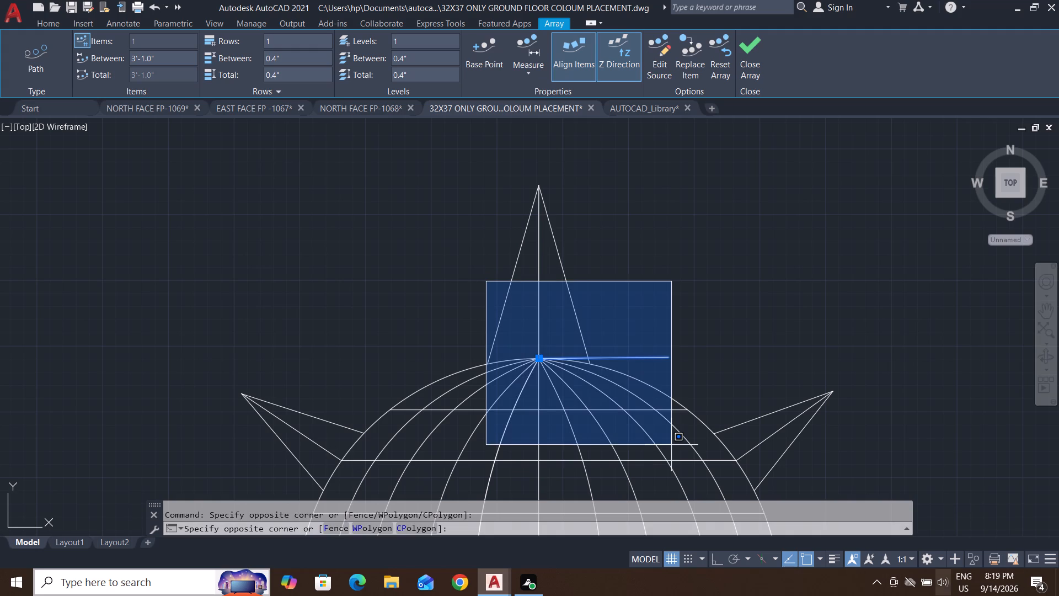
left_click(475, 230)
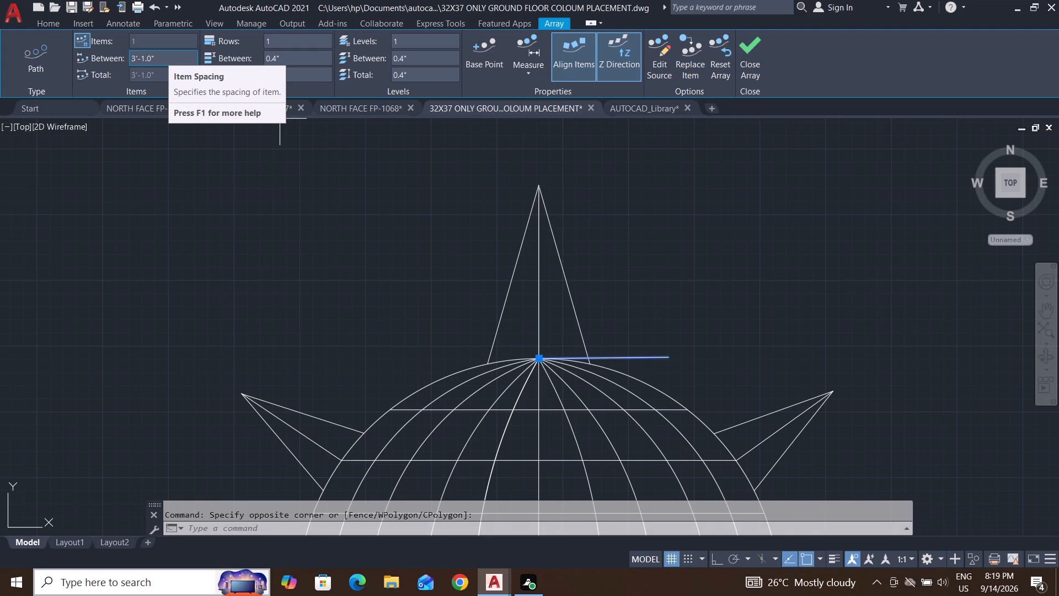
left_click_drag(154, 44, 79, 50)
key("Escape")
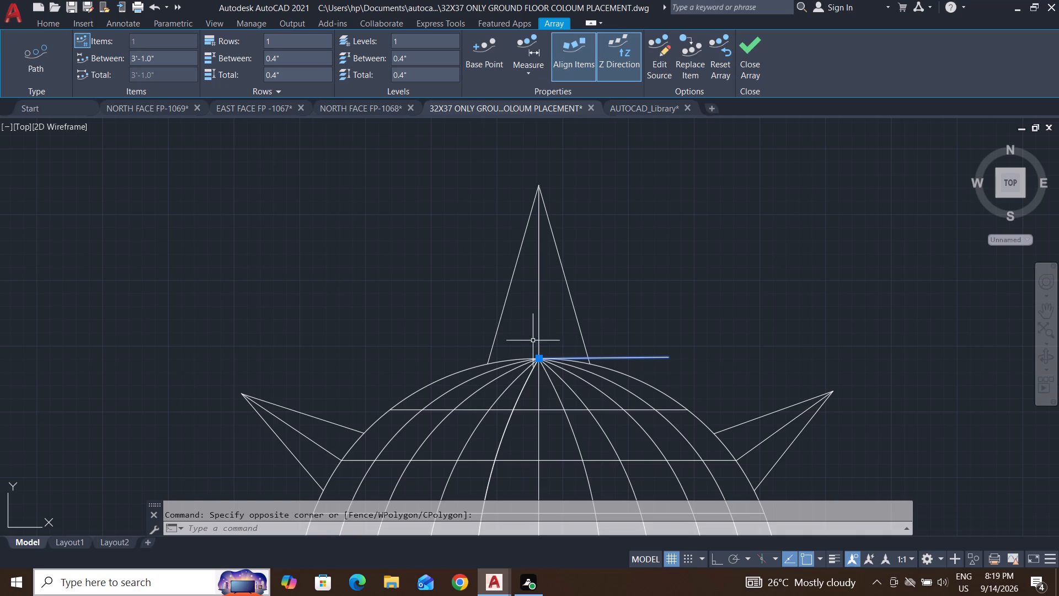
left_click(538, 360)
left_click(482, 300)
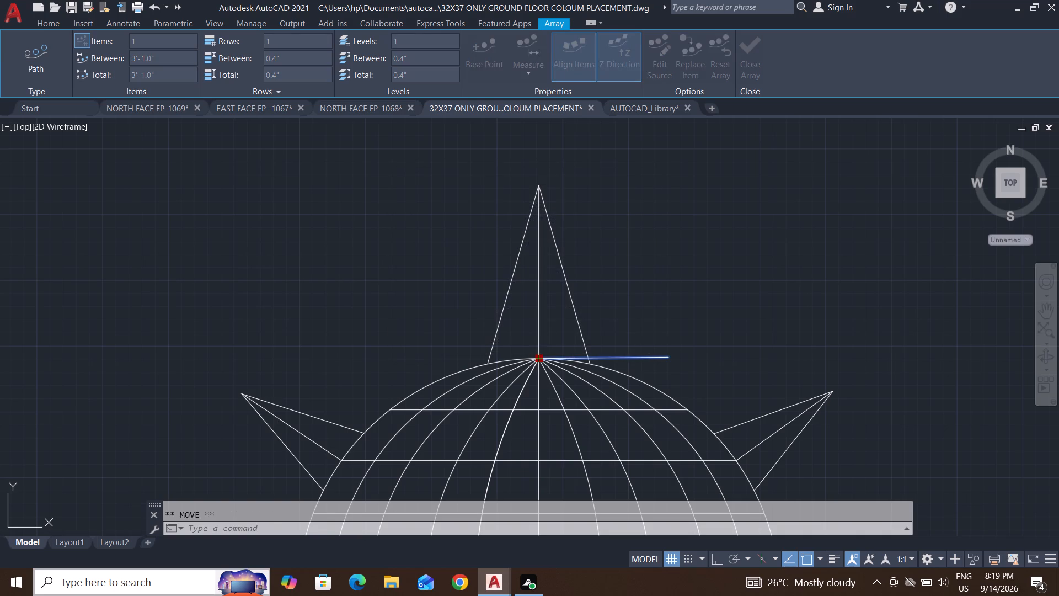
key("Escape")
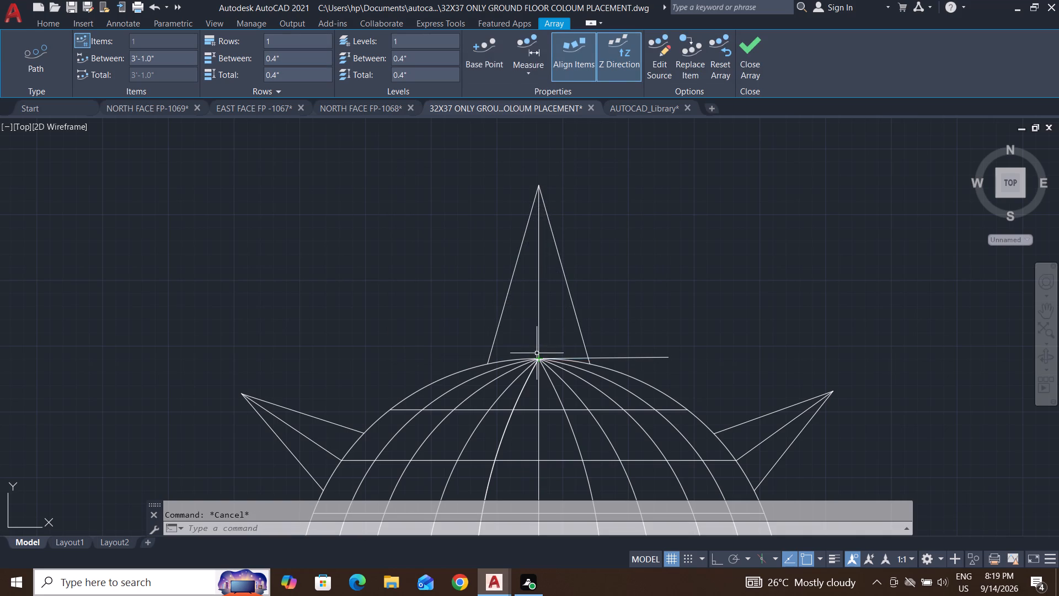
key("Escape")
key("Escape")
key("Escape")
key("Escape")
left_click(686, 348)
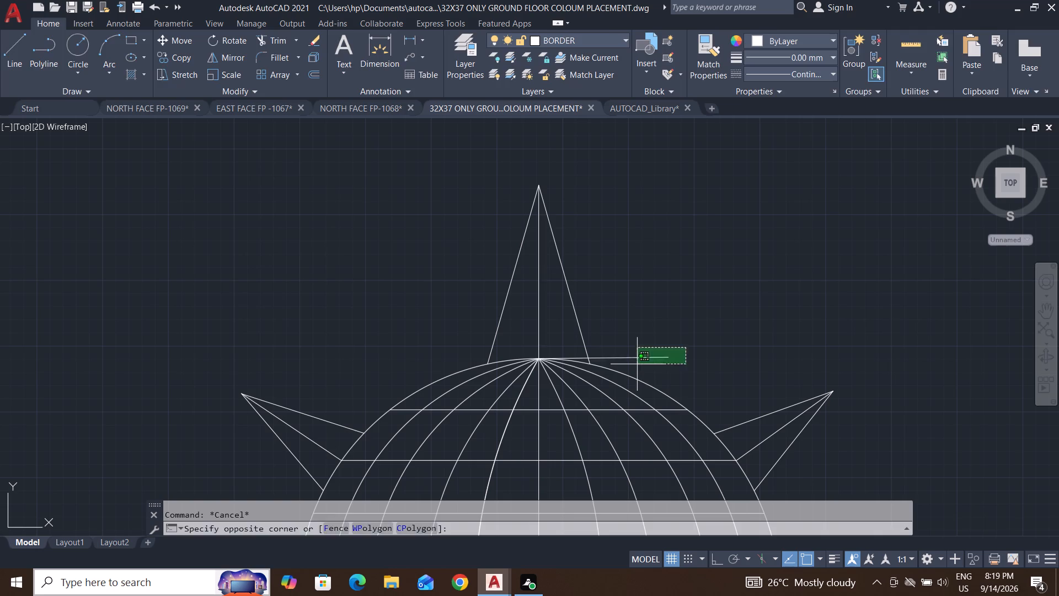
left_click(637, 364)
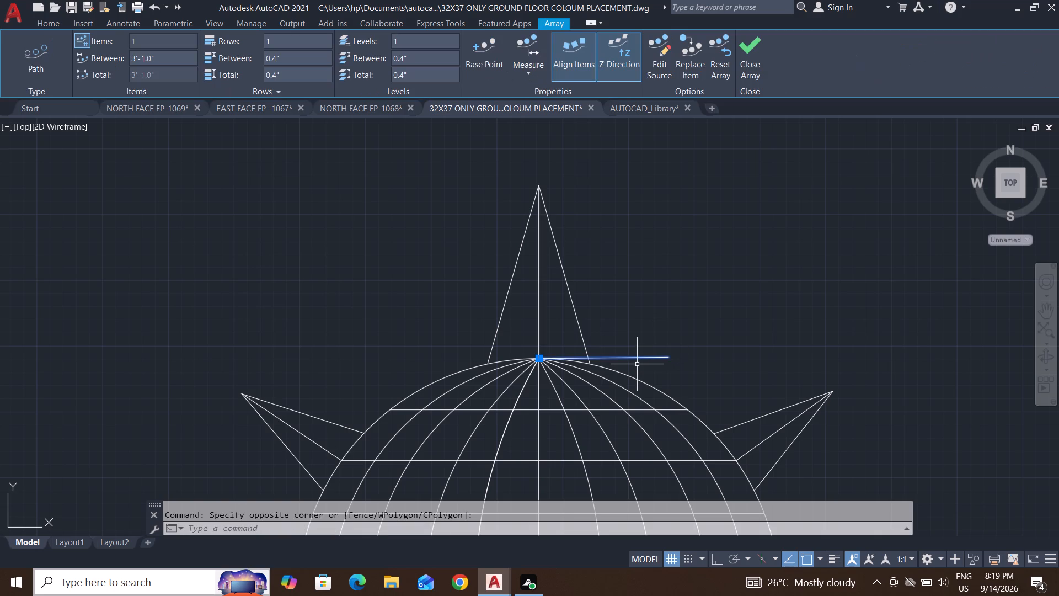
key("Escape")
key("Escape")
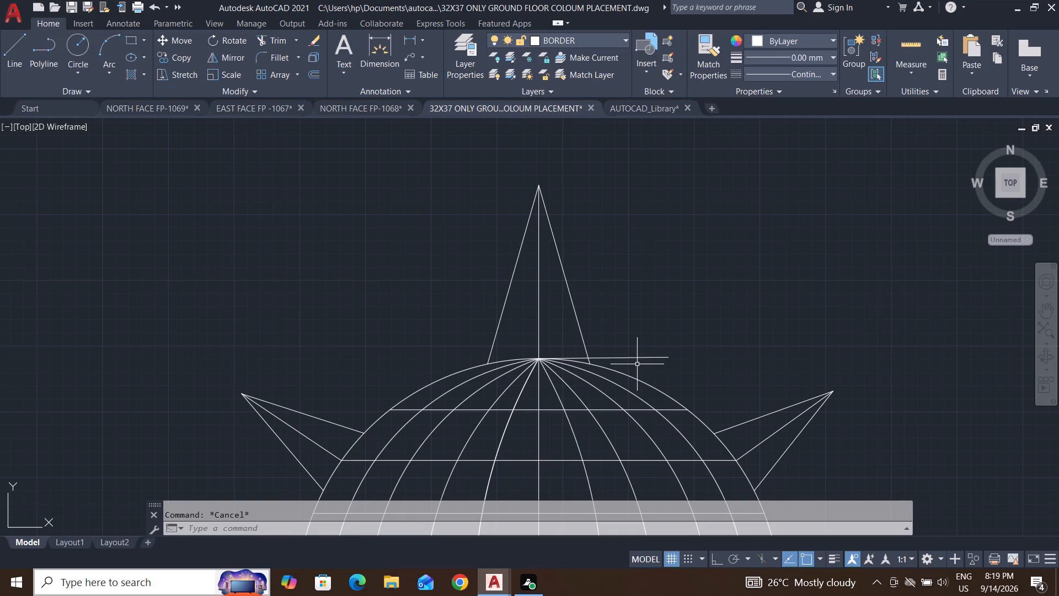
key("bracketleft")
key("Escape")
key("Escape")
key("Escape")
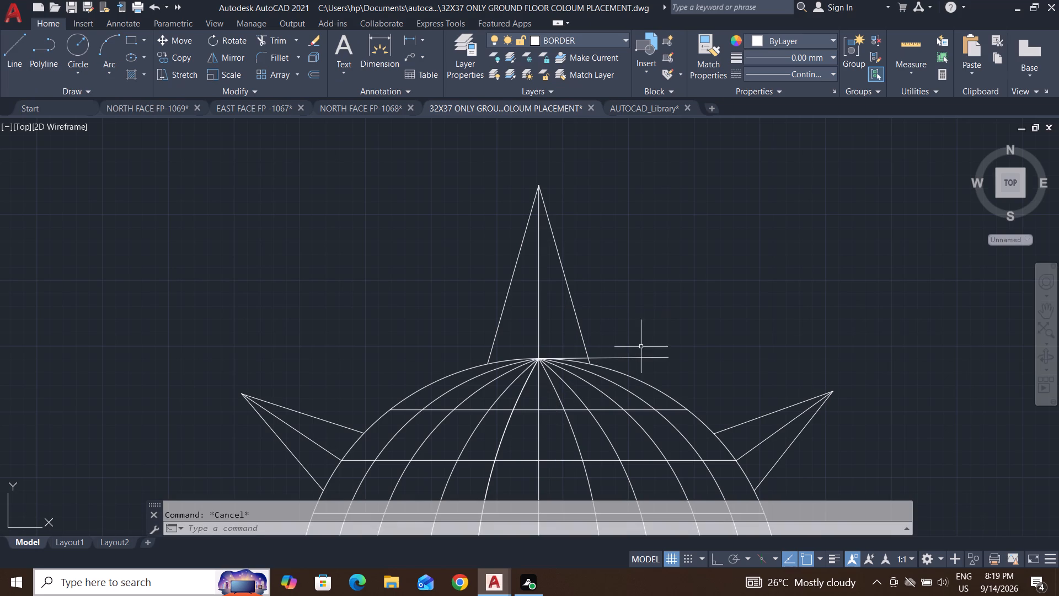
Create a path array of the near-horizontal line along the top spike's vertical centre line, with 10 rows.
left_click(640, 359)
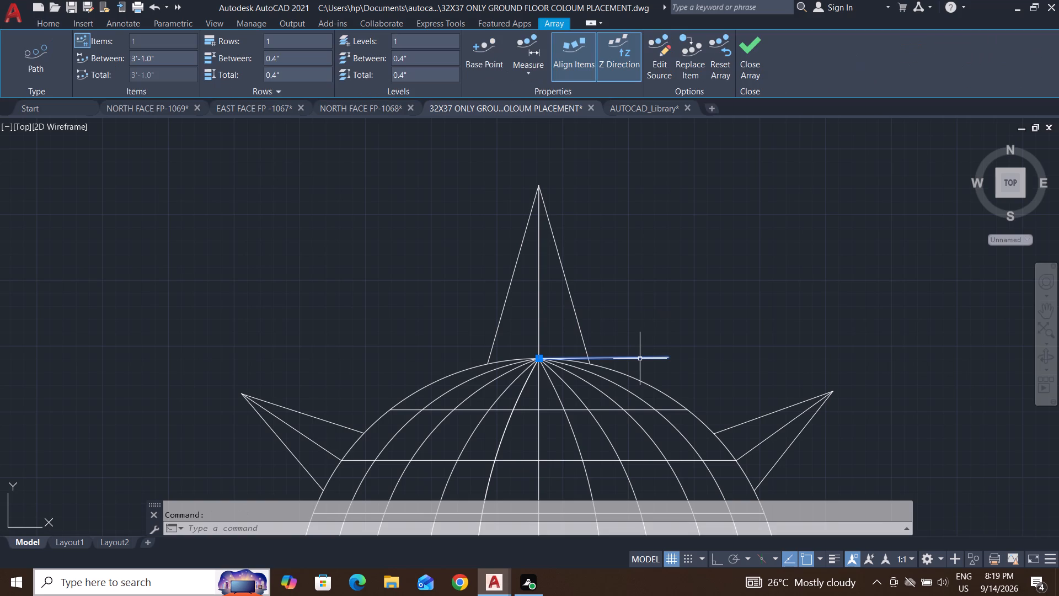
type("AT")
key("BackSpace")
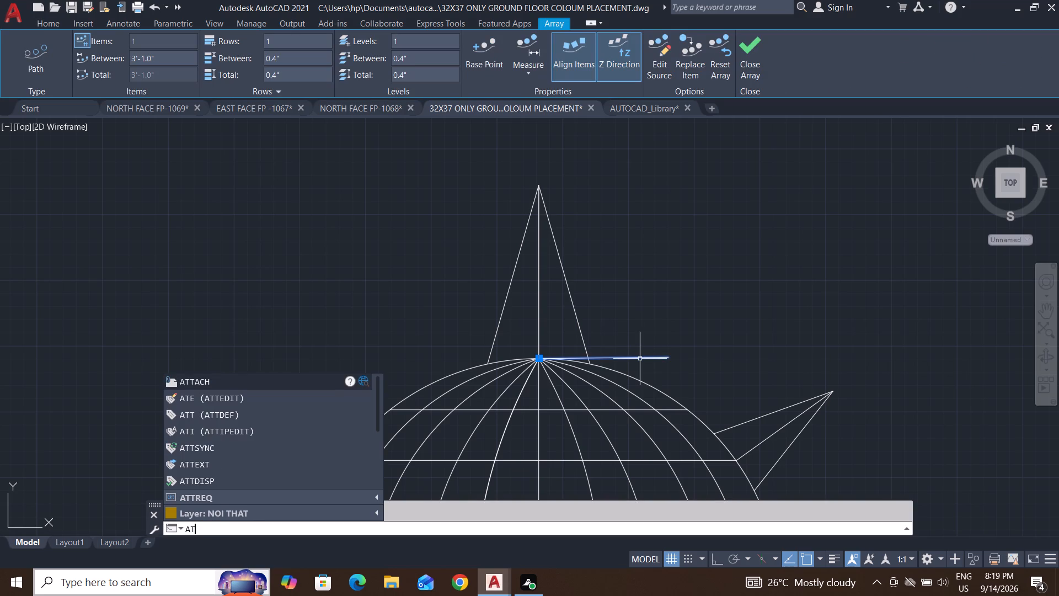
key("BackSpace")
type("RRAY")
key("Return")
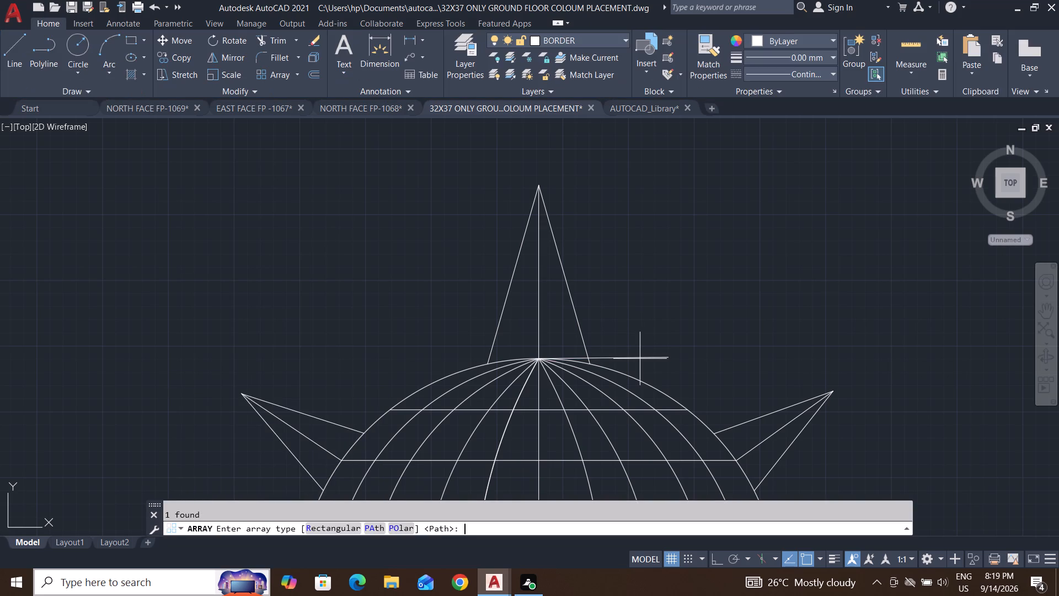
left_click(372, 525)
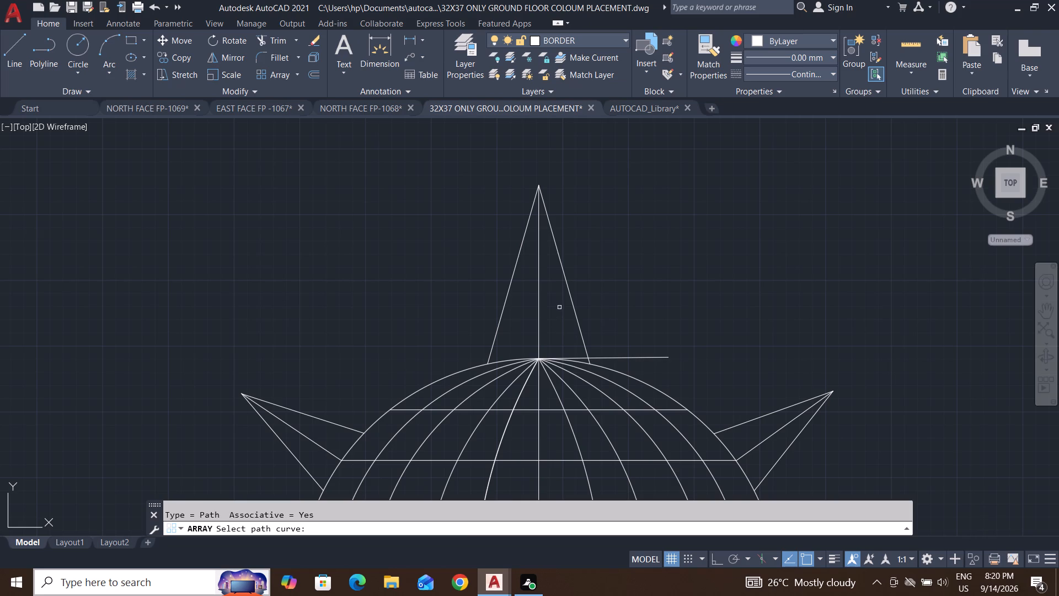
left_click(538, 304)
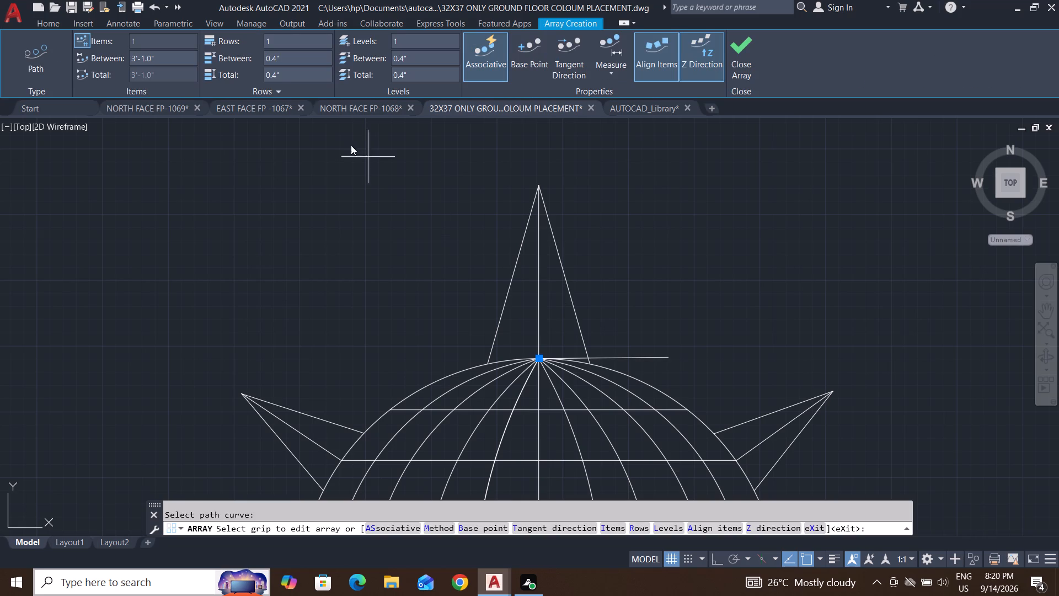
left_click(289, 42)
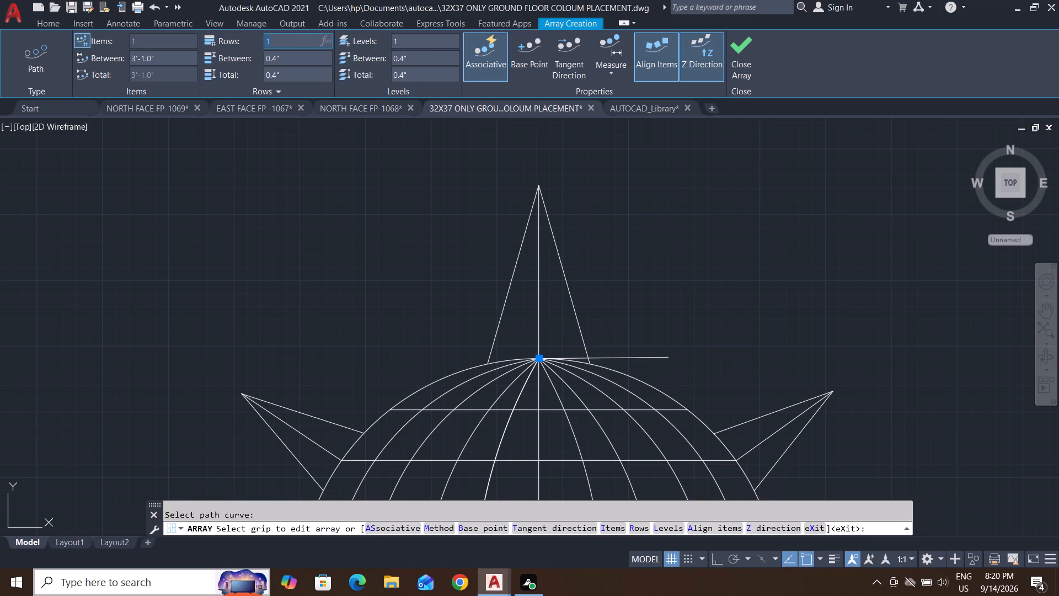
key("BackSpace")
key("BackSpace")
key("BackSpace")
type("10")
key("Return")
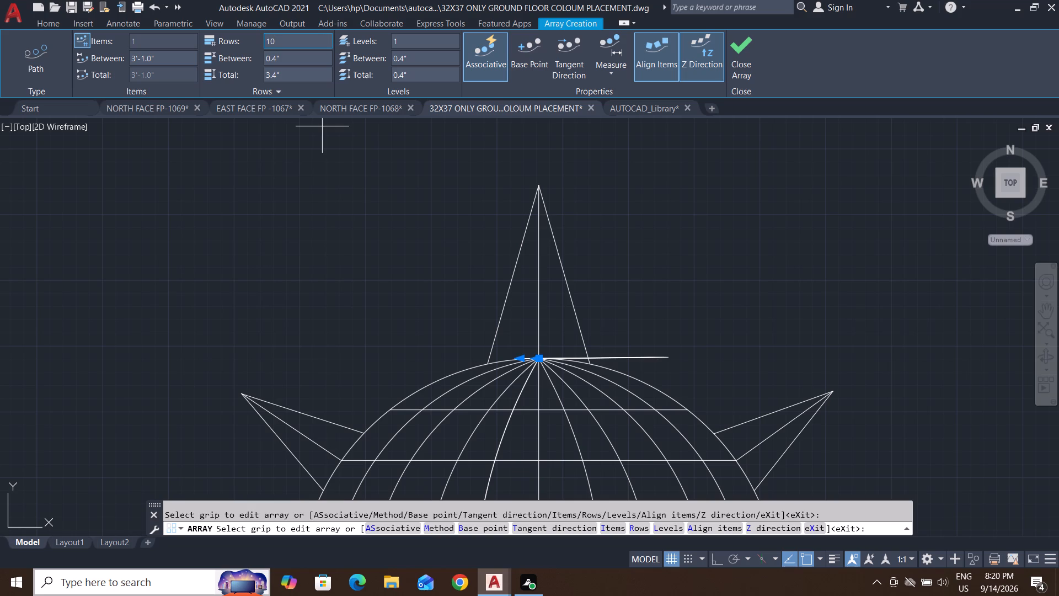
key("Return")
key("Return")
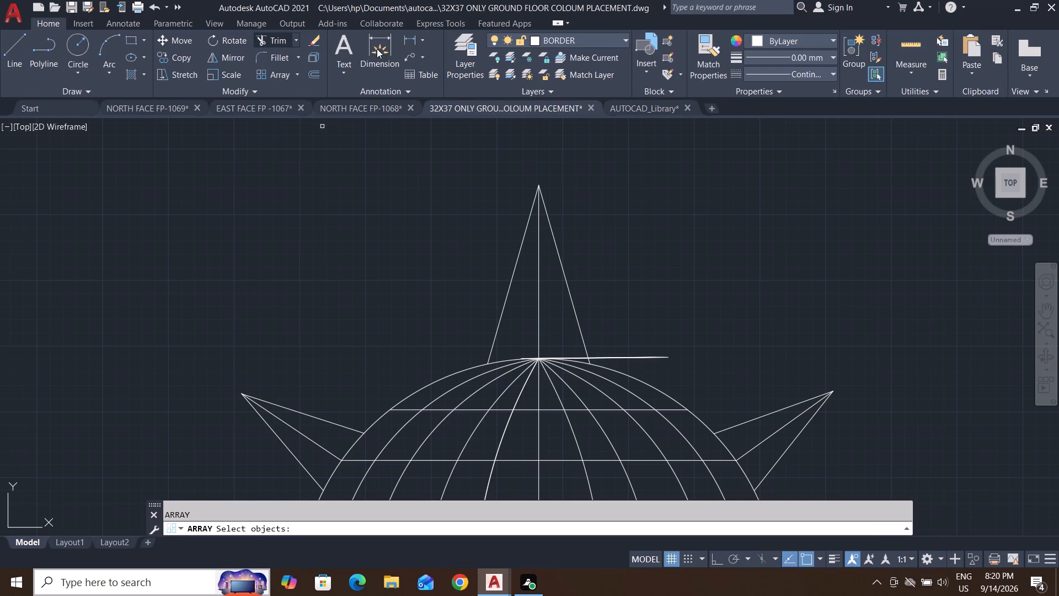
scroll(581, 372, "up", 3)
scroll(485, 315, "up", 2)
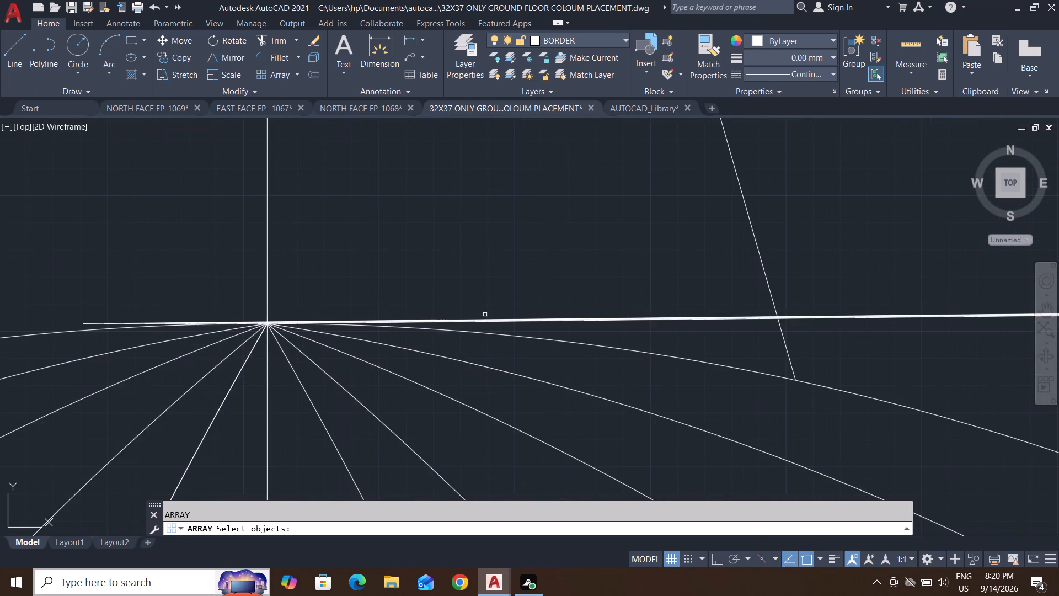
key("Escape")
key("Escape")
Erase the arrayed near-horizontal lines at the globe's top point.
scroll(606, 377, "up", 3)
left_click(649, 289)
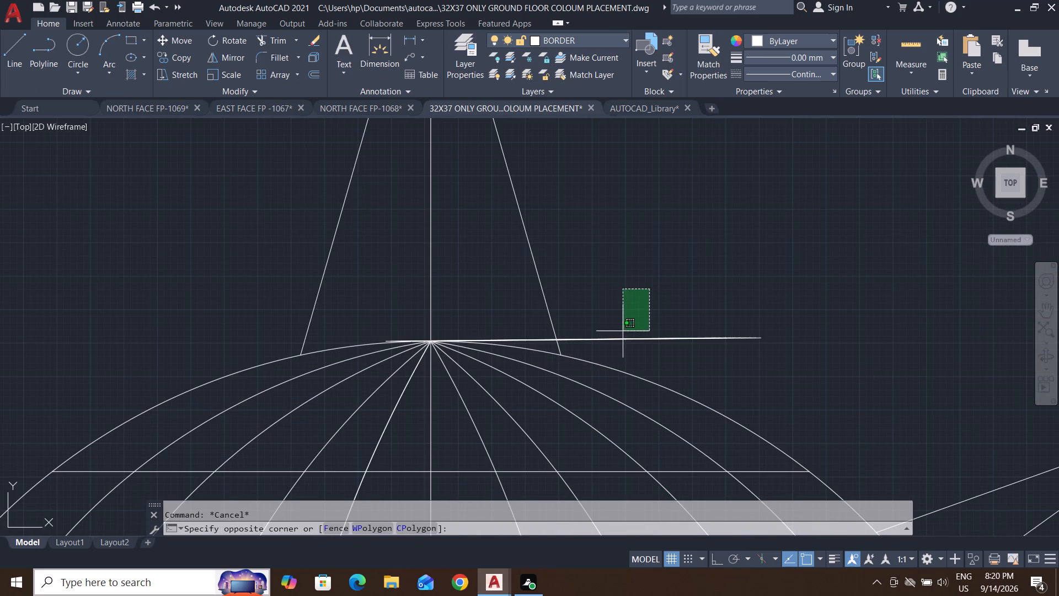
left_click(597, 347)
key("Delete")
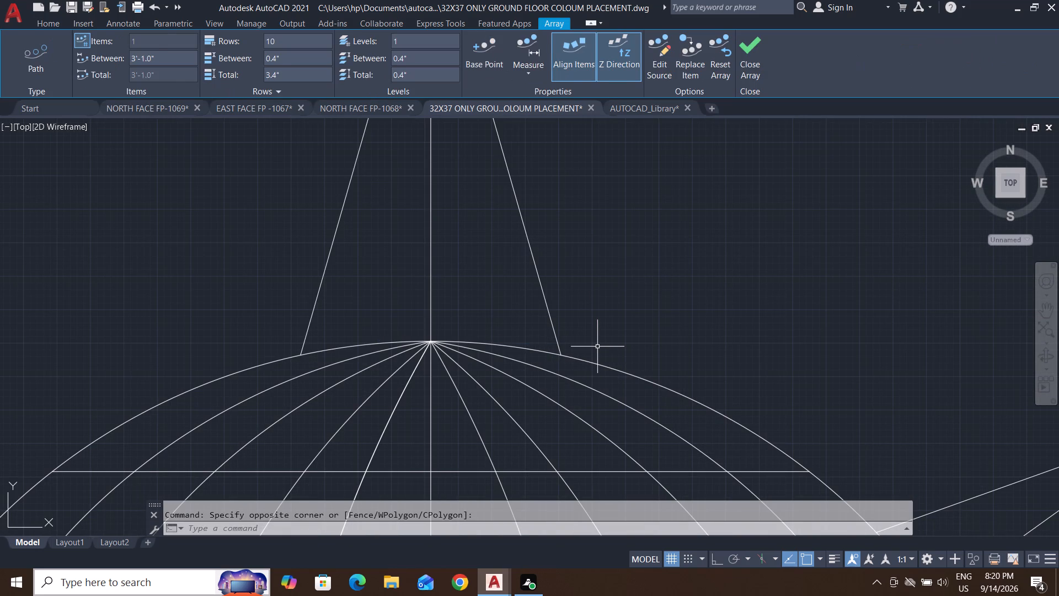
key("Escape")
key("Escape")
key("Escape")
key("Escape")
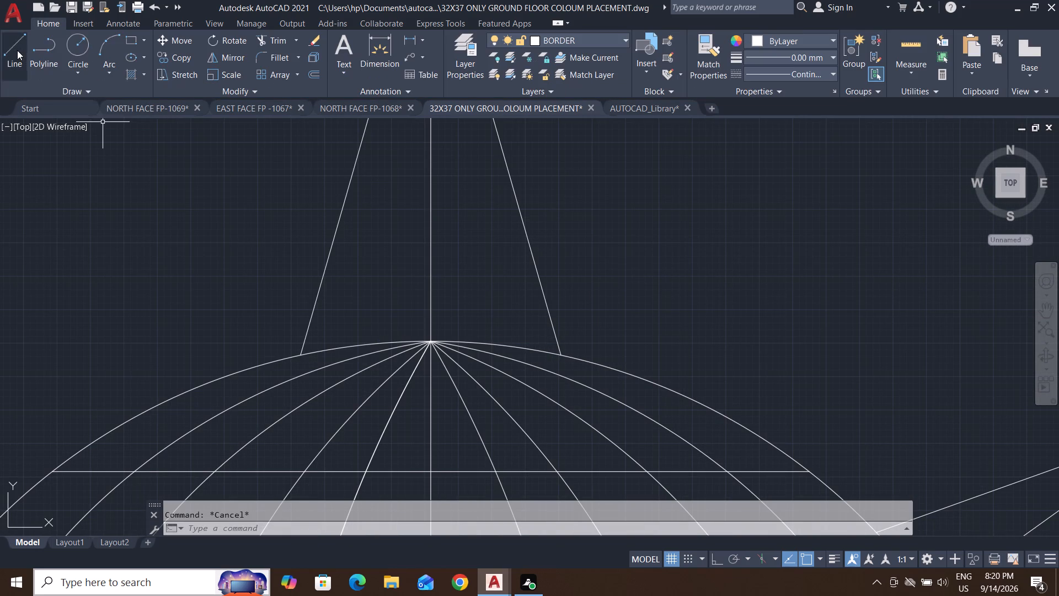
Draw a horizontal line from the globe's top point rightward well past the top spike's right edge.
left_click(17, 50)
left_click(427, 339)
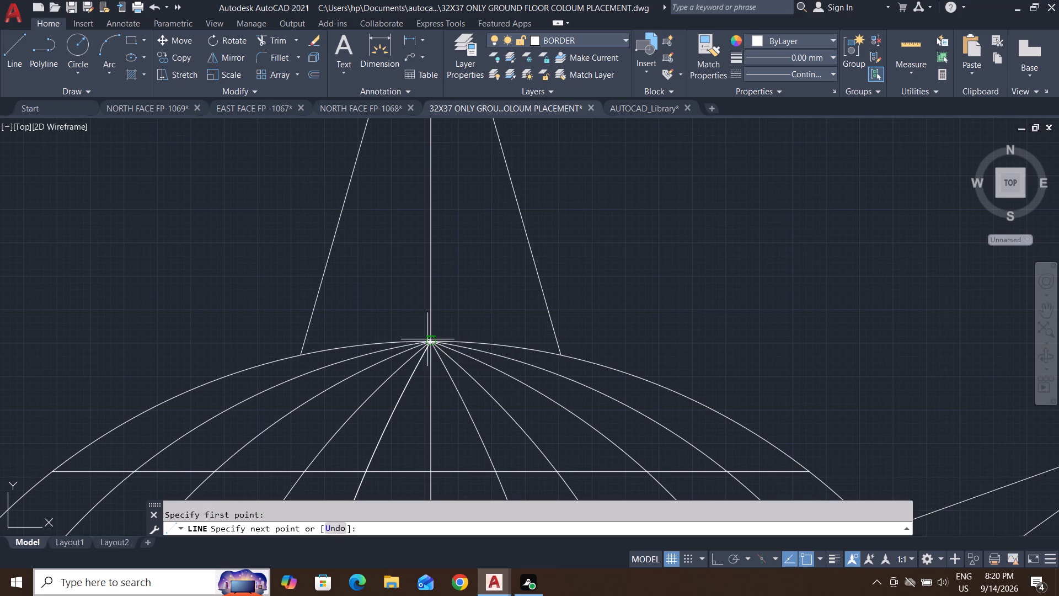
left_click(817, 340)
key("Escape")
key("Escape")
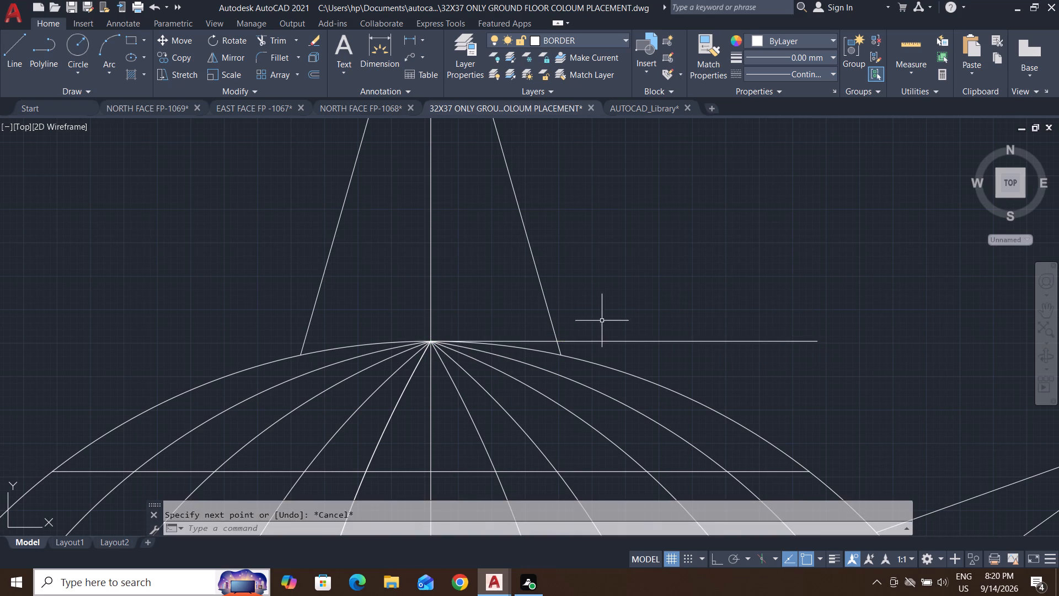
key("Escape")
key("Escape")
key("Escape")
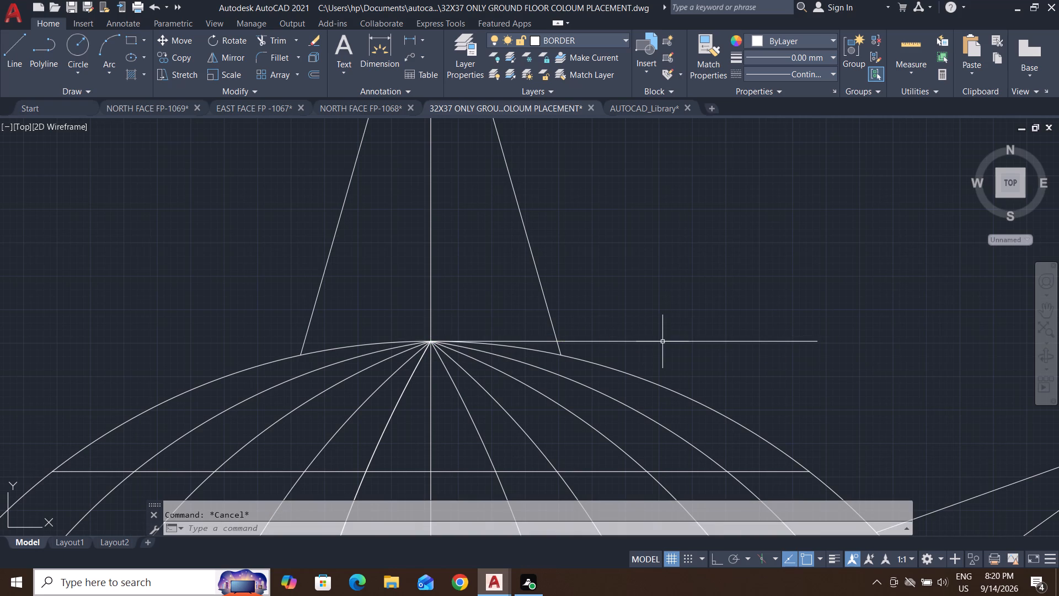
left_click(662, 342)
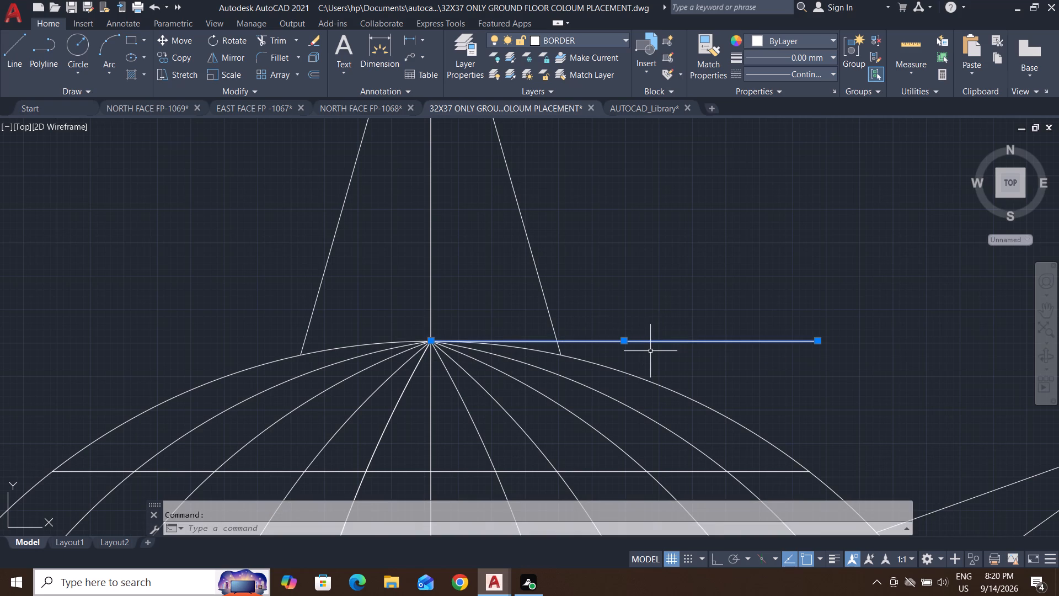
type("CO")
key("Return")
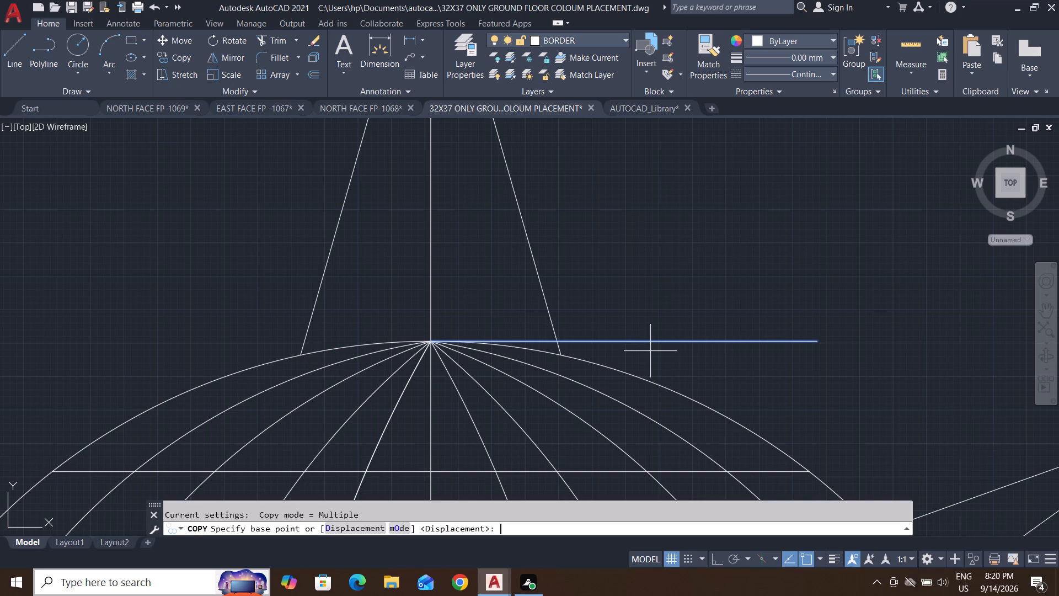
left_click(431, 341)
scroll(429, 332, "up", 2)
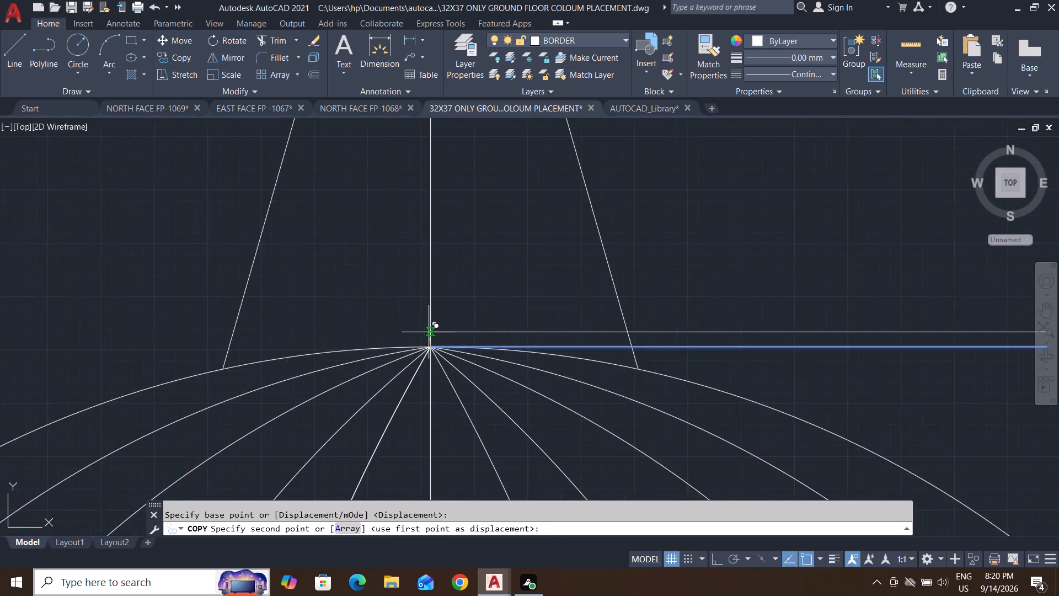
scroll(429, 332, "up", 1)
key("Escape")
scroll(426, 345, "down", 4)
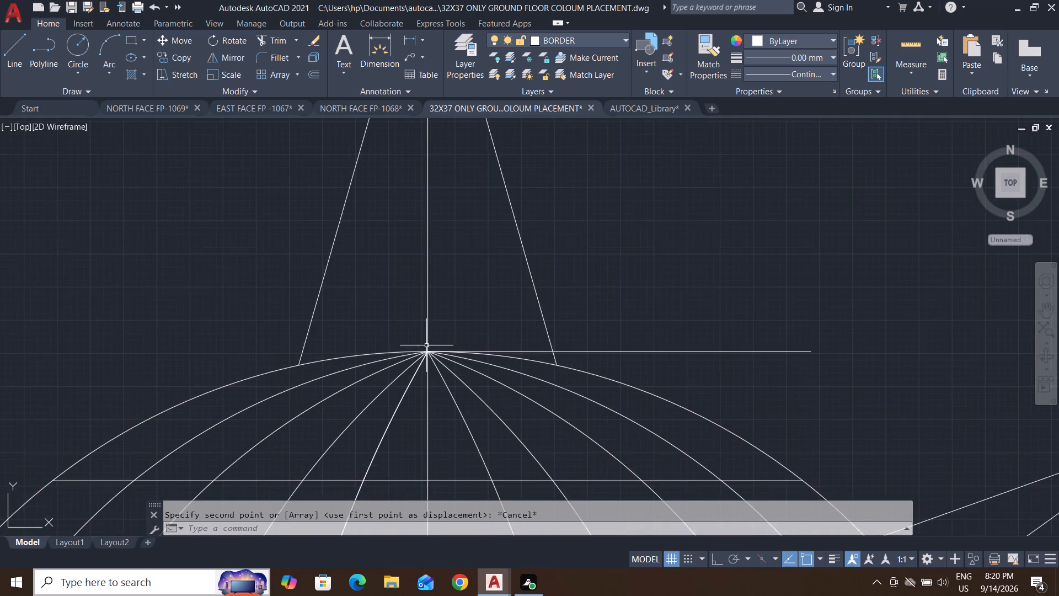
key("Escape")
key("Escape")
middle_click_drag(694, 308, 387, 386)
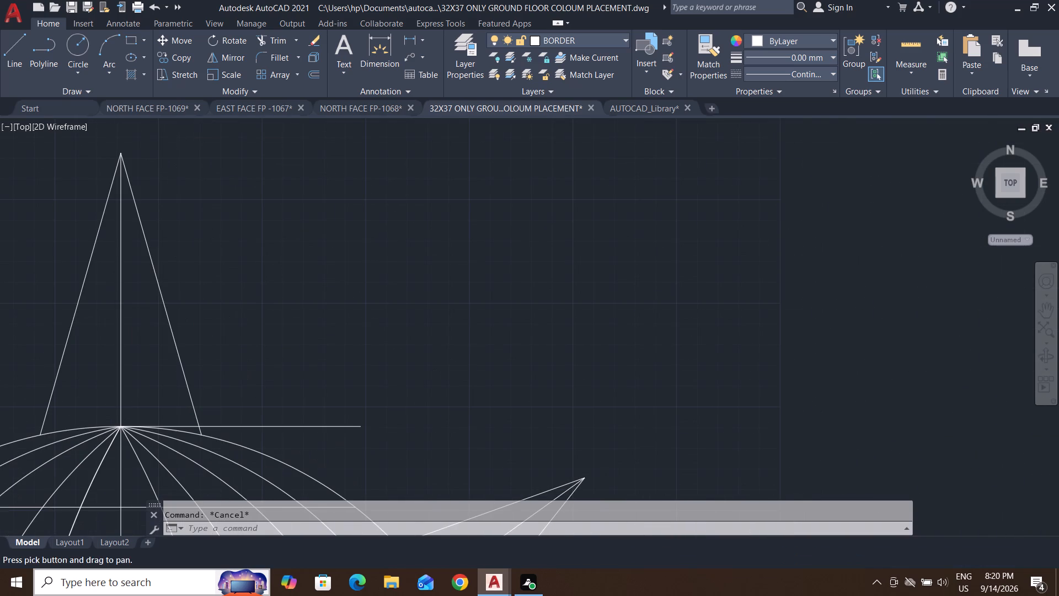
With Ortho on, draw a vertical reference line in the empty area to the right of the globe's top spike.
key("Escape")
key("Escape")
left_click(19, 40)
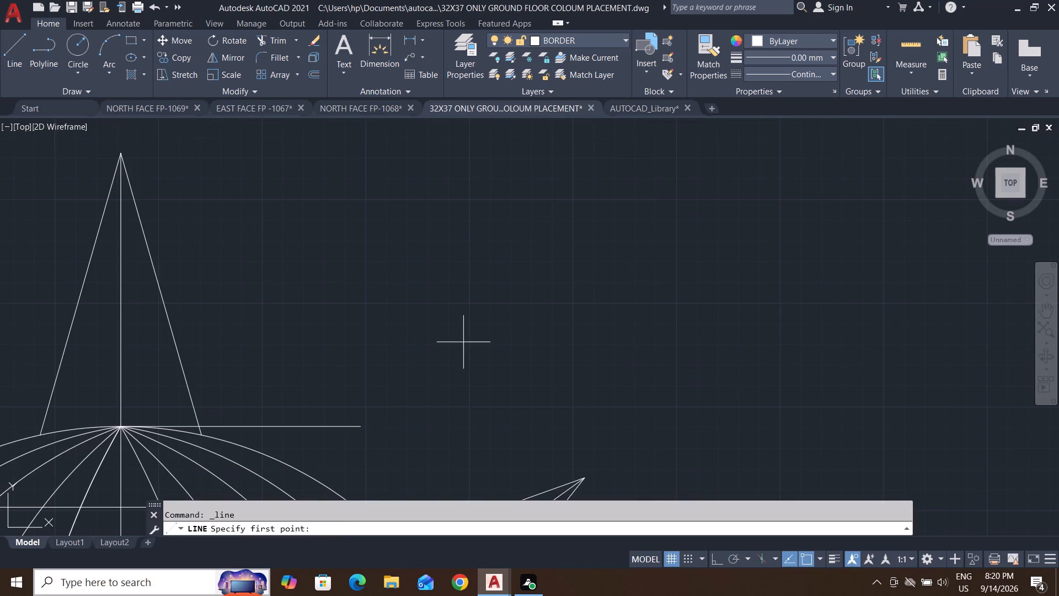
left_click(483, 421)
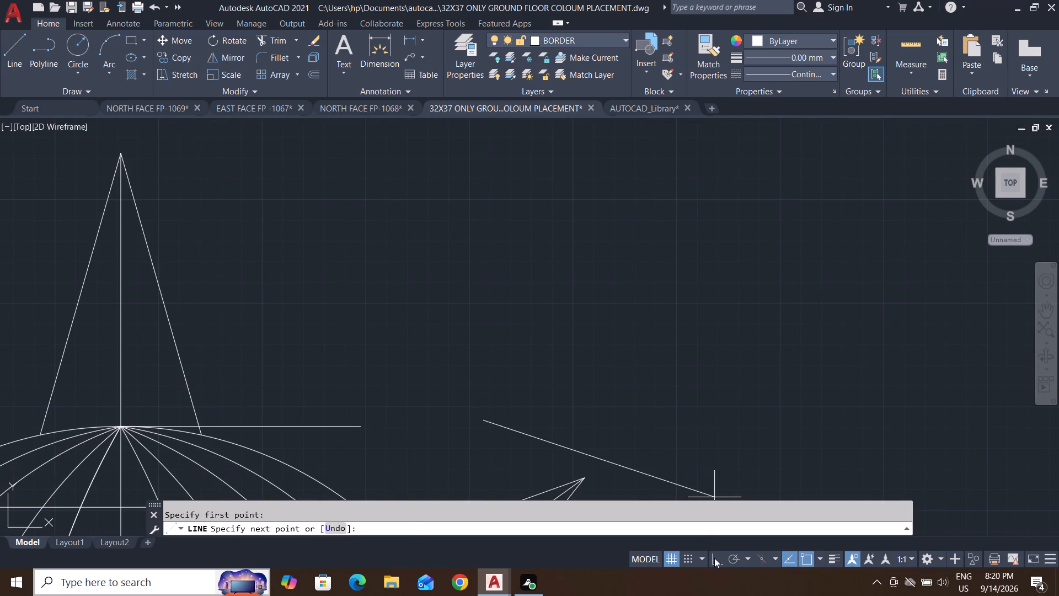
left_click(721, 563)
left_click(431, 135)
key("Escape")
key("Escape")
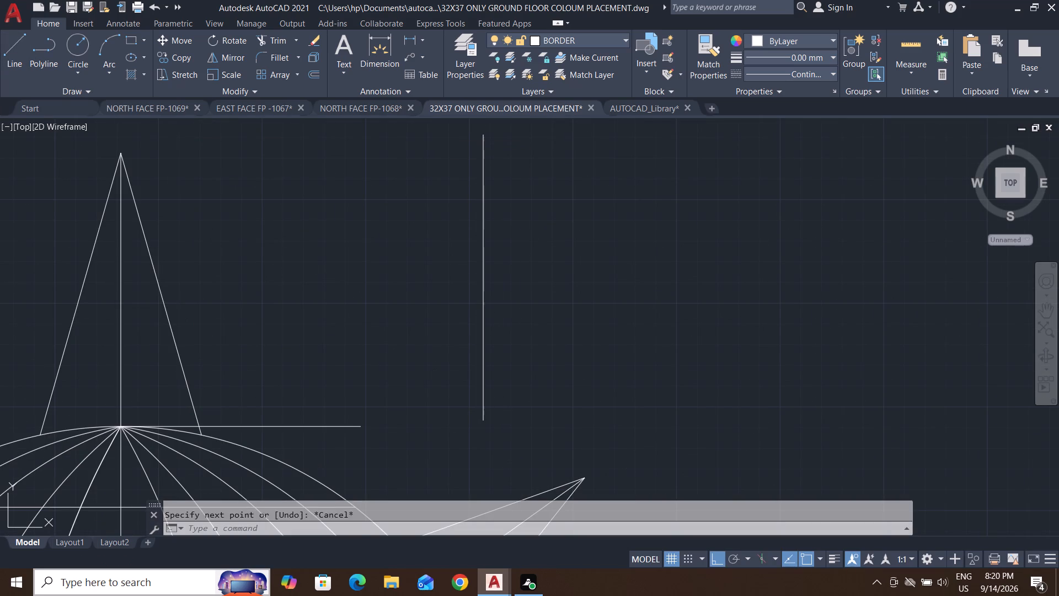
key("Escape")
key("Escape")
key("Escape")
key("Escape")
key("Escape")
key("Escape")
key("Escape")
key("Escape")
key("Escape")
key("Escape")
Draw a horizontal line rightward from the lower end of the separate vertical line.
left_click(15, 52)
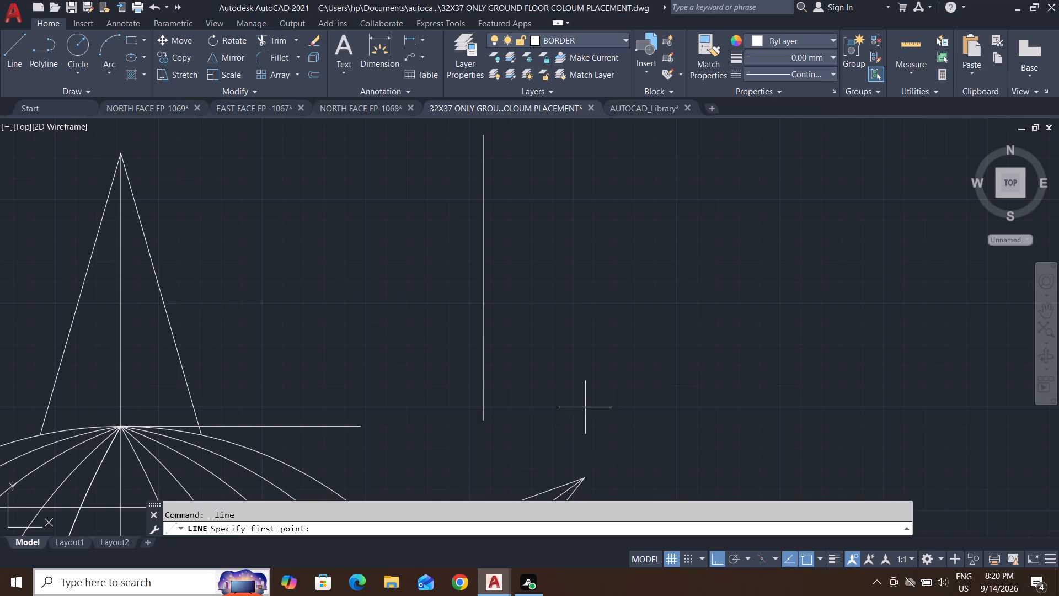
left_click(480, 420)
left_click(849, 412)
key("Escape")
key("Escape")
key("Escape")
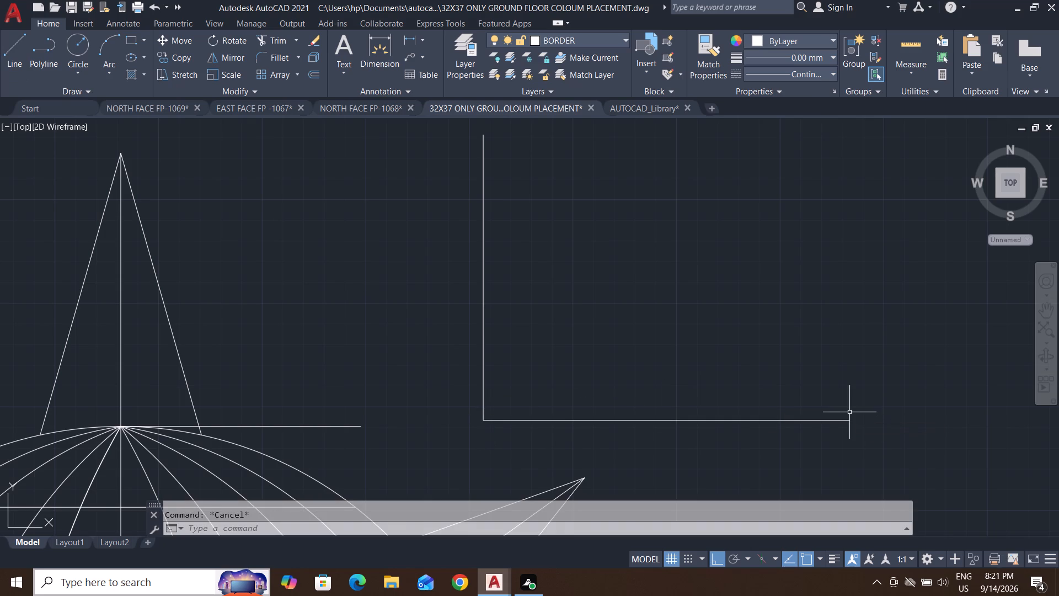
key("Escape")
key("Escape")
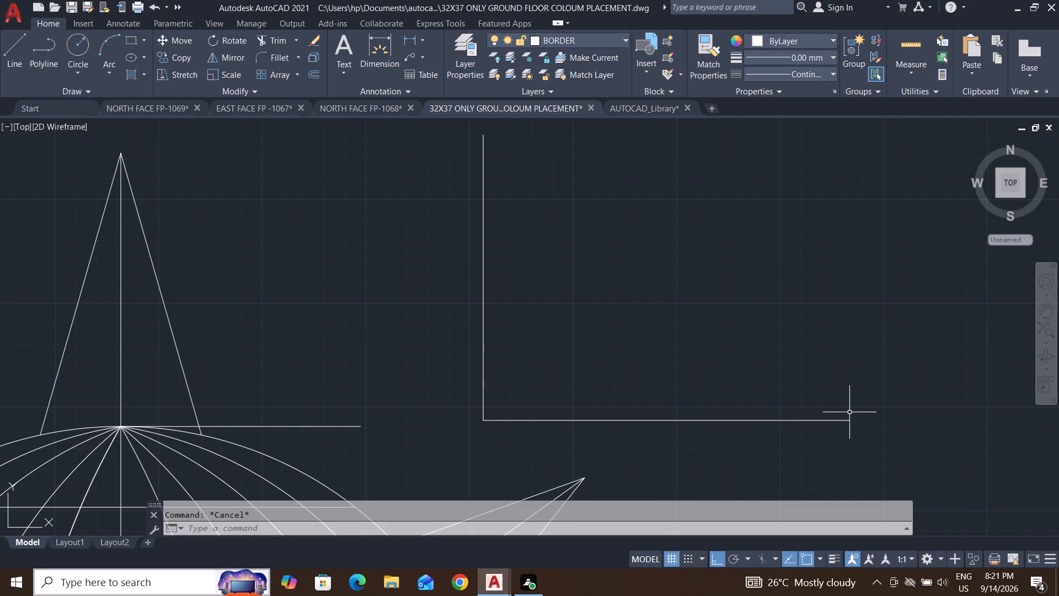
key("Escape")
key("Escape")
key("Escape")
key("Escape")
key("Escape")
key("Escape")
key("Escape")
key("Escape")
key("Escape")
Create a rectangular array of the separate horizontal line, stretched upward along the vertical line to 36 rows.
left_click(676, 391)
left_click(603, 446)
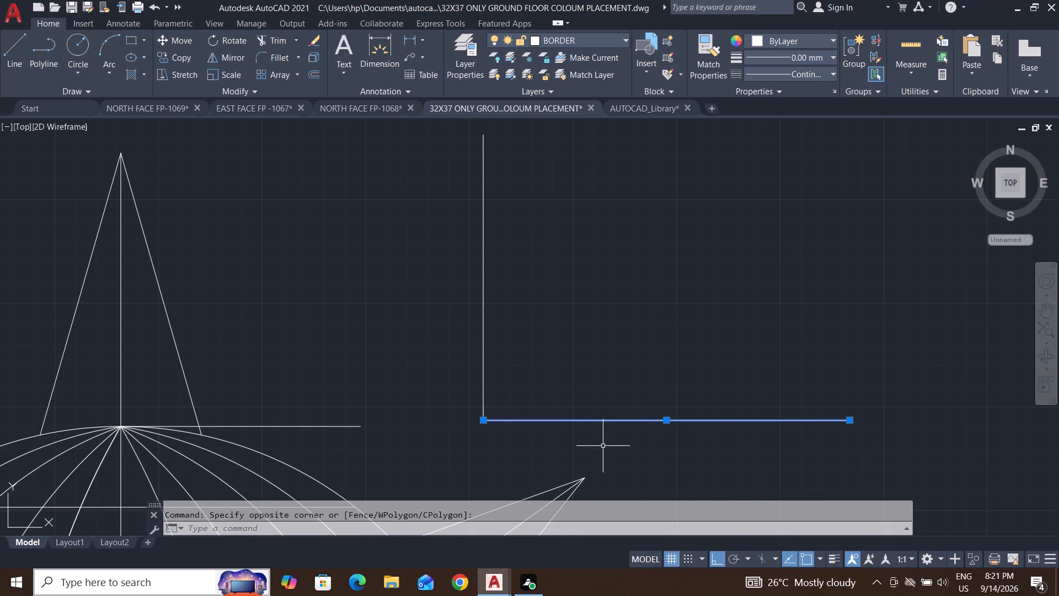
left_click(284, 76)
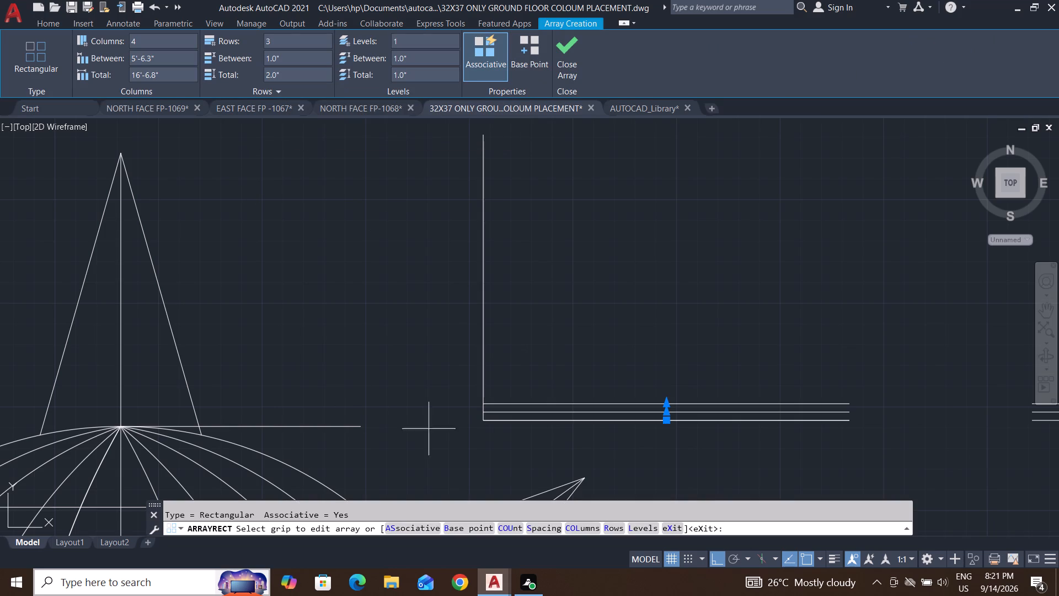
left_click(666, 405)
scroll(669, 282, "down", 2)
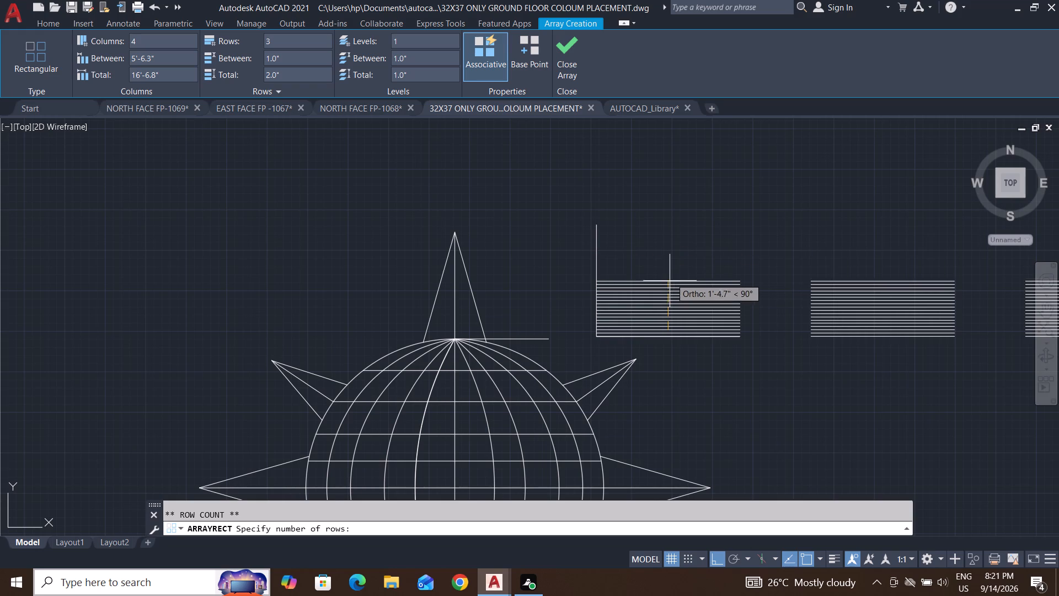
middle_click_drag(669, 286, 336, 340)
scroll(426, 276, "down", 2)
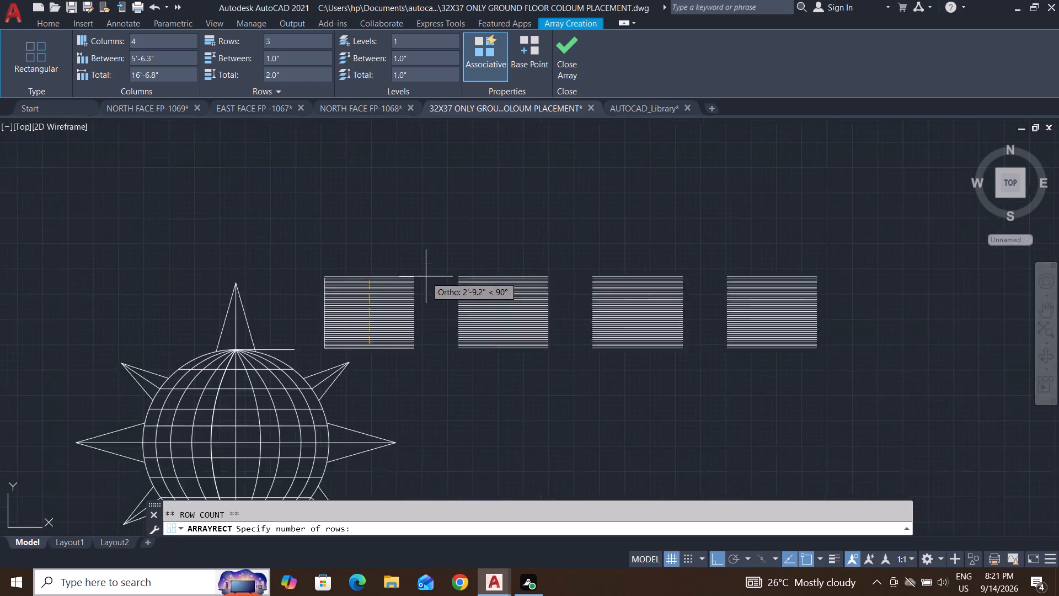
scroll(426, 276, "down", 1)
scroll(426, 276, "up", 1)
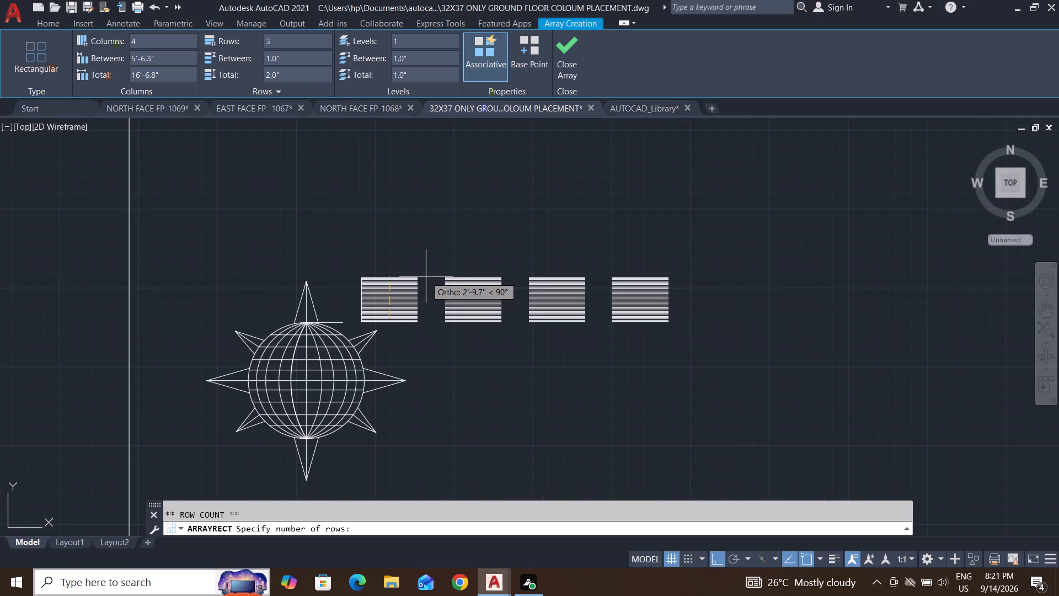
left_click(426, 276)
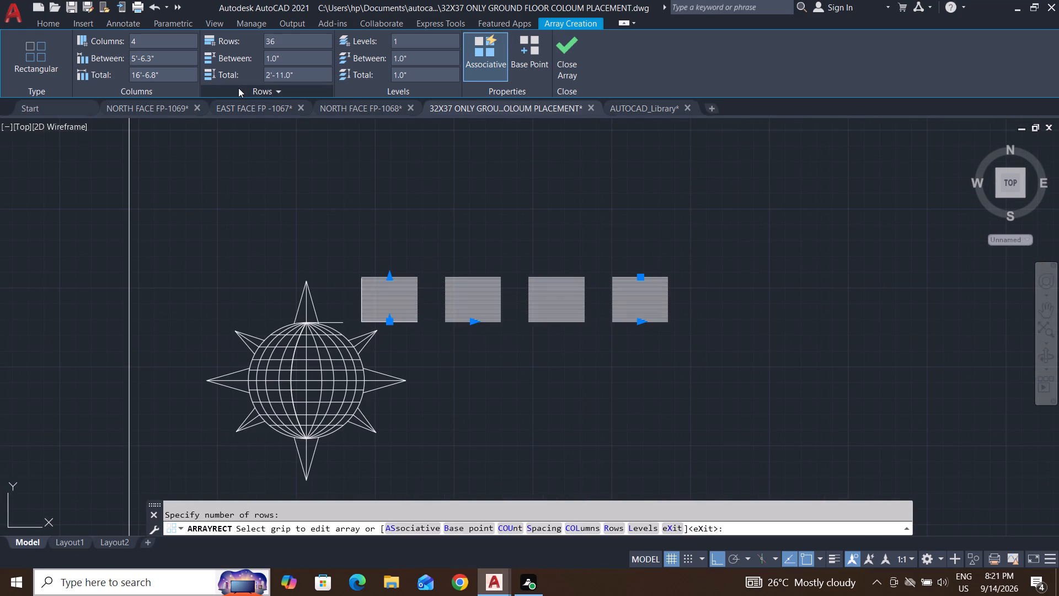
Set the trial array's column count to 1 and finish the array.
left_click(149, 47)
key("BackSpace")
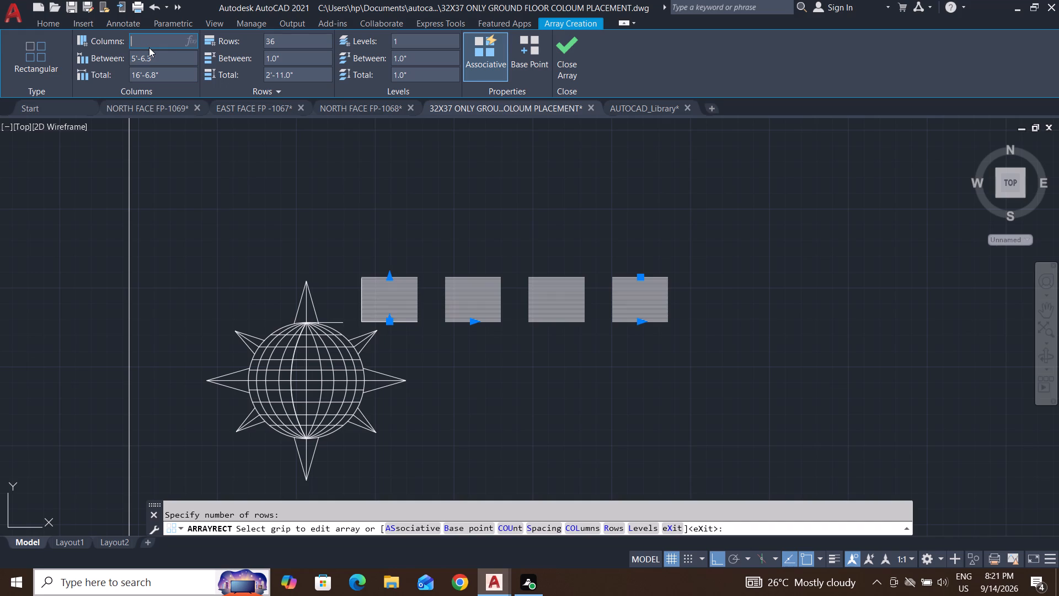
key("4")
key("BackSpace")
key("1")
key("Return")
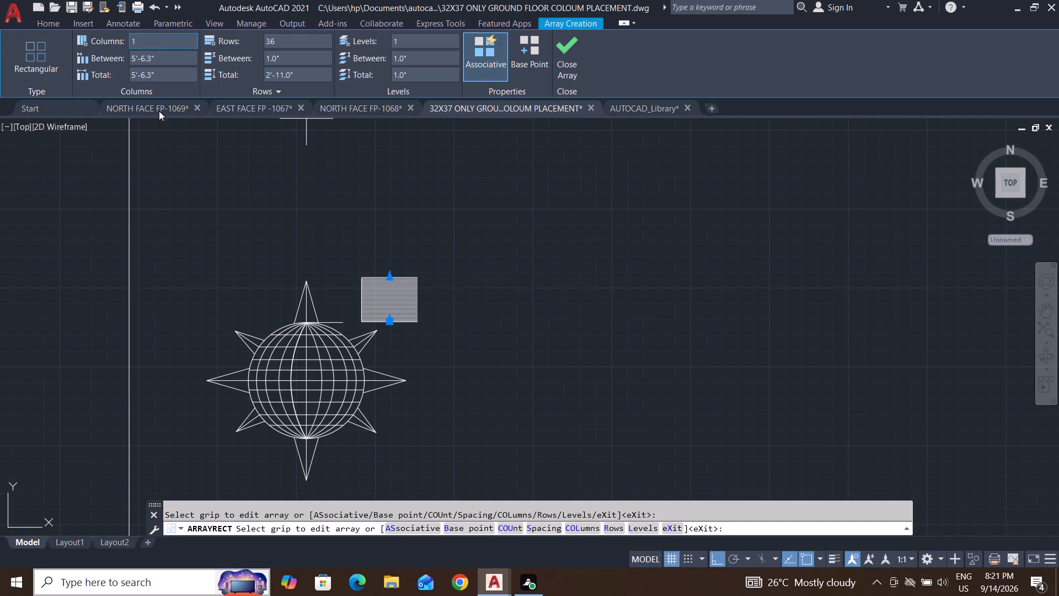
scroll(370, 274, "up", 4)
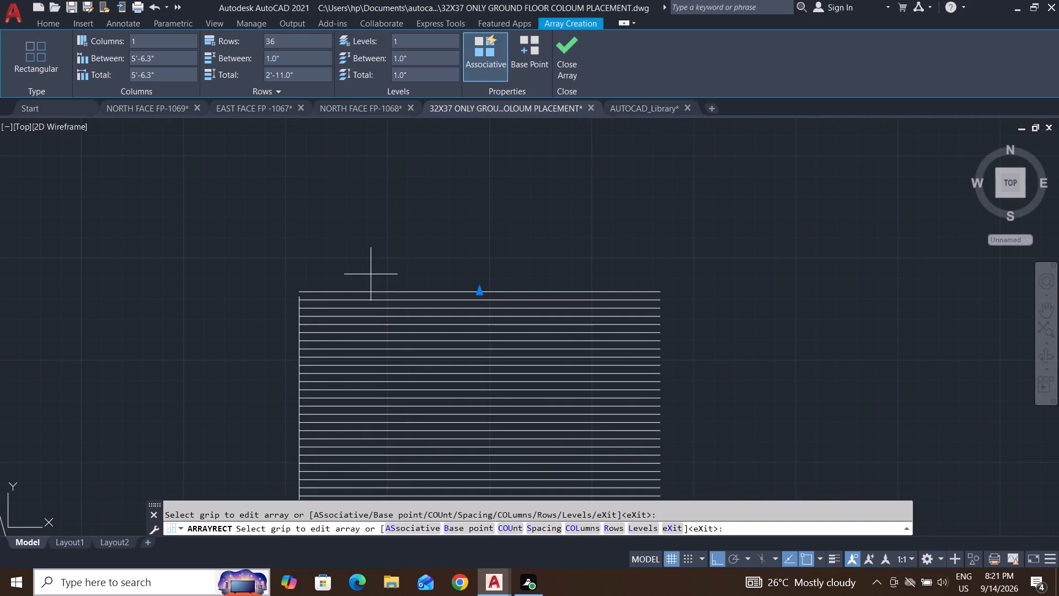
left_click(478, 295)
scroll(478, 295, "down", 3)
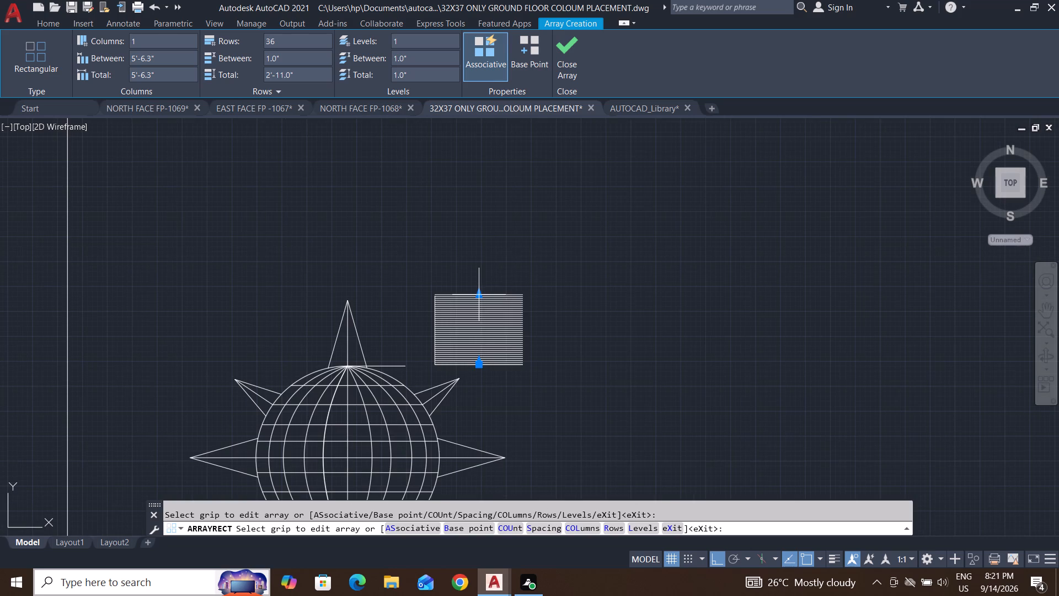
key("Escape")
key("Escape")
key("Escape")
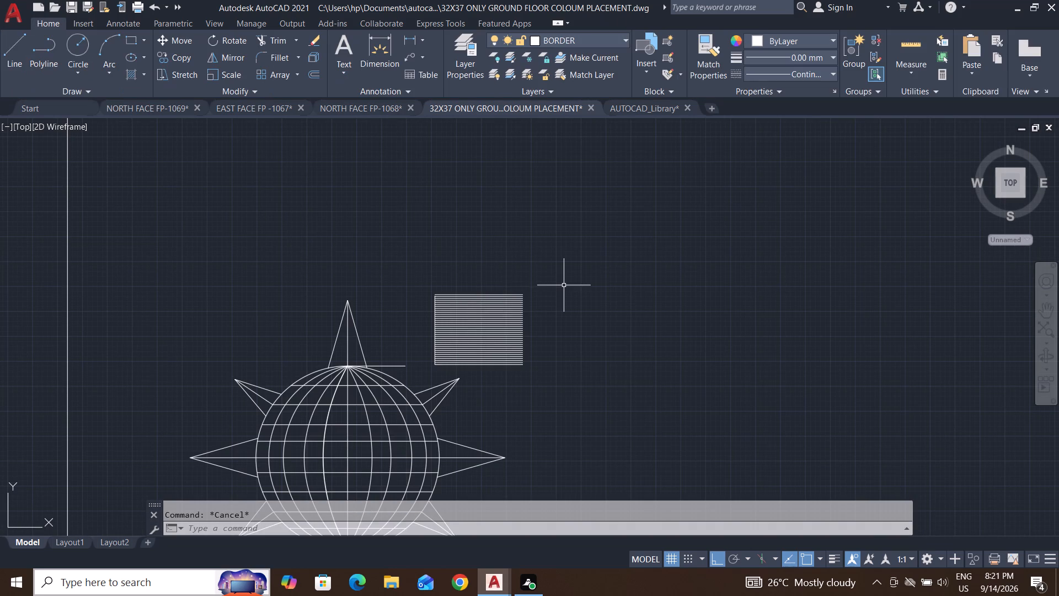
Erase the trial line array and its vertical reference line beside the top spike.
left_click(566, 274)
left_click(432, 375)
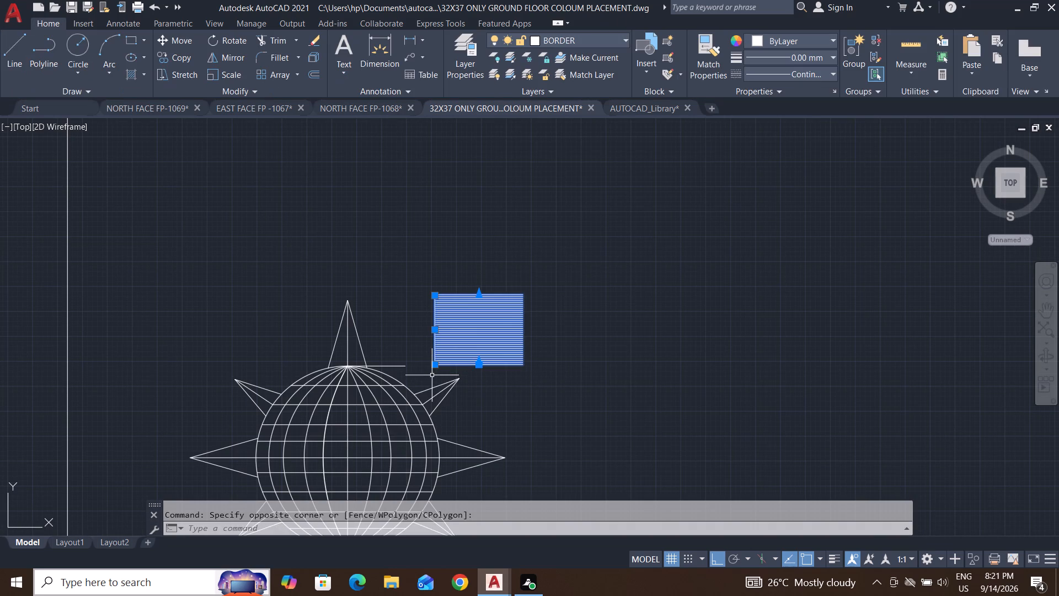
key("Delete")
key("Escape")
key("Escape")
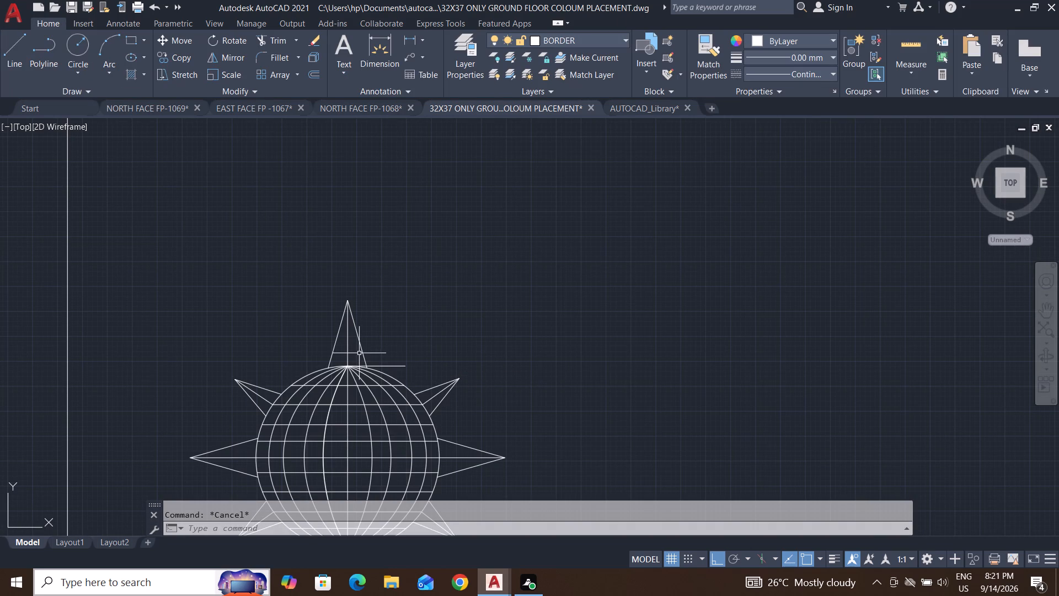
Start a rectangular array of the horizontal line at the globe's top point and set it to 1 column.
left_click(397, 366)
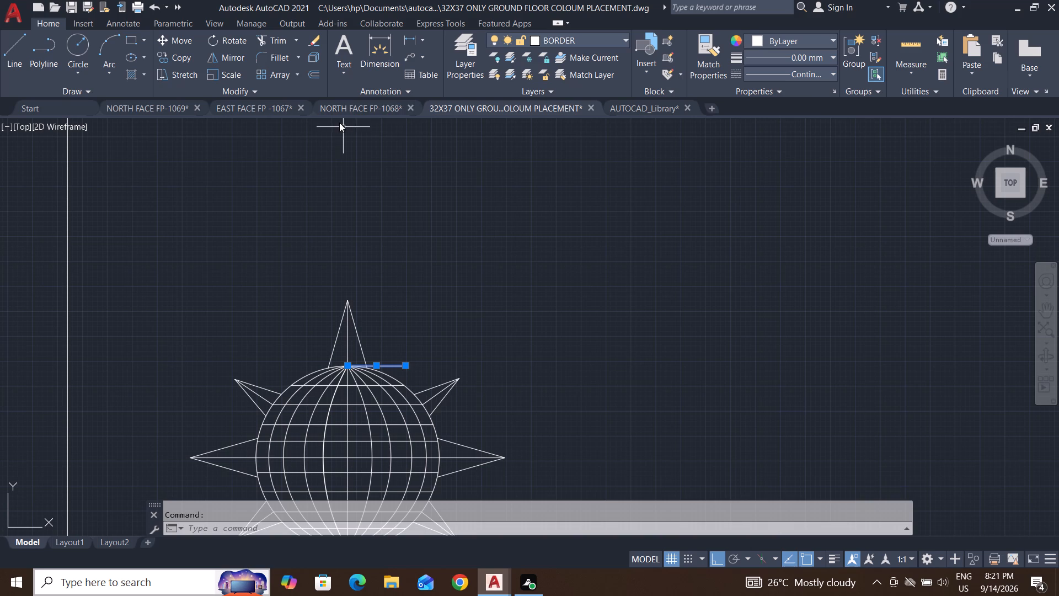
left_click(297, 76)
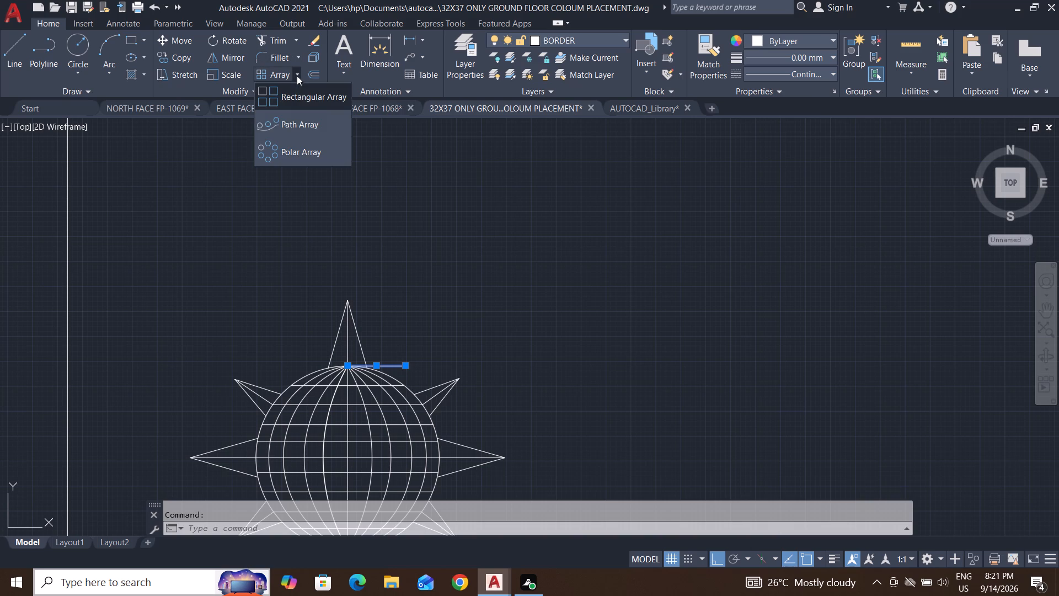
left_click(306, 103)
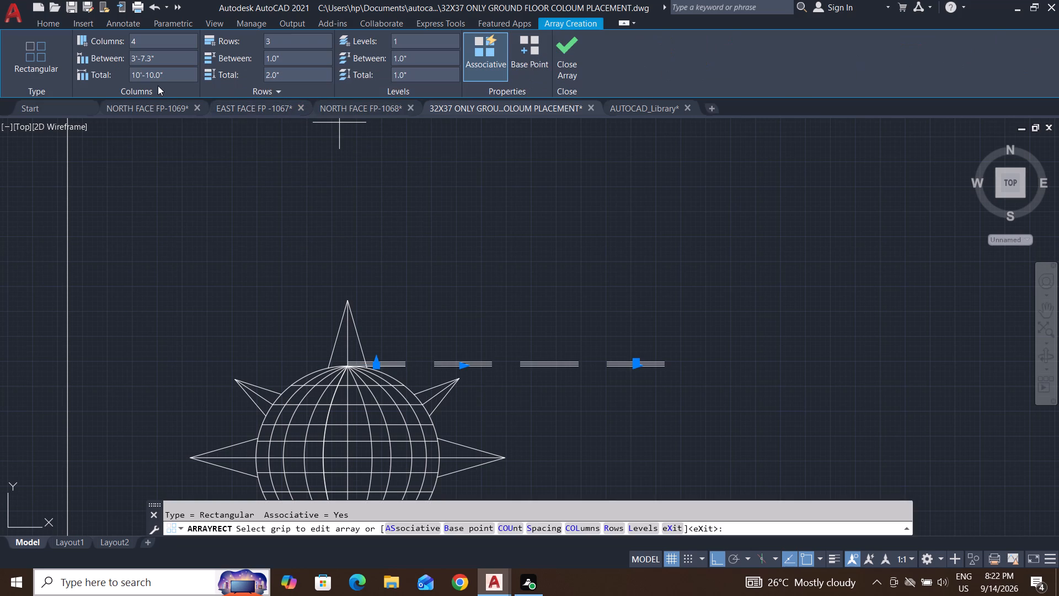
left_click(152, 42)
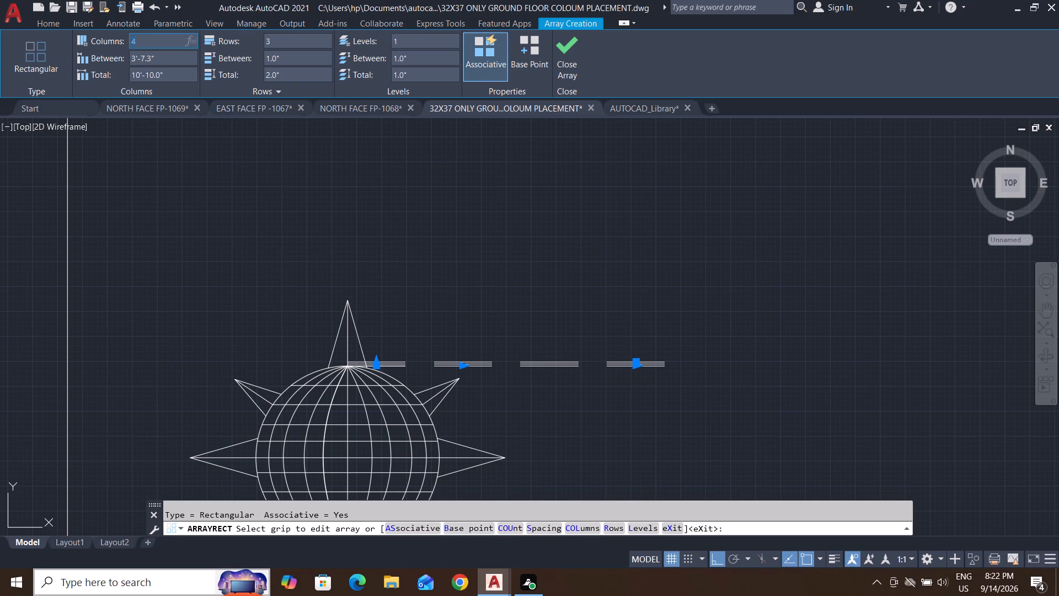
key("BackSpace")
key("BackSpace")
key("BackSpace")
key("1")
key("Return")
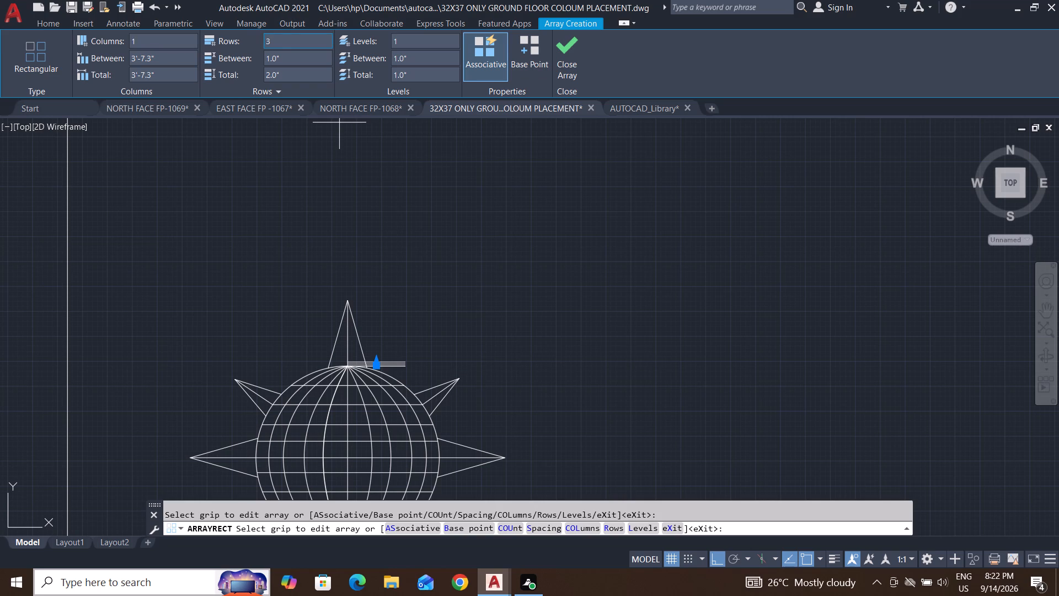
Set the array's column spacing to 2.
scroll(381, 382, "up", 3)
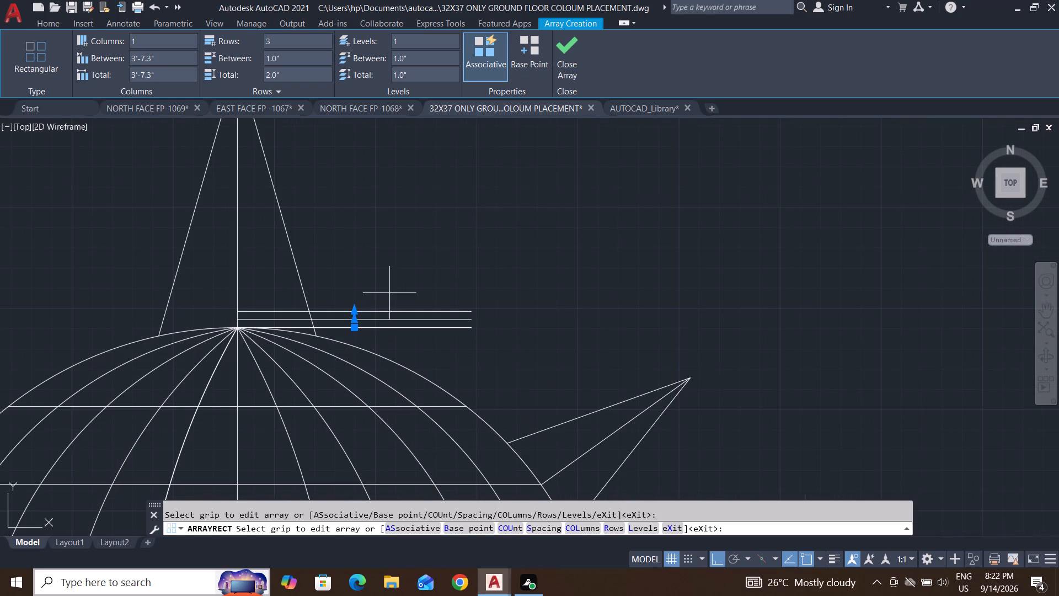
left_click(159, 62)
key("BackSpace")
key("BackSpace")
key("BackSpace")
key("2")
Stretch the array's rows upward to the tip of the top spike, giving 34 rows.
left_click(355, 312)
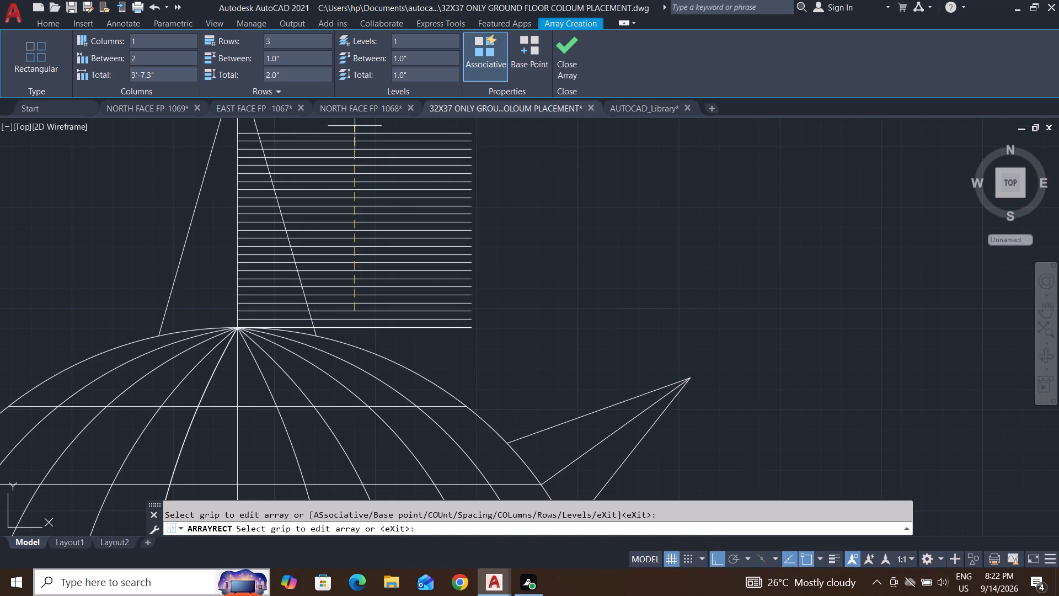
scroll(357, 289, "down", 2)
middle_click_drag(357, 275, 354, 350)
scroll(354, 350, "up", 1)
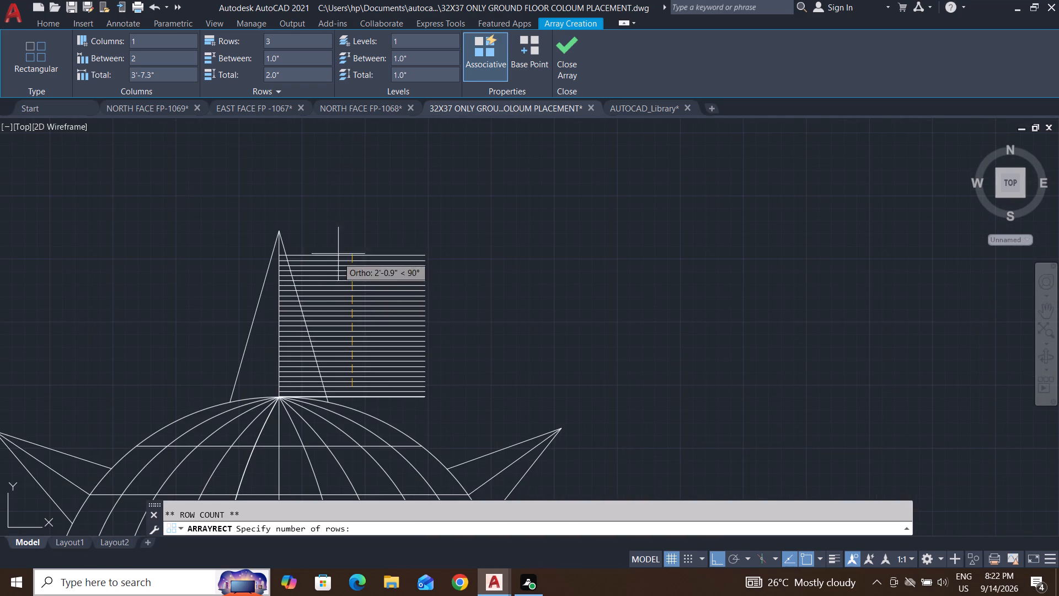
left_click(340, 229)
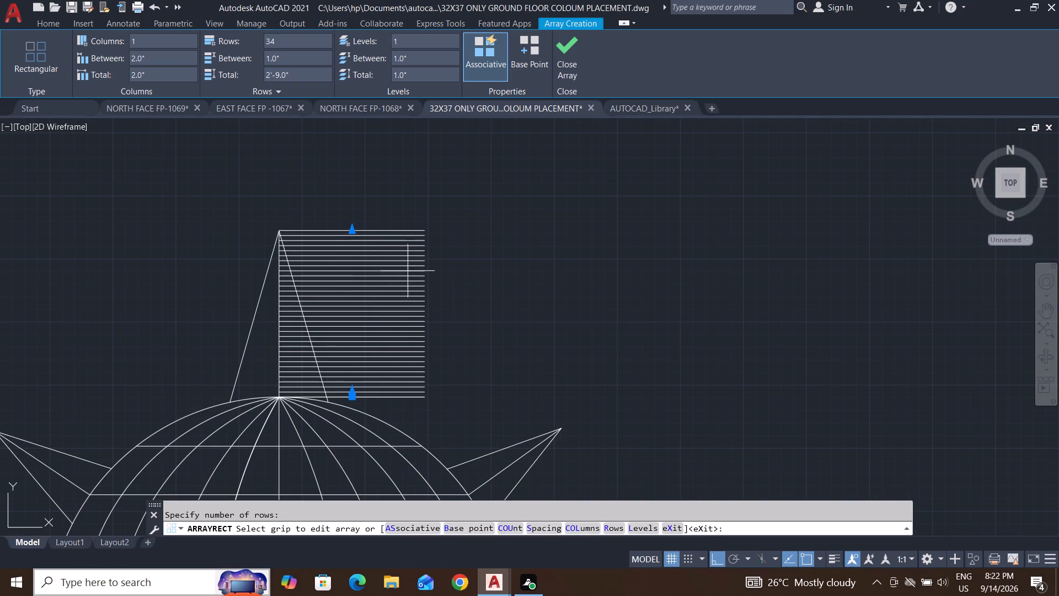
Set the array's row count to 35 and finish the array.
left_click(284, 43)
key("BackSpace")
key("BackSpace")
key("BackSpace")
key("BackSpace")
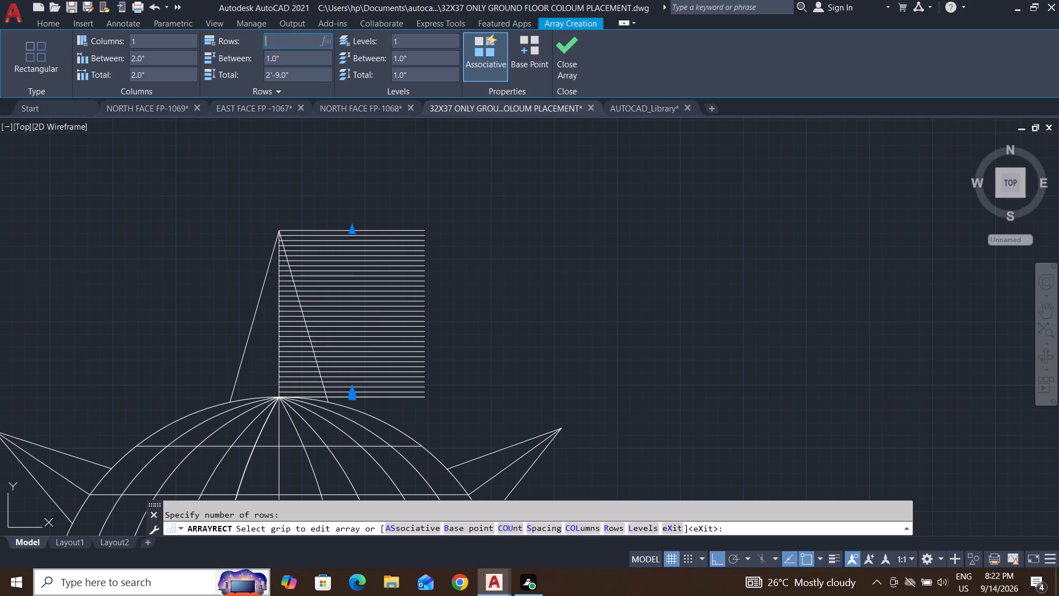
type("35")
key("Return")
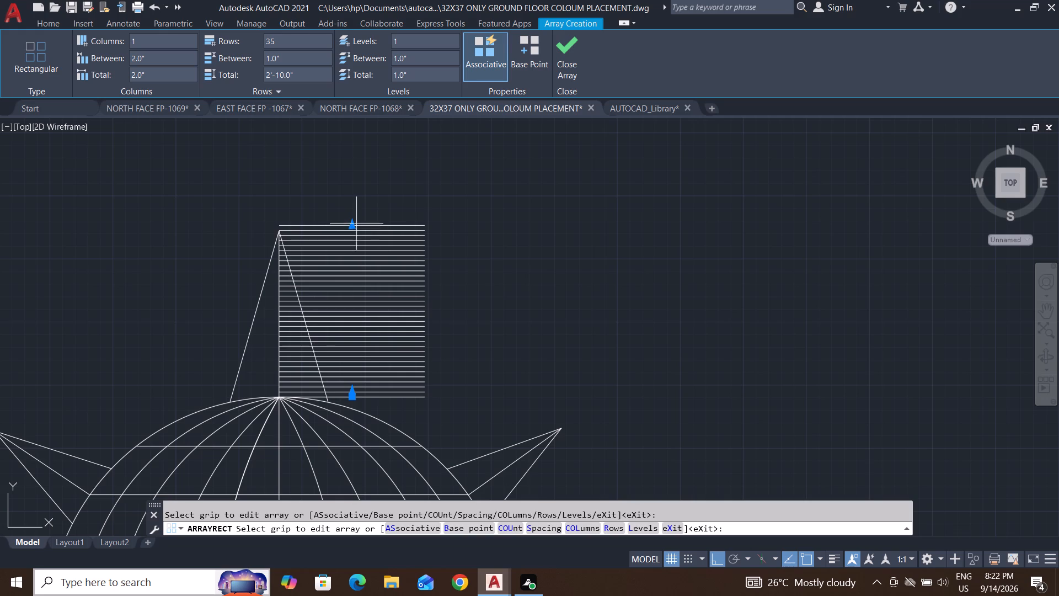
key("ctrl+z")
key("Escape")
key("Escape")
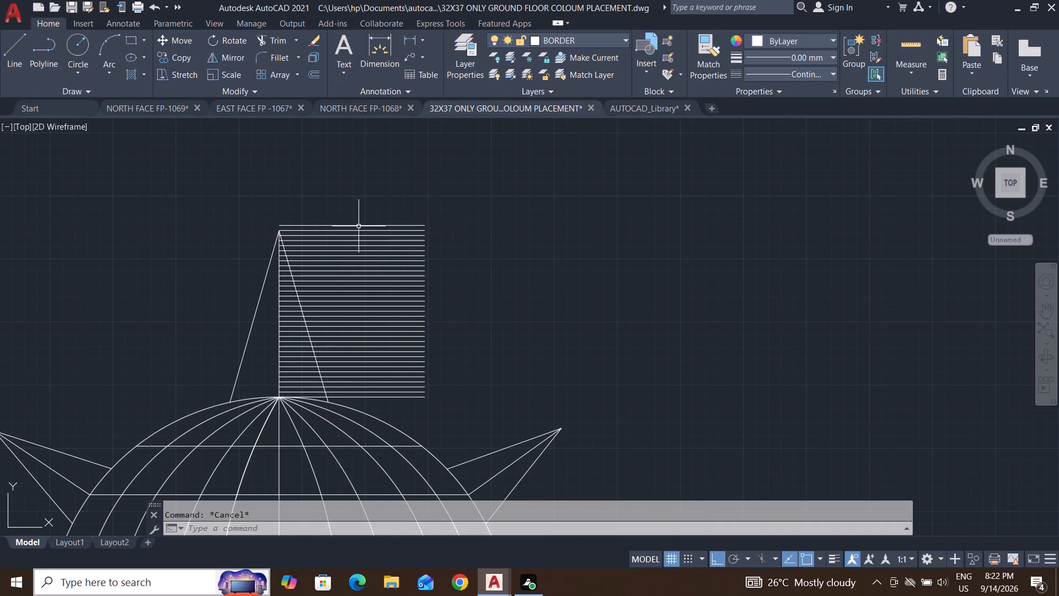
Explode the line array beside the top spike into separate lines.
left_click(359, 226)
key("x")
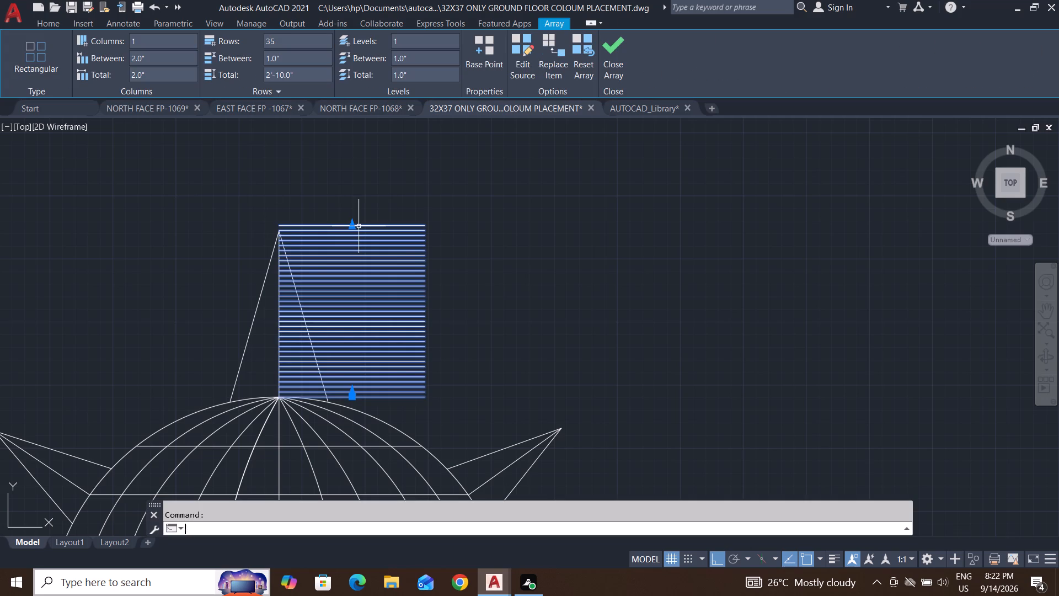
key("Return")
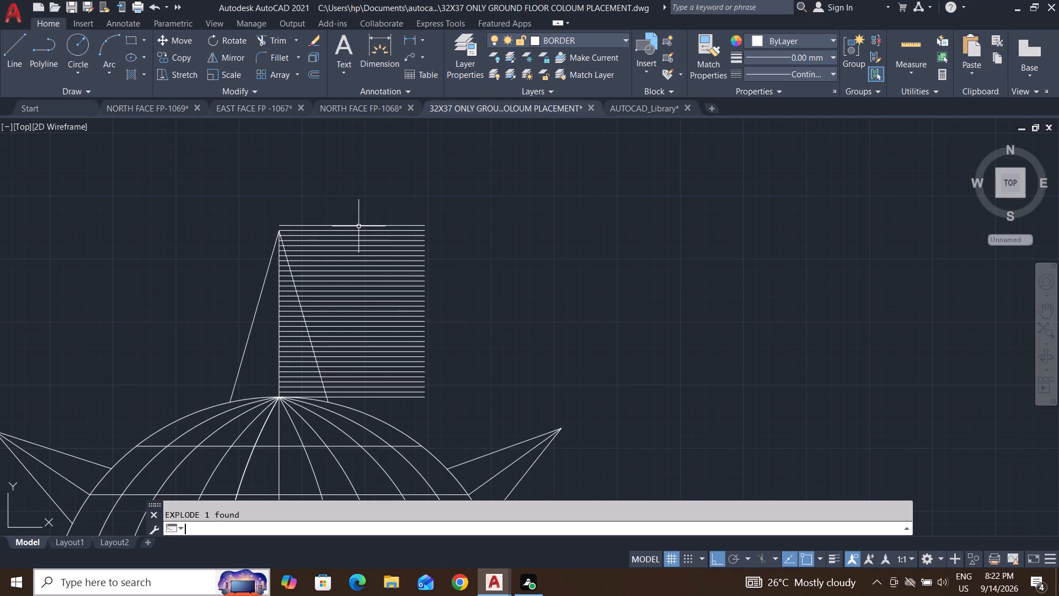
key("Escape")
key("Escape")
Trim the horizontal lines with a fence so they end at the top spike's right sloping edge.
type("TR")
key("space")
key("space")
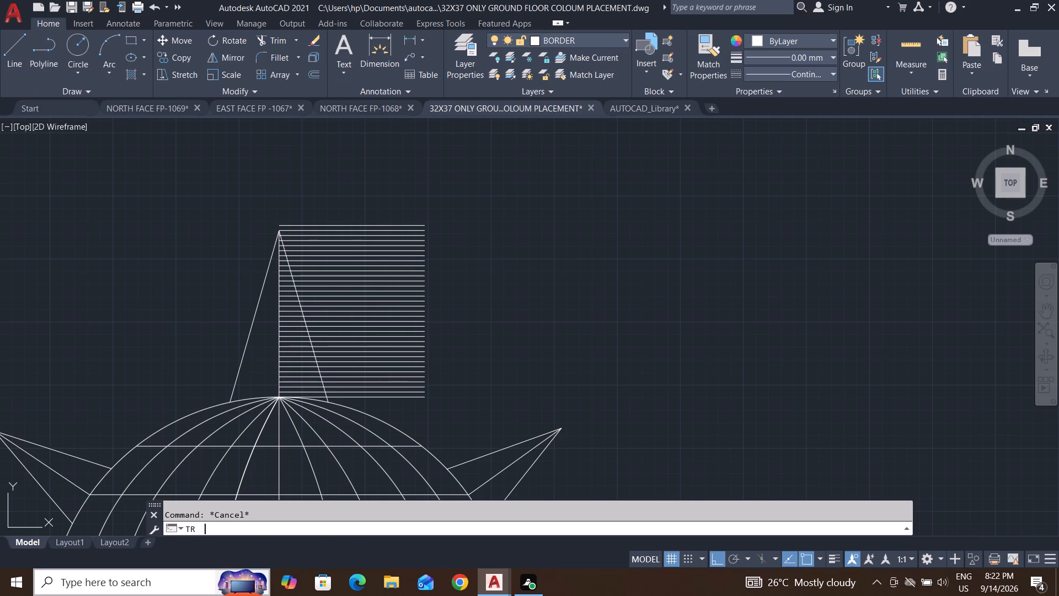
left_click(424, 423)
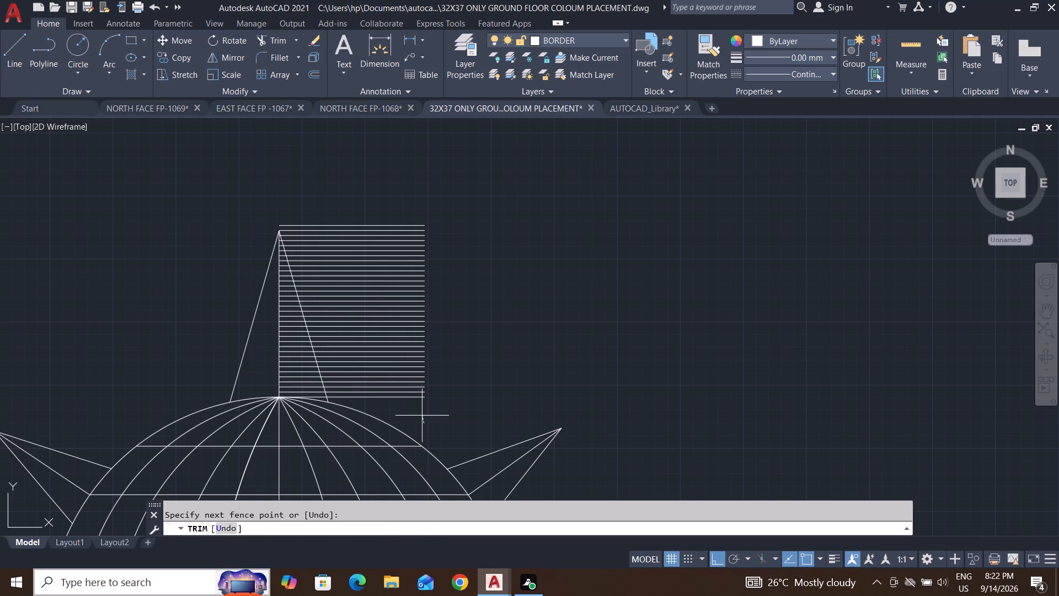
left_click(306, 145)
middle_click_drag(308, 343, 341, 179)
middle_click_drag(392, 272, 409, 327)
key("Escape")
key("Escape")
middle_click_drag(331, 278, 350, 305)
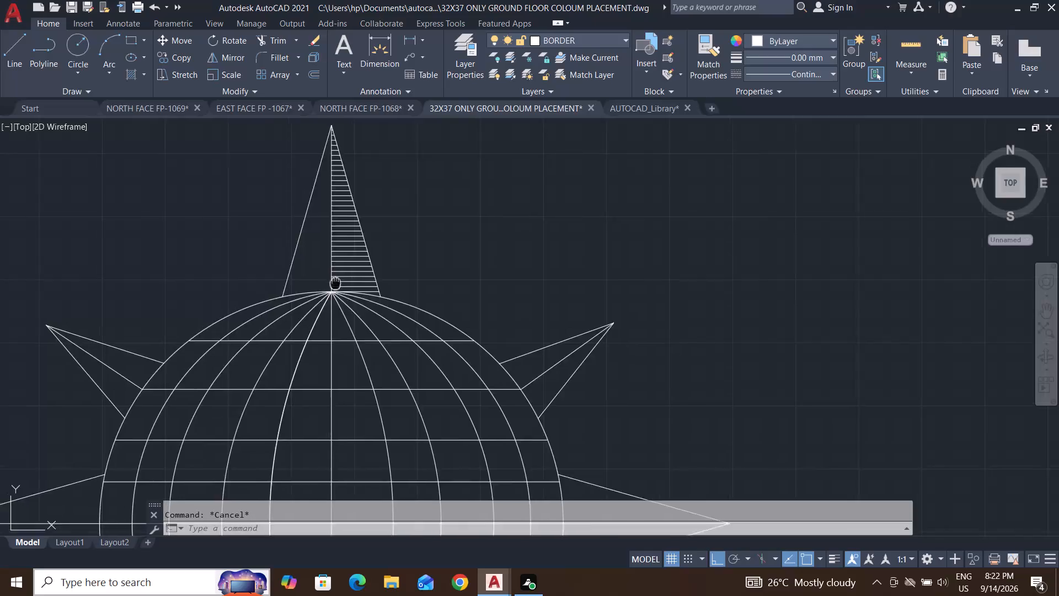
middle_click_drag(350, 305, 368, 337)
key("Escape")
key("Escape")
Copy the horizontal lines inside the top spike, using the globe's centre as base point, to a spot straight above the spike.
scroll(356, 167, "up", 3)
scroll(392, 244, "up", 3)
key("Escape")
key("Escape")
key("Escape")
left_click(375, 252)
scroll(375, 299, "down", 1)
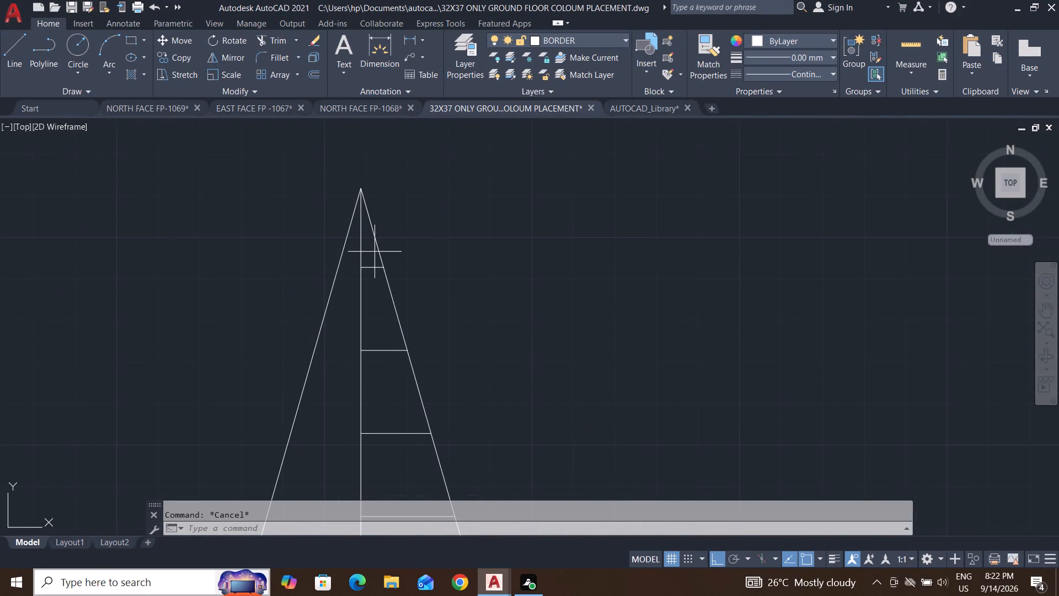
scroll(375, 252, "down", 3)
middle_click_drag(378, 412, 386, 148)
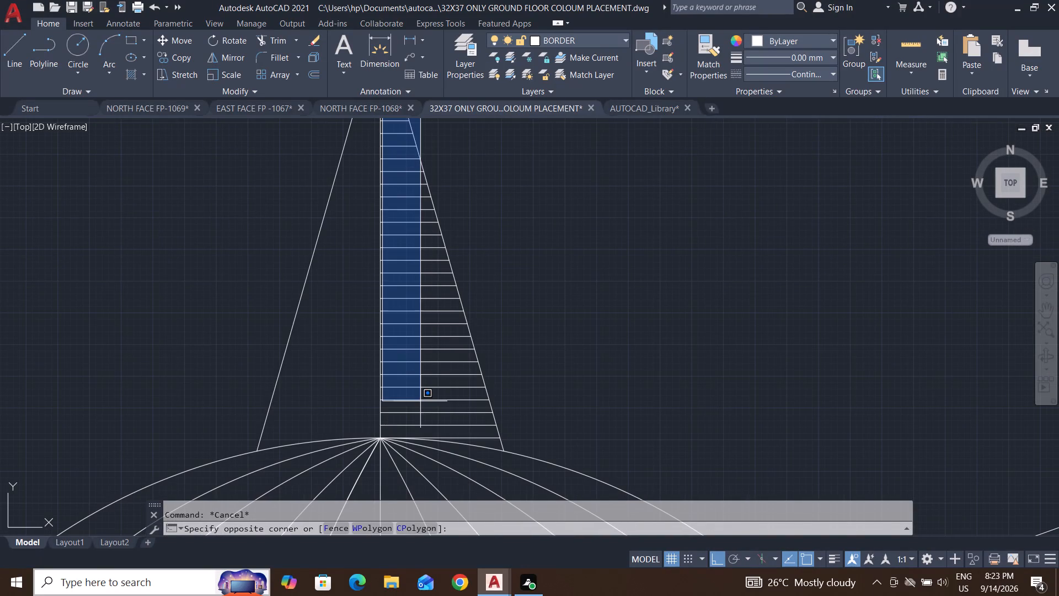
scroll(390, 437, "up", 3)
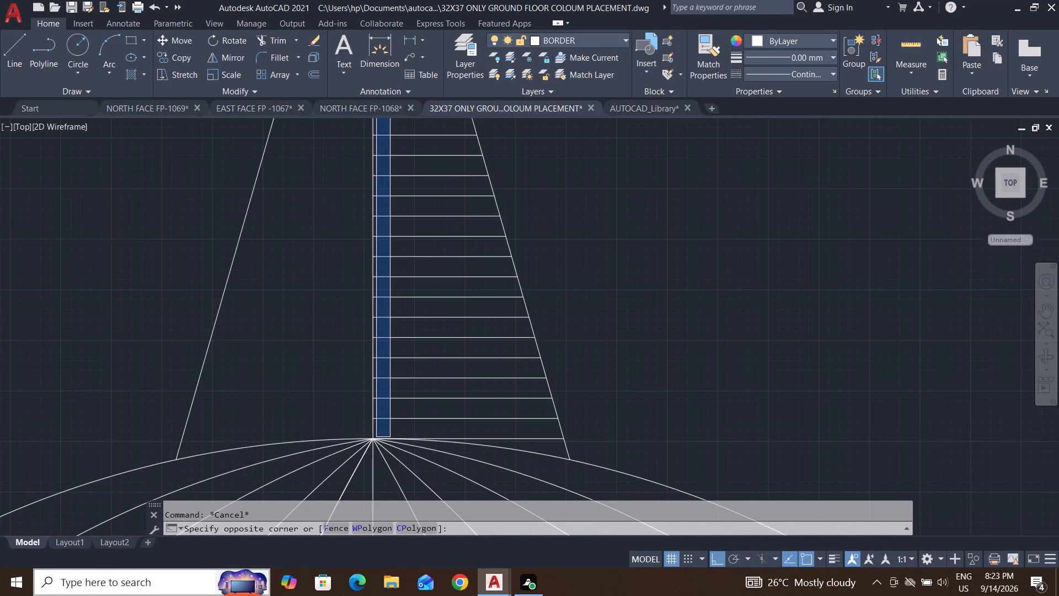
scroll(341, 396, "up", 4)
left_click(352, 402)
scroll(352, 413, "down", 5)
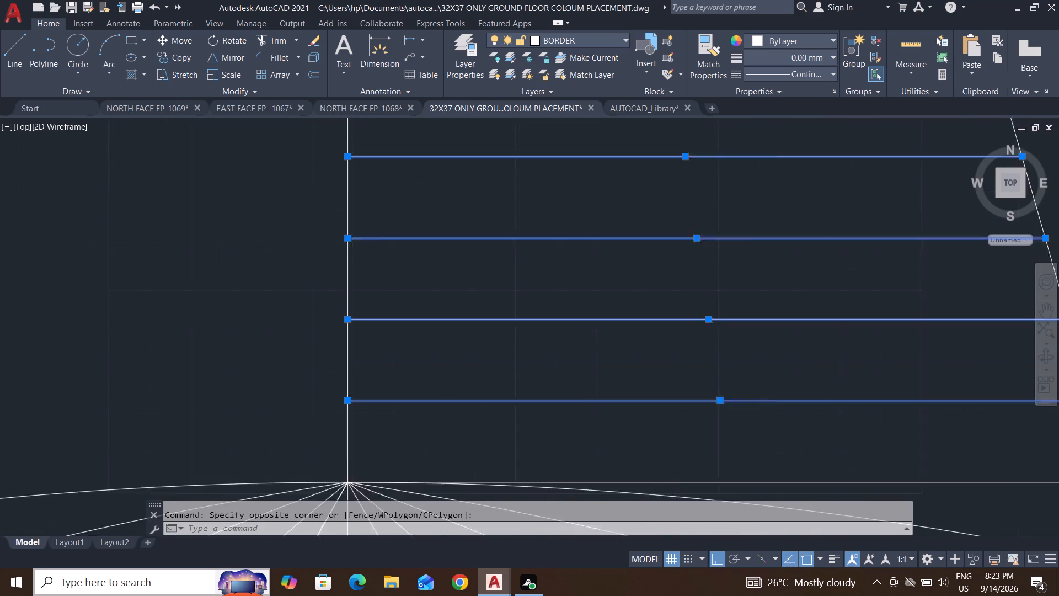
scroll(404, 424, "down", 3)
middle_click_drag(443, 420, 381, 326)
scroll(404, 336, "up", 4)
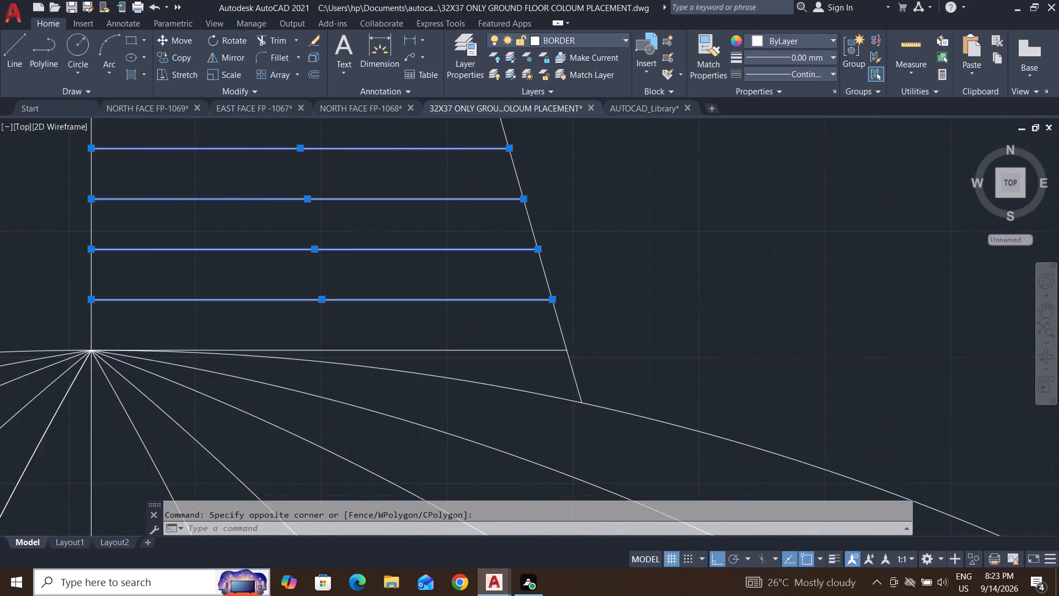
left_click(516, 376)
left_click(431, 321)
scroll(431, 321, "down", 10)
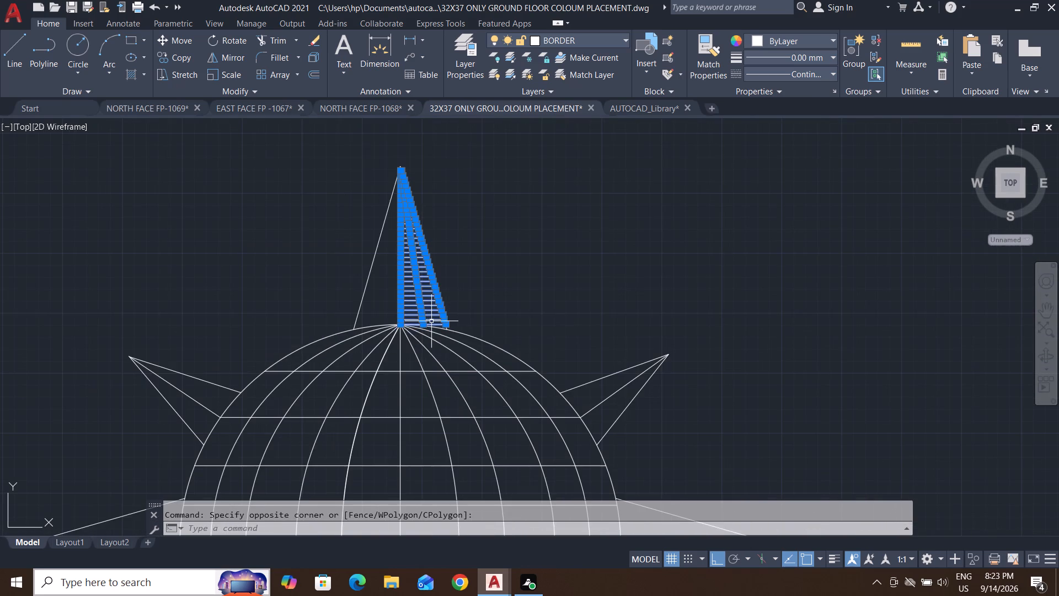
middle_click_drag(551, 325, 501, 289)
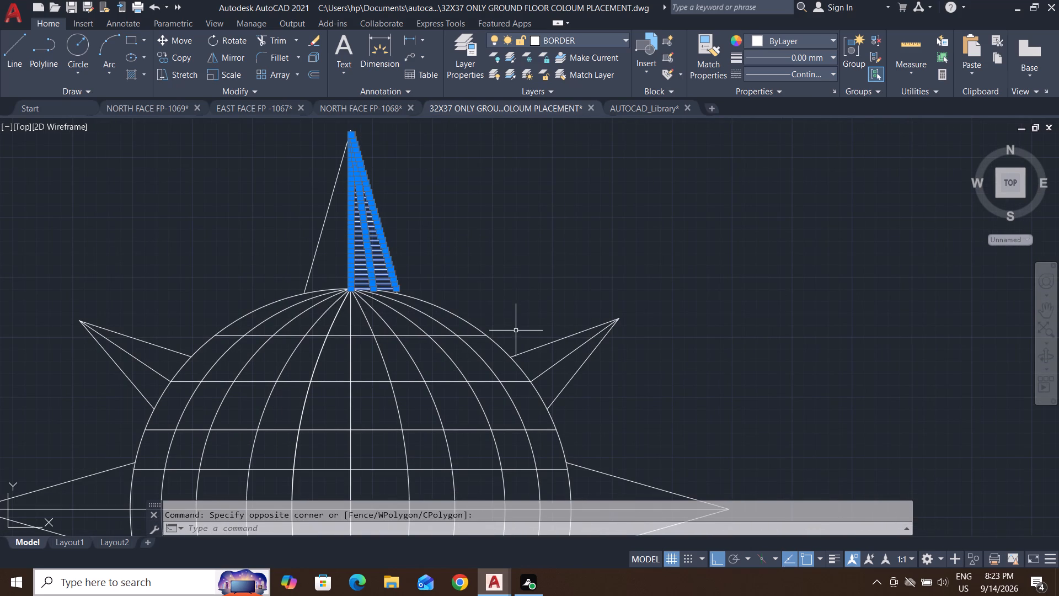
middle_click_drag(510, 335, 505, 252)
key("c")
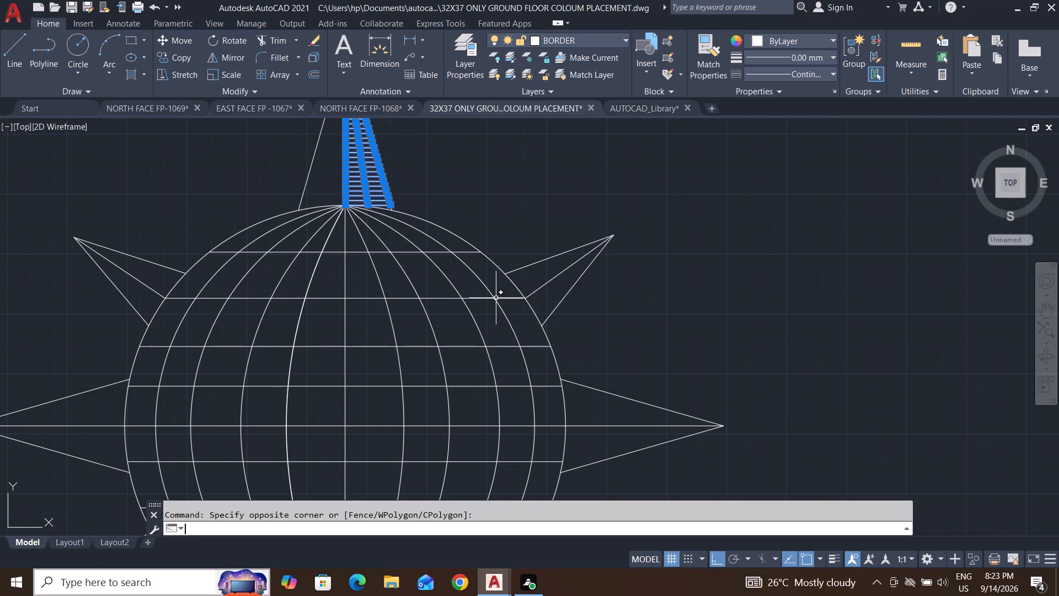
key("o")
key("Return")
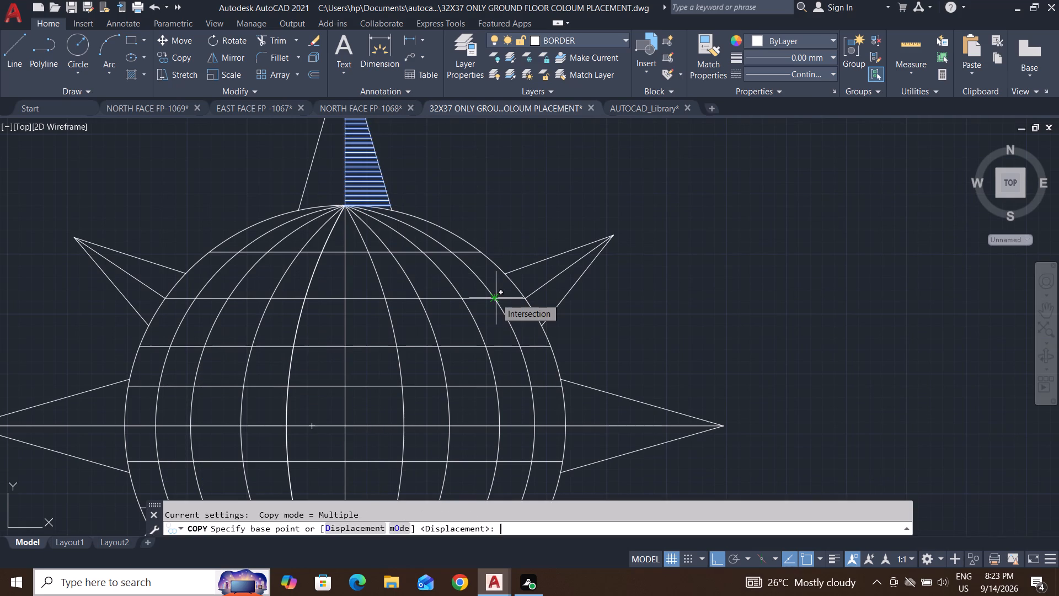
type("RO")
key("Return")
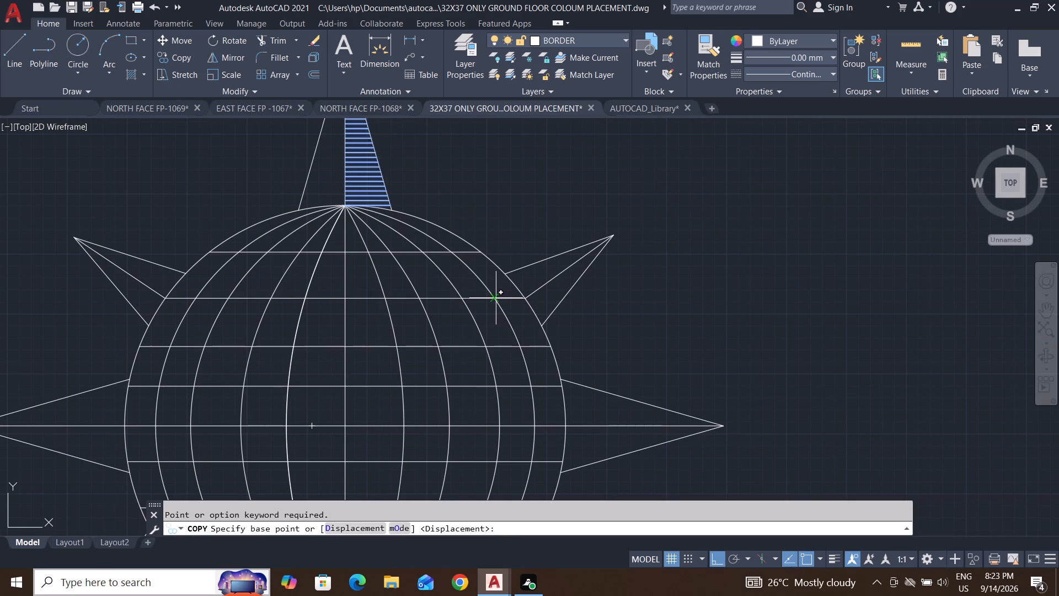
left_click(345, 428)
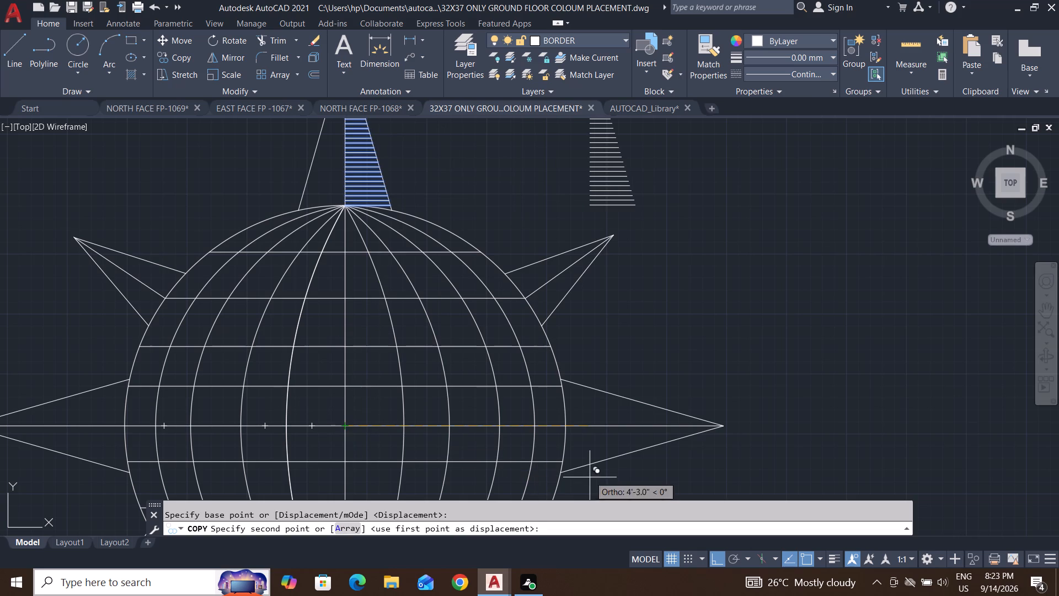
scroll(405, 423, "down", 2)
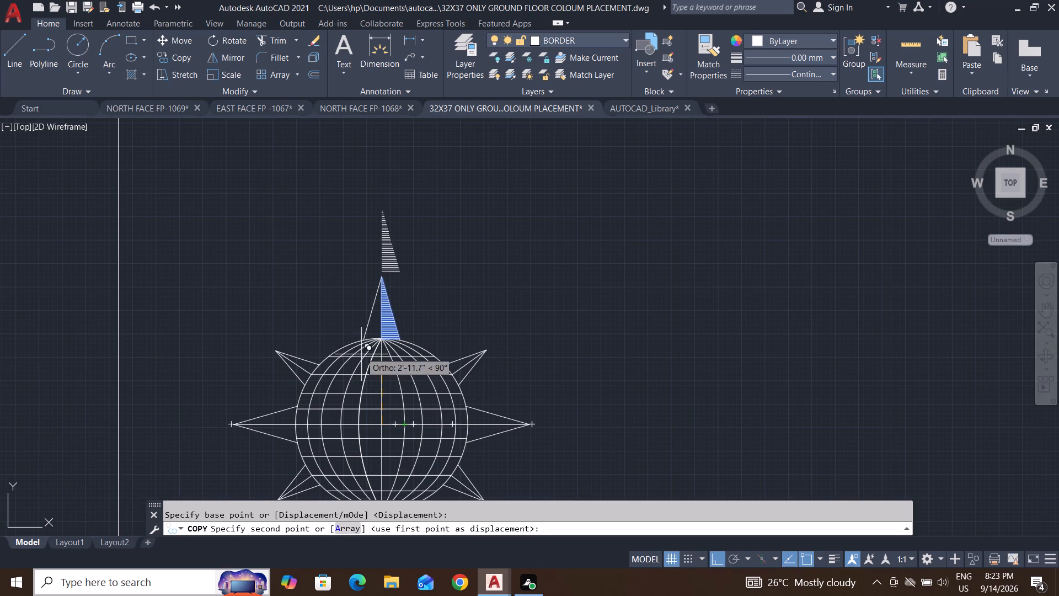
left_click(360, 310)
key("Escape")
key("Escape")
key("Escape")
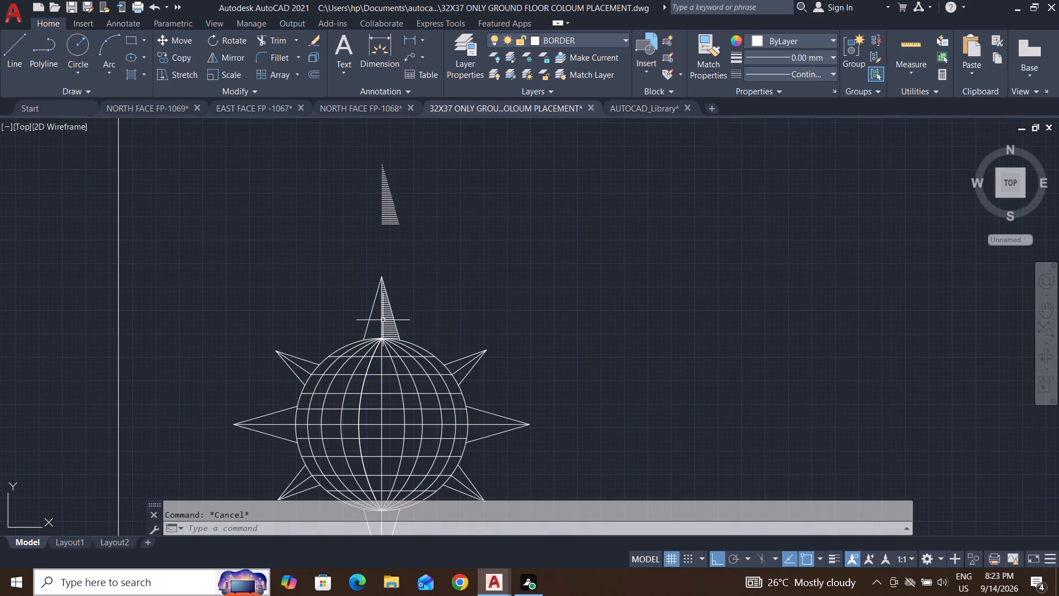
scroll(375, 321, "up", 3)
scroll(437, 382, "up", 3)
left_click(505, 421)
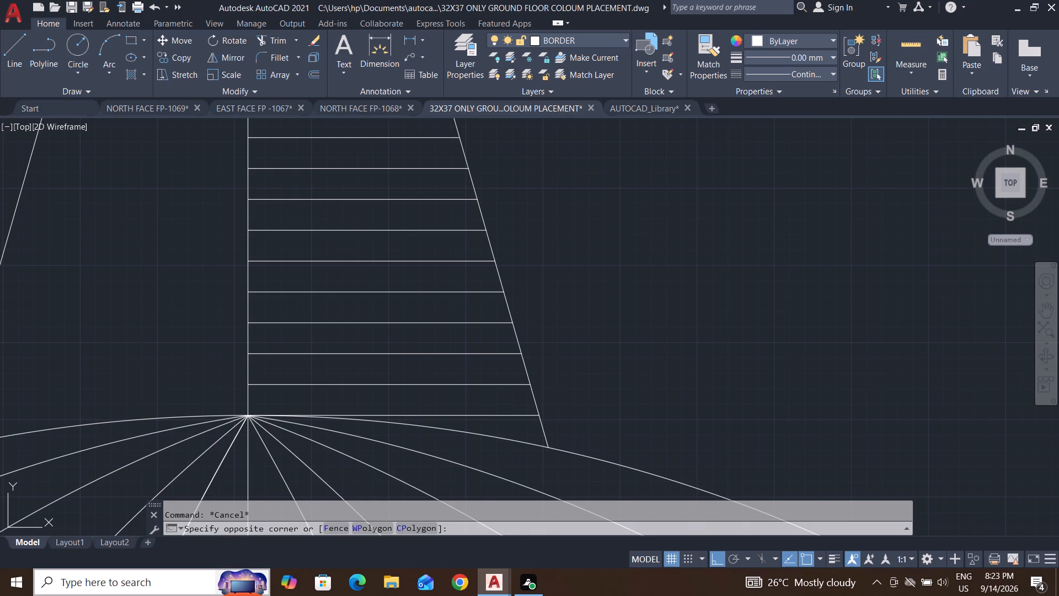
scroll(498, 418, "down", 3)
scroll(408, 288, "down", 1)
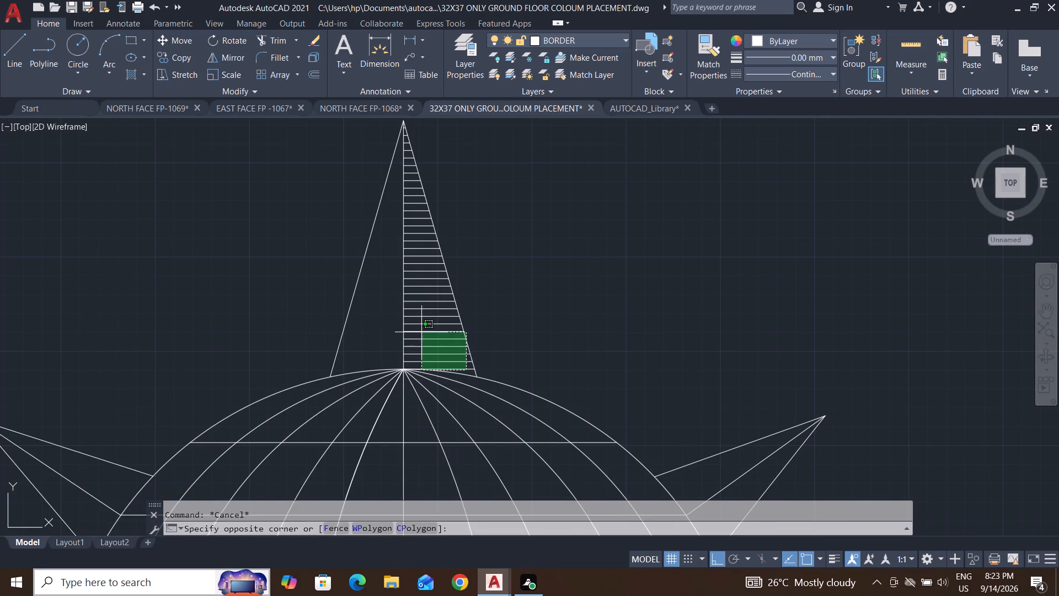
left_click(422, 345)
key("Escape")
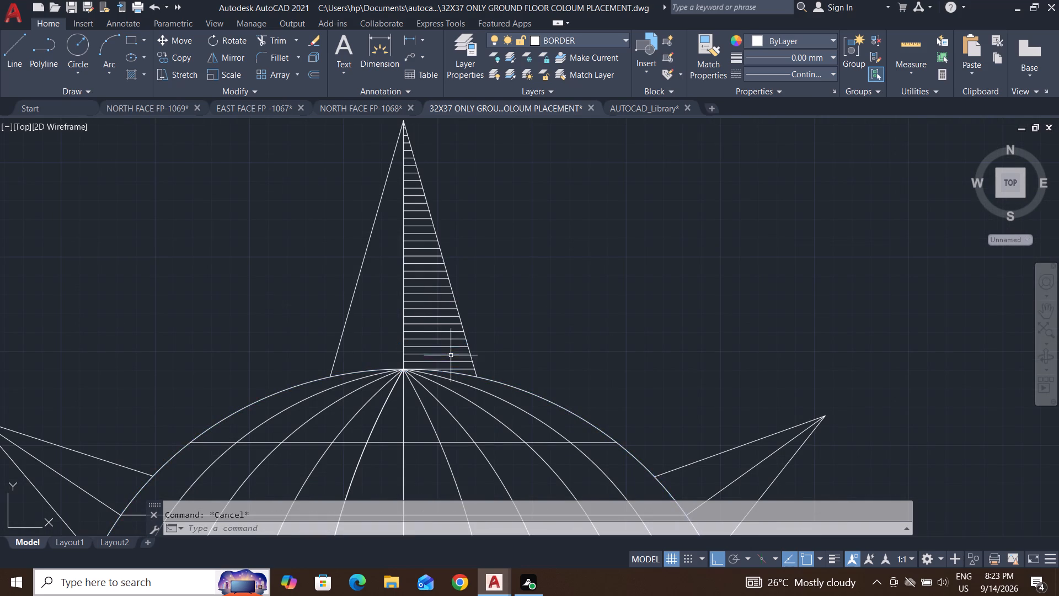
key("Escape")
Rotate all the horizontal lines in the top spike a quarter turn clockwise about the globe's centre, into the right spike's lower half.
scroll(455, 368, "up", 3)
left_click(466, 379)
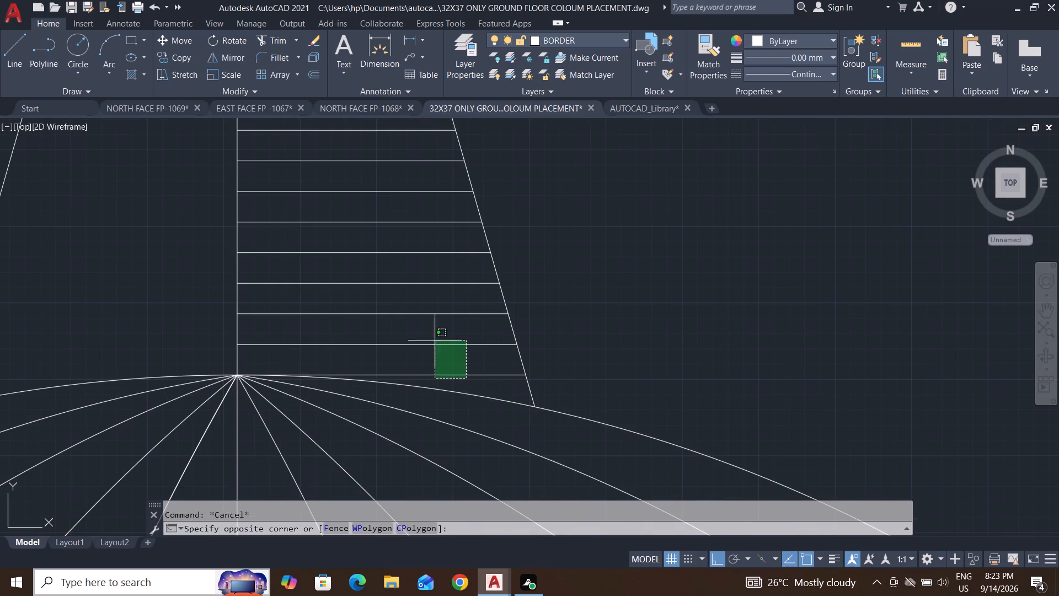
left_click(370, 247)
scroll(412, 306, "down", 1)
middle_click_drag(418, 310, 467, 396)
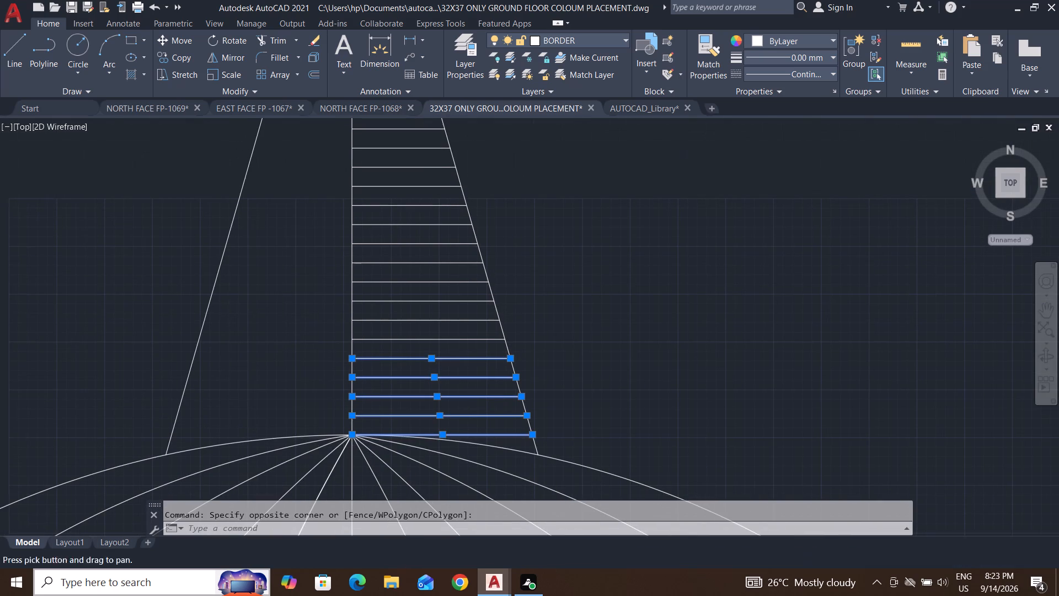
left_click(450, 343)
left_click(369, 213)
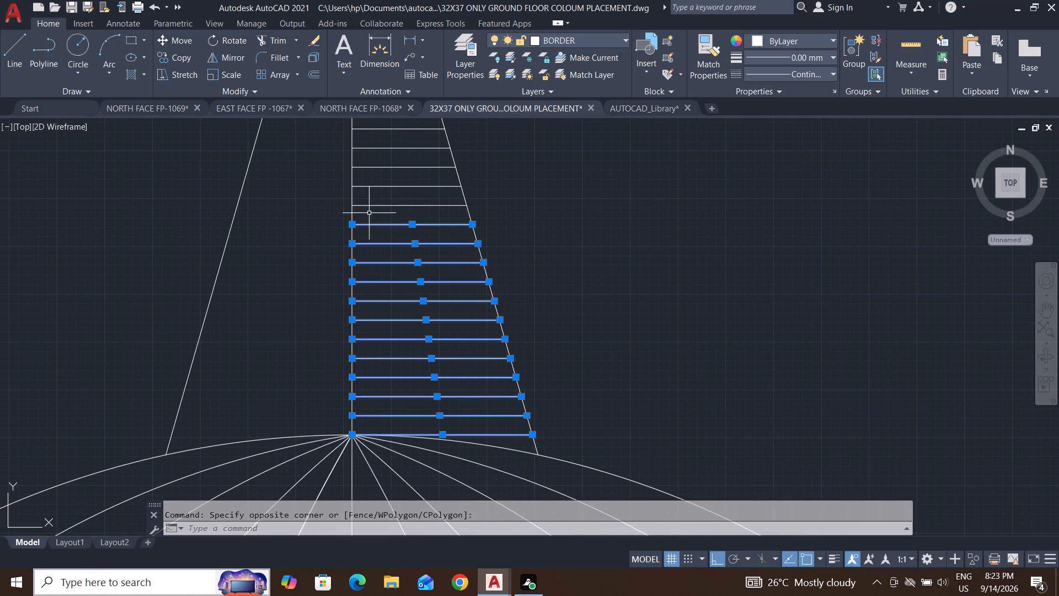
middle_click_drag(412, 293, 457, 444)
left_click(460, 370)
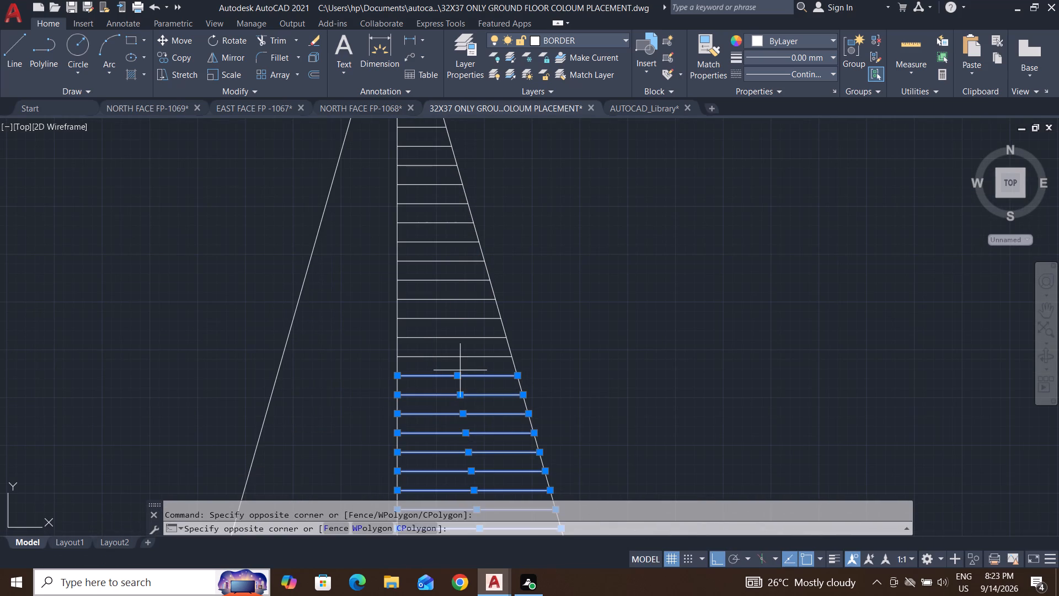
left_click(419, 216)
middle_click_drag(447, 292, 496, 464)
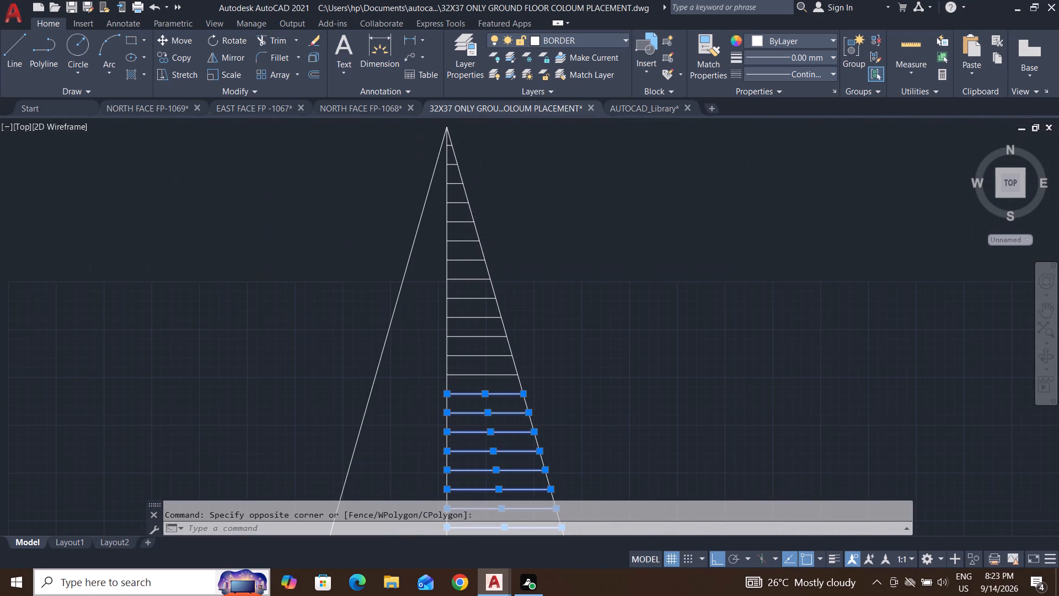
left_click(494, 385)
left_click(467, 304)
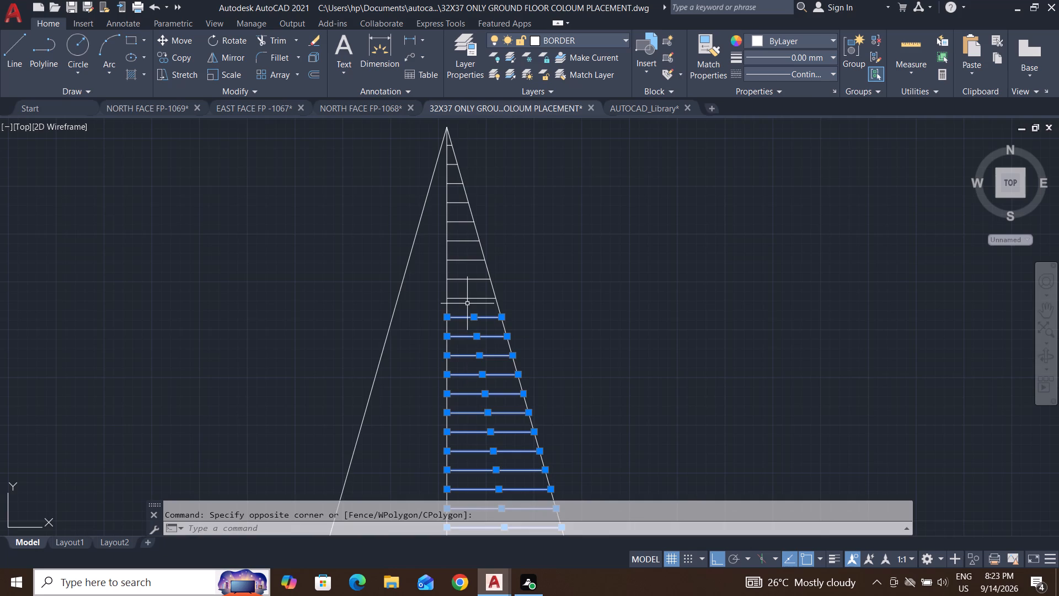
middle_click_drag(467, 304, 494, 427)
left_click(499, 433)
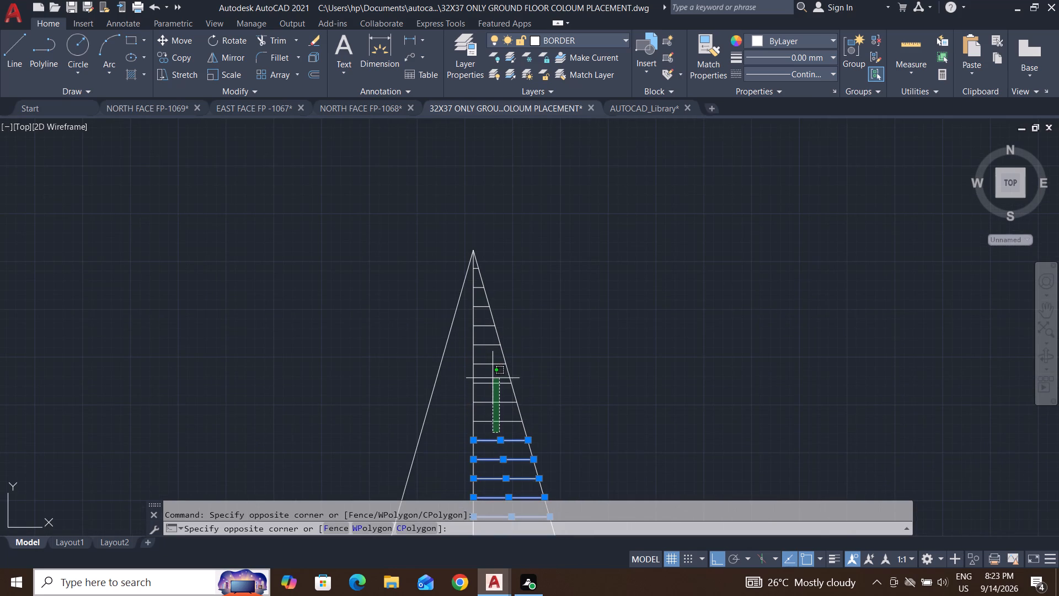
left_click(486, 370)
middle_click_drag(486, 370, 499, 414)
scroll(498, 395, "up", 3)
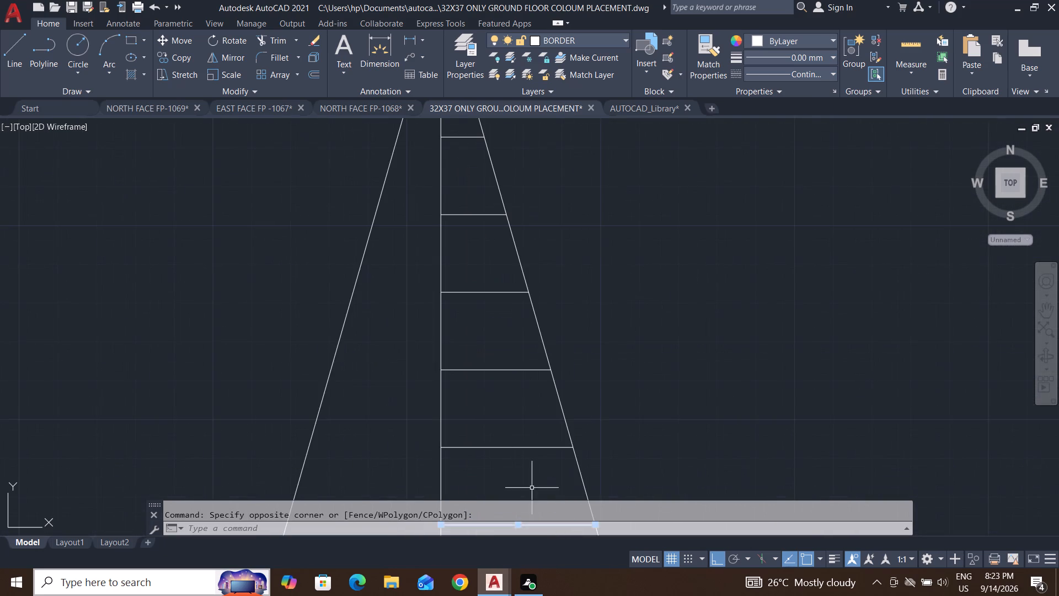
scroll(527, 478, "down", 3)
scroll(531, 481, "up", 2)
left_click(531, 469)
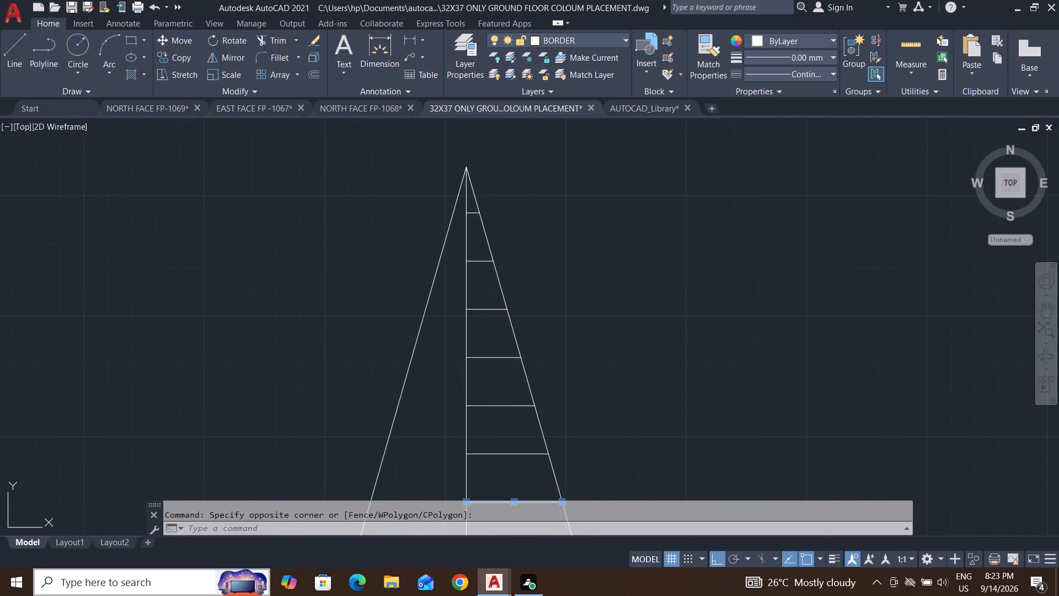
left_click(485, 401)
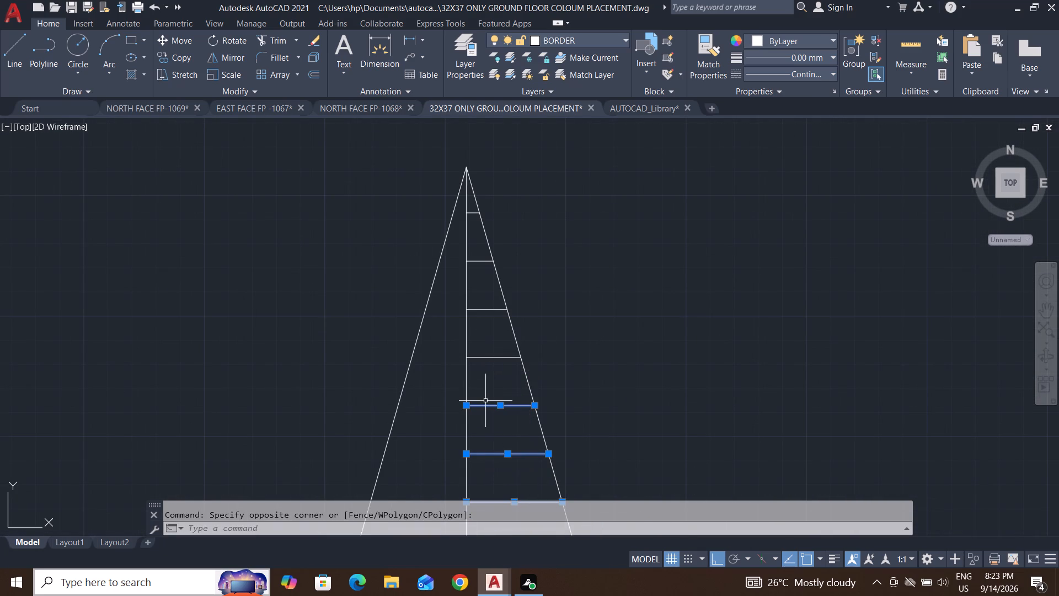
middle_click_drag(495, 432, 498, 505)
left_click(490, 439)
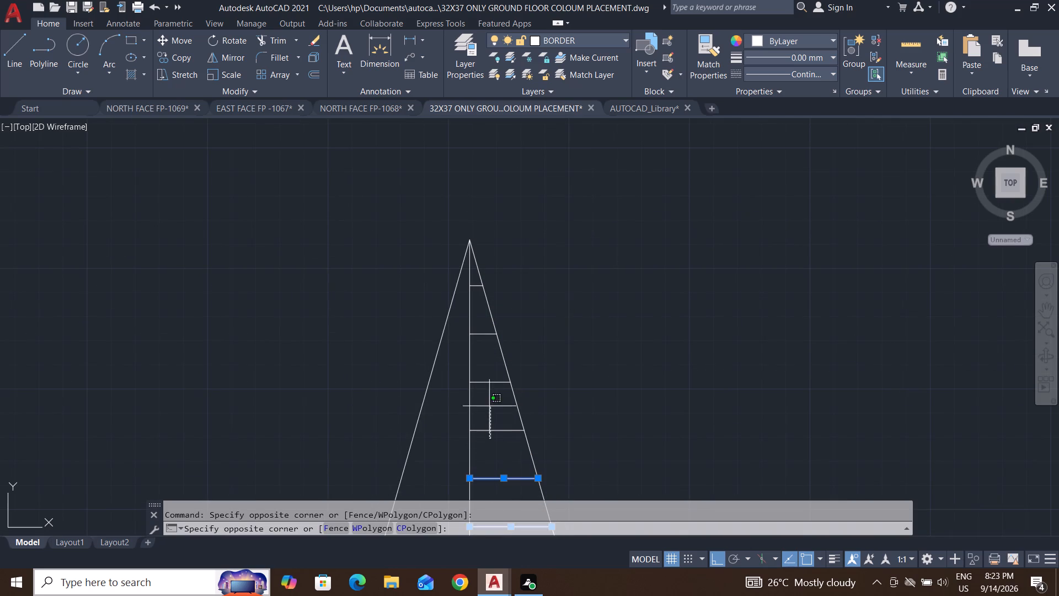
left_click(484, 364)
middle_click_drag(490, 384, 511, 469)
scroll(501, 417, "up", 3)
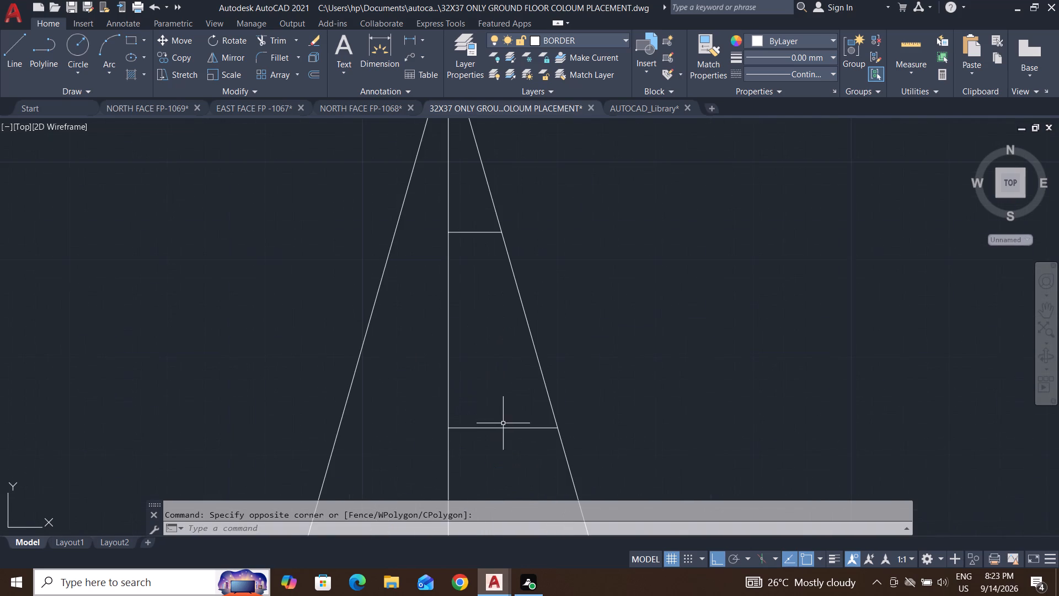
left_click(517, 450)
left_click_drag(454, 337, 470, 330)
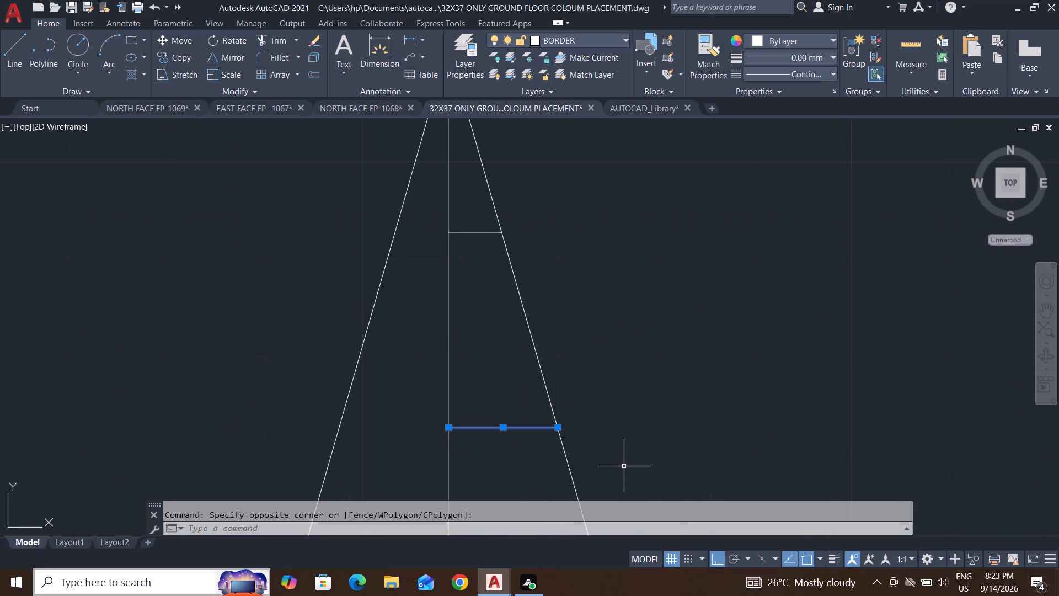
left_click(482, 271)
left_click(469, 220)
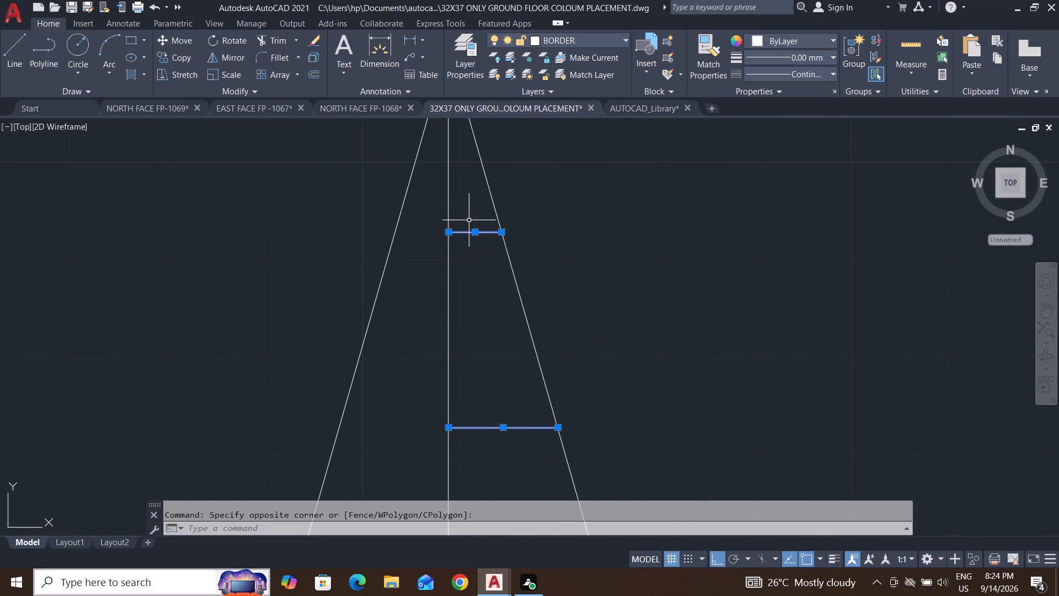
scroll(475, 321, "down", 10)
middle_click_drag(579, 382, 518, 165)
scroll(531, 268, "down", 3)
middle_click_drag(559, 320, 473, 253)
type("RO")
key("Return")
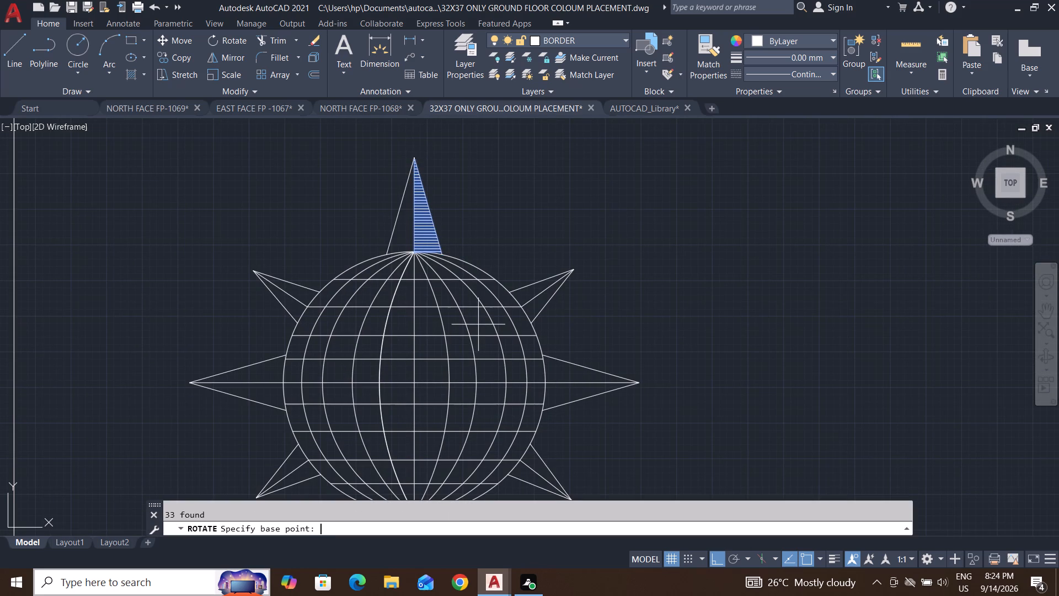
left_click(418, 384)
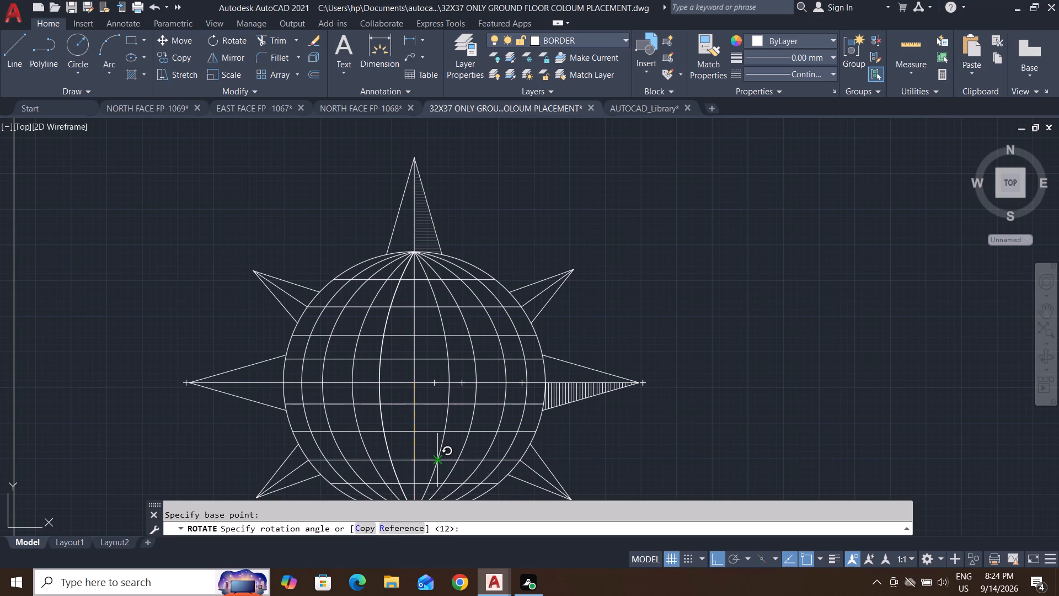
middle_click_drag(441, 459, 474, 371)
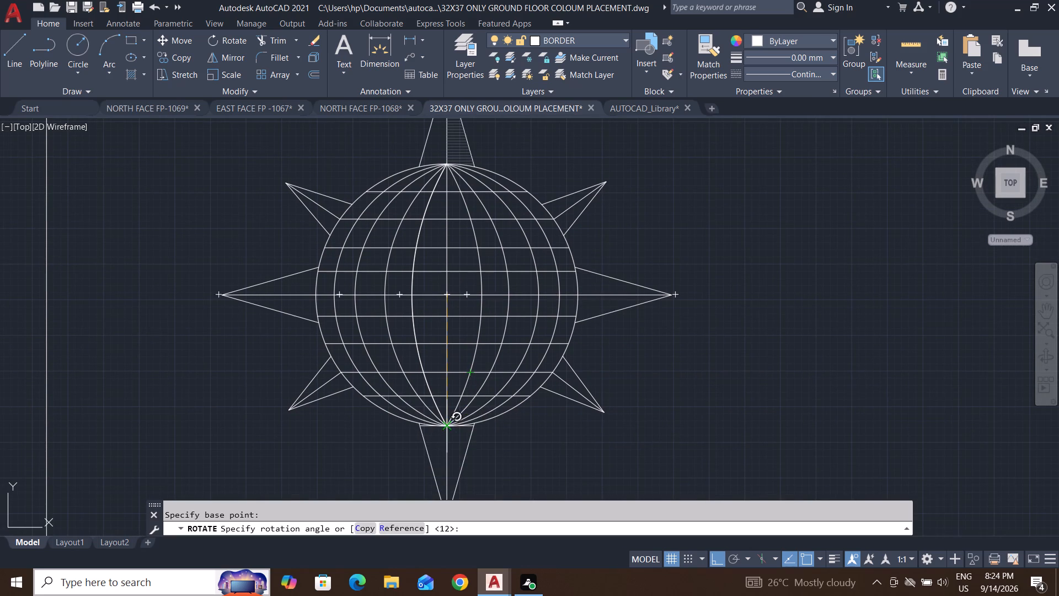
left_click(445, 425)
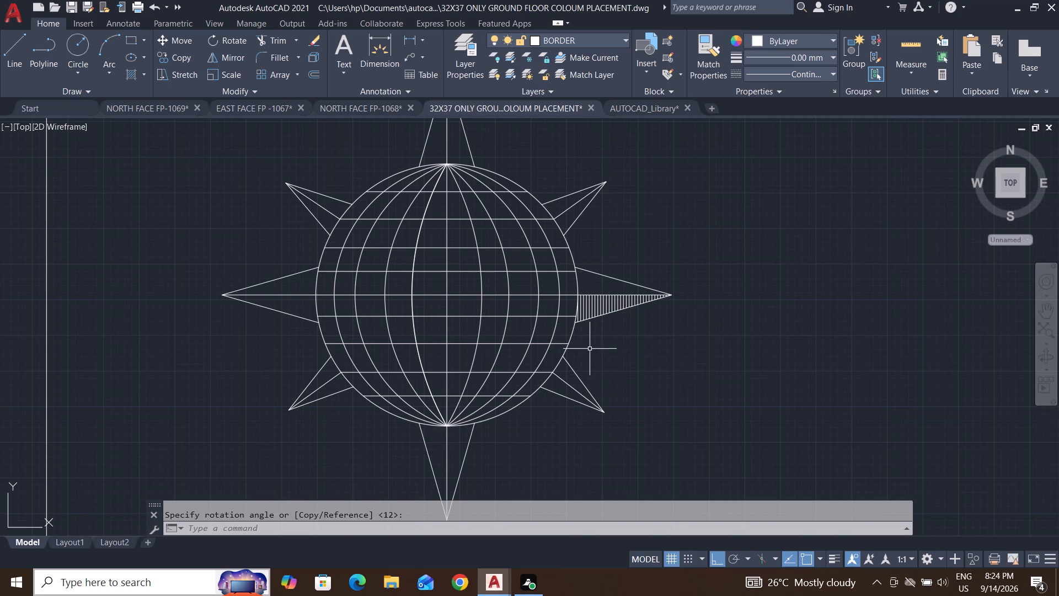
Move the spare line set above the globe straight down into the top spike, placing its lower-left endpoint on the globe's top point.
scroll(559, 384, "down", 1)
middle_click_drag(531, 235, 518, 352)
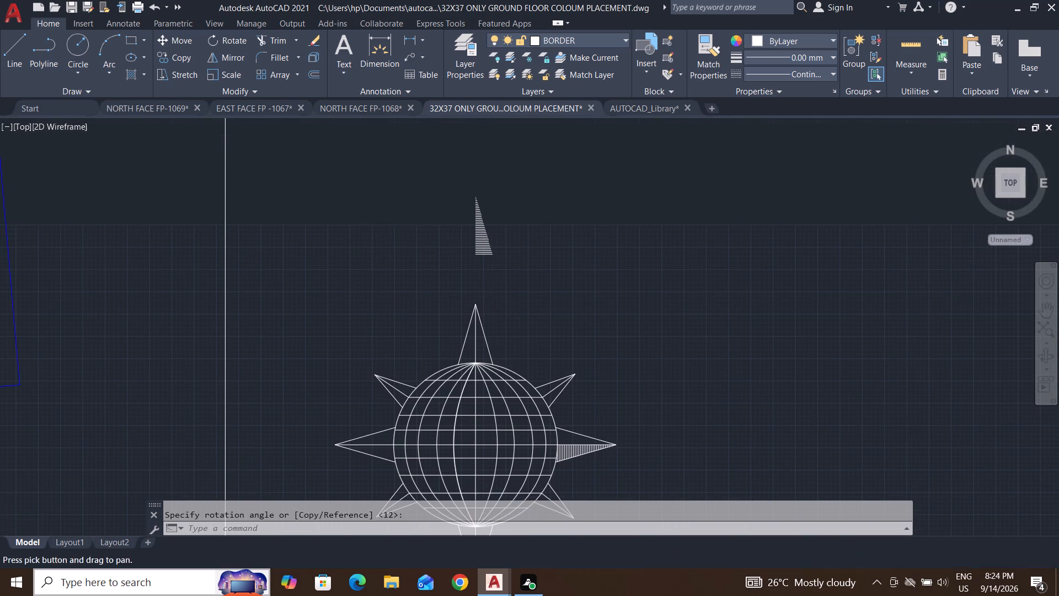
middle_click(515, 249)
left_click(515, 182)
left_click(452, 285)
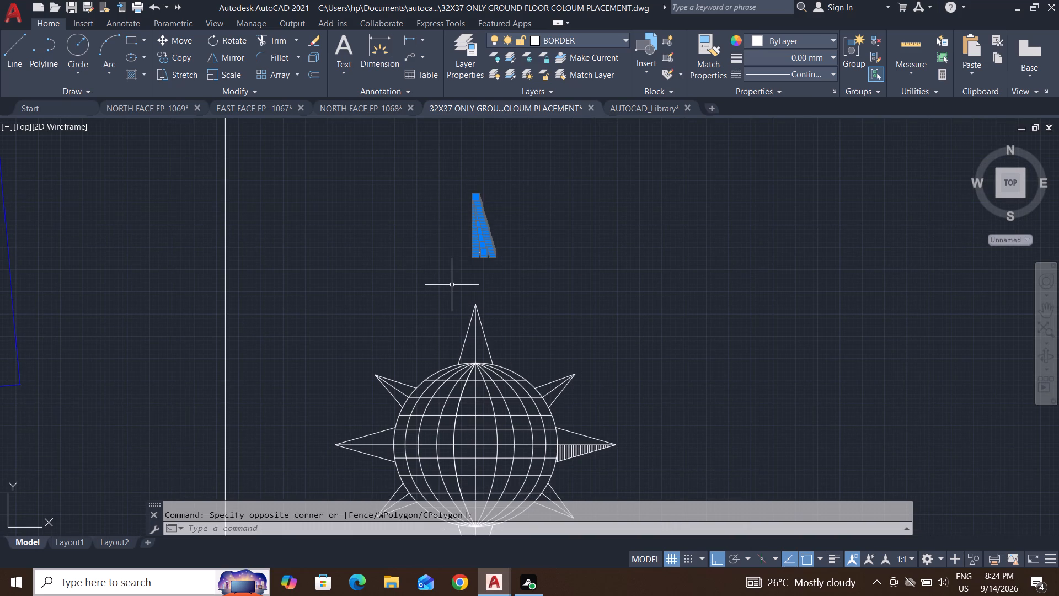
key("m")
key("Return")
scroll(461, 255, "up", 2)
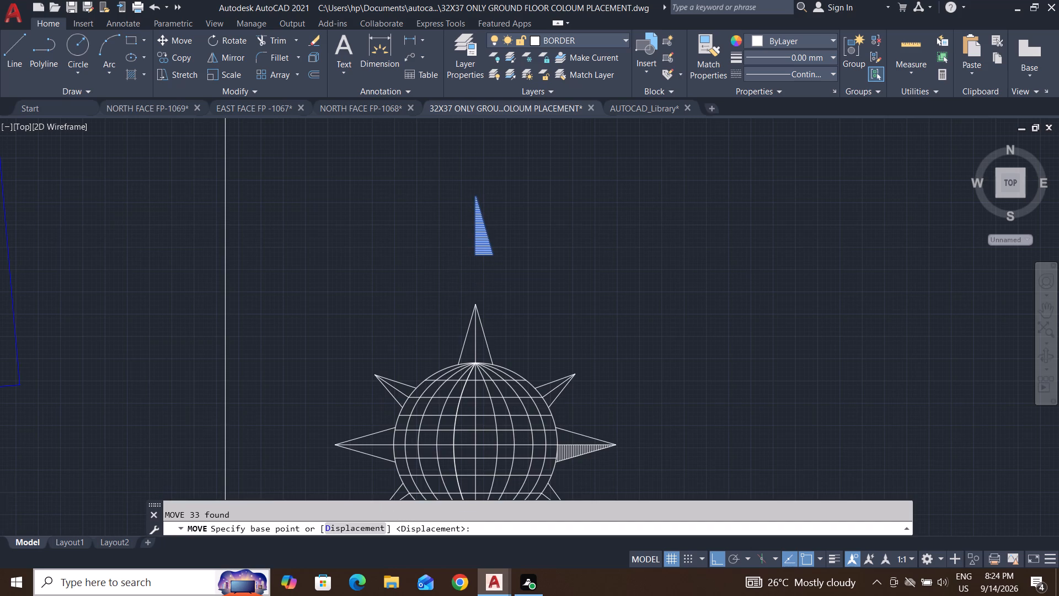
scroll(461, 255, "up", 1)
left_click(510, 254)
scroll(510, 254, "down", 3)
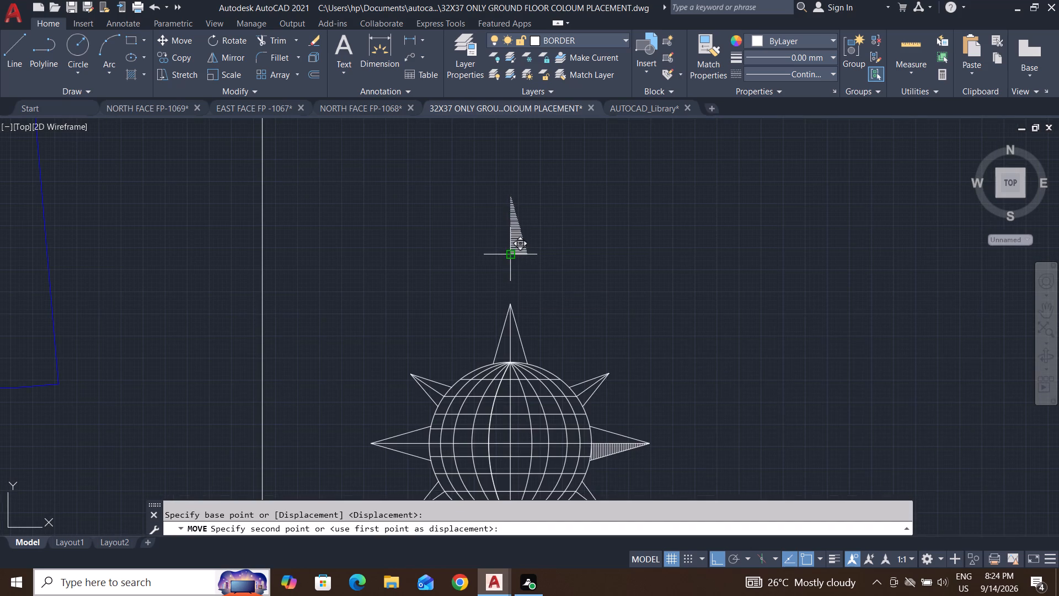
scroll(525, 332, "up", 3)
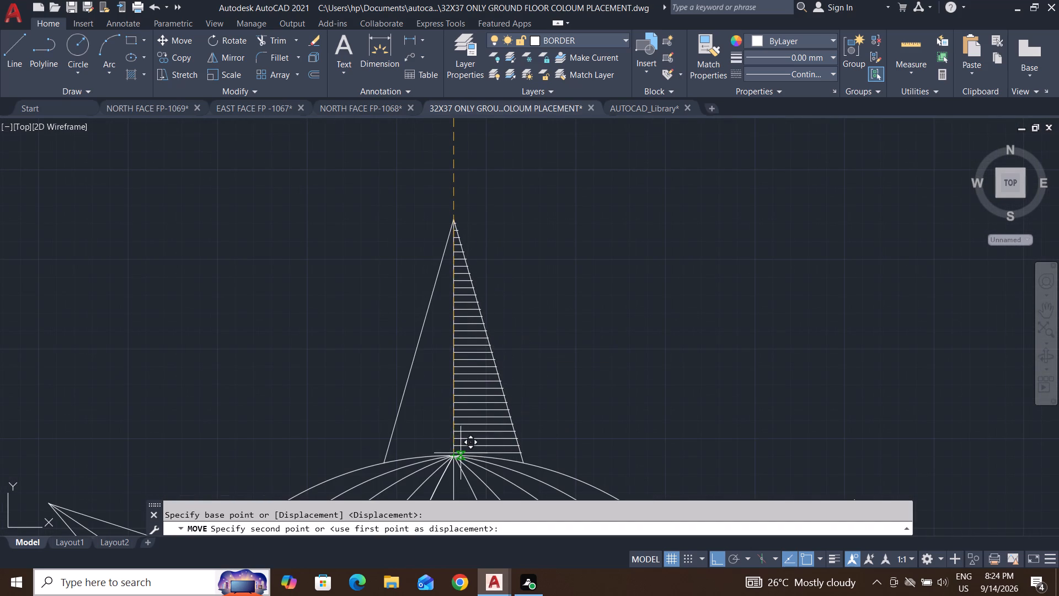
left_click(455, 453)
scroll(501, 414, "down", 4)
middle_click_drag(501, 414, 475, 312)
scroll(475, 312, "up", 4)
key("Escape")
key("Escape")
key("Escape")
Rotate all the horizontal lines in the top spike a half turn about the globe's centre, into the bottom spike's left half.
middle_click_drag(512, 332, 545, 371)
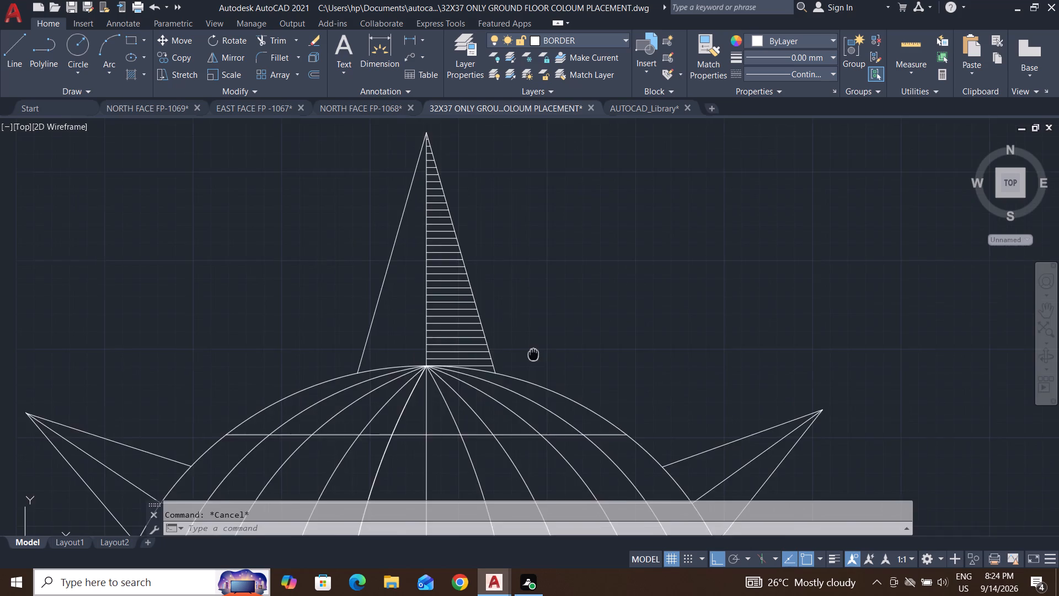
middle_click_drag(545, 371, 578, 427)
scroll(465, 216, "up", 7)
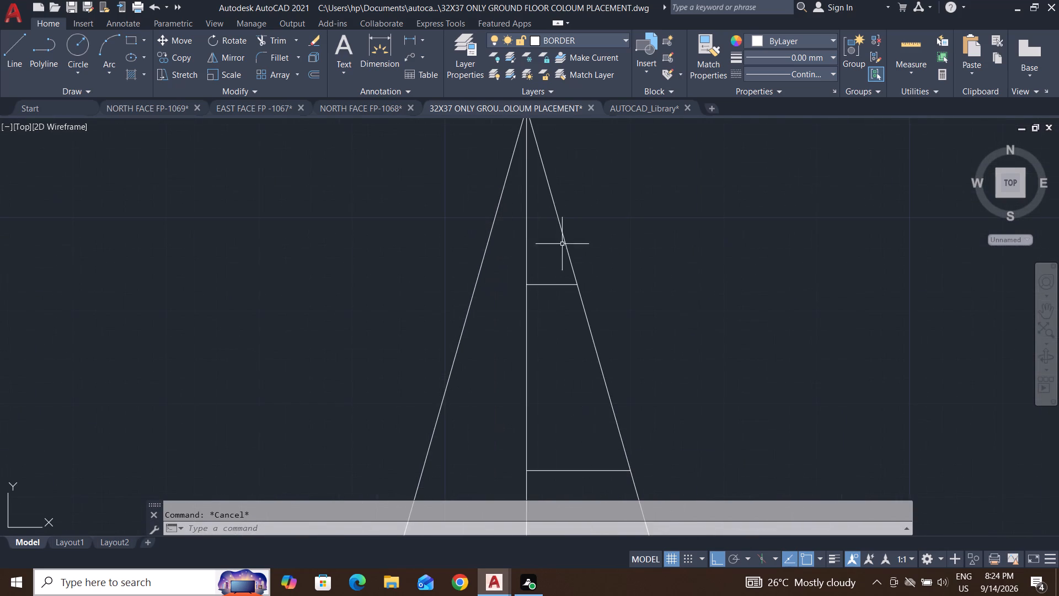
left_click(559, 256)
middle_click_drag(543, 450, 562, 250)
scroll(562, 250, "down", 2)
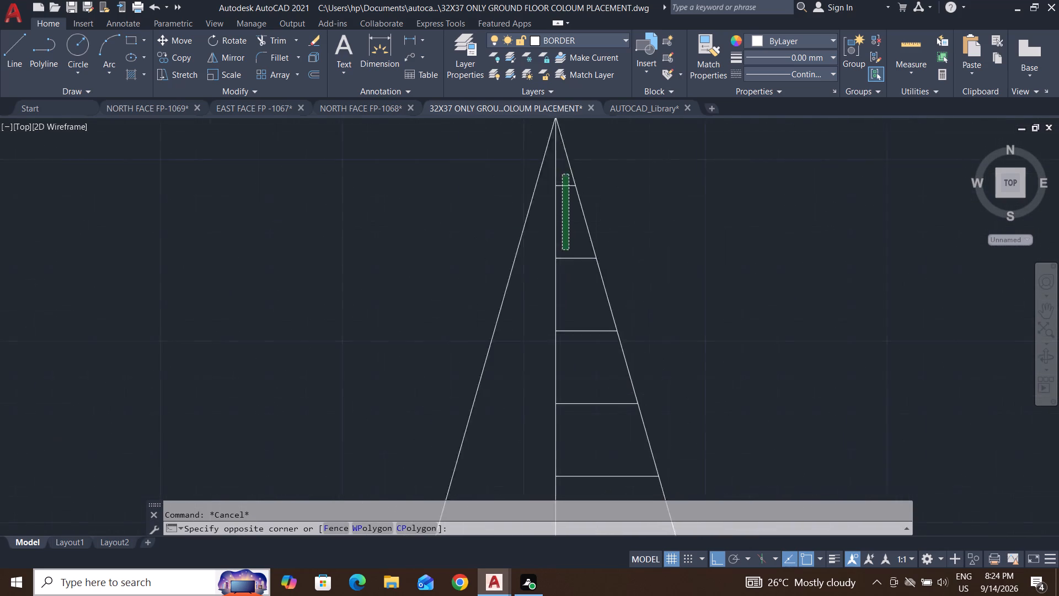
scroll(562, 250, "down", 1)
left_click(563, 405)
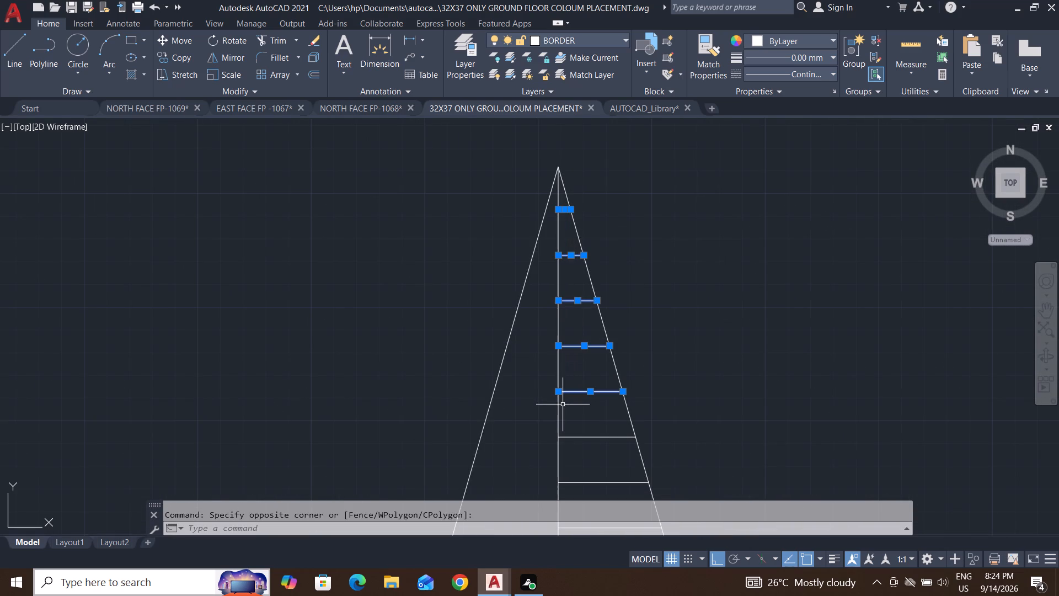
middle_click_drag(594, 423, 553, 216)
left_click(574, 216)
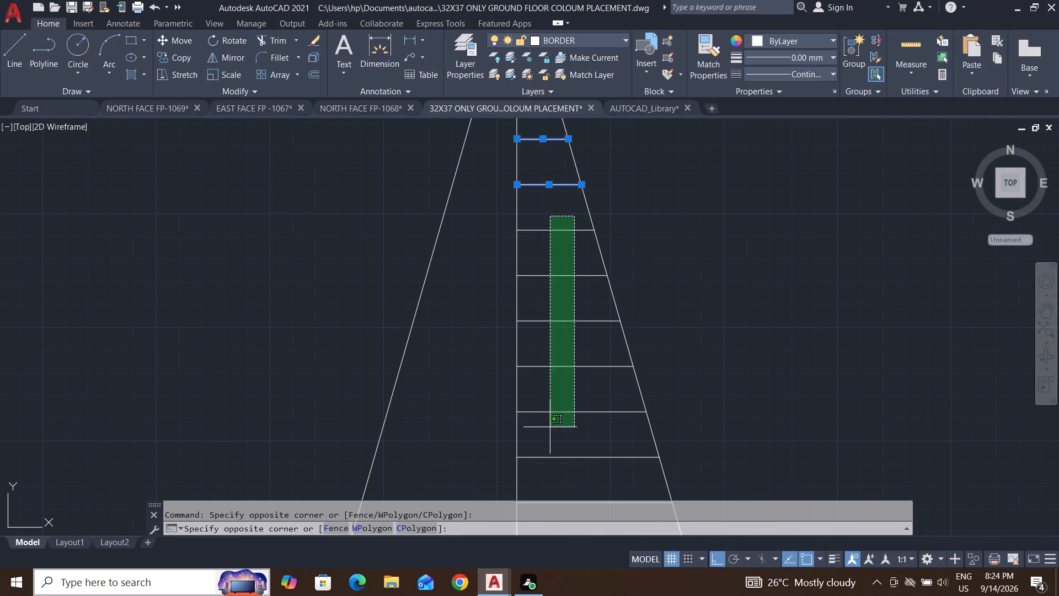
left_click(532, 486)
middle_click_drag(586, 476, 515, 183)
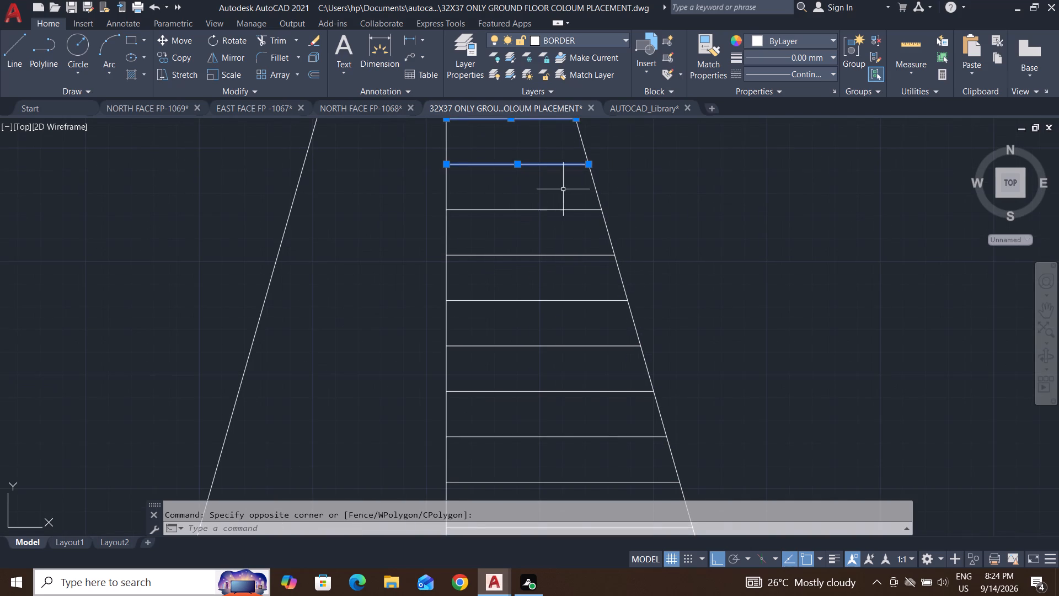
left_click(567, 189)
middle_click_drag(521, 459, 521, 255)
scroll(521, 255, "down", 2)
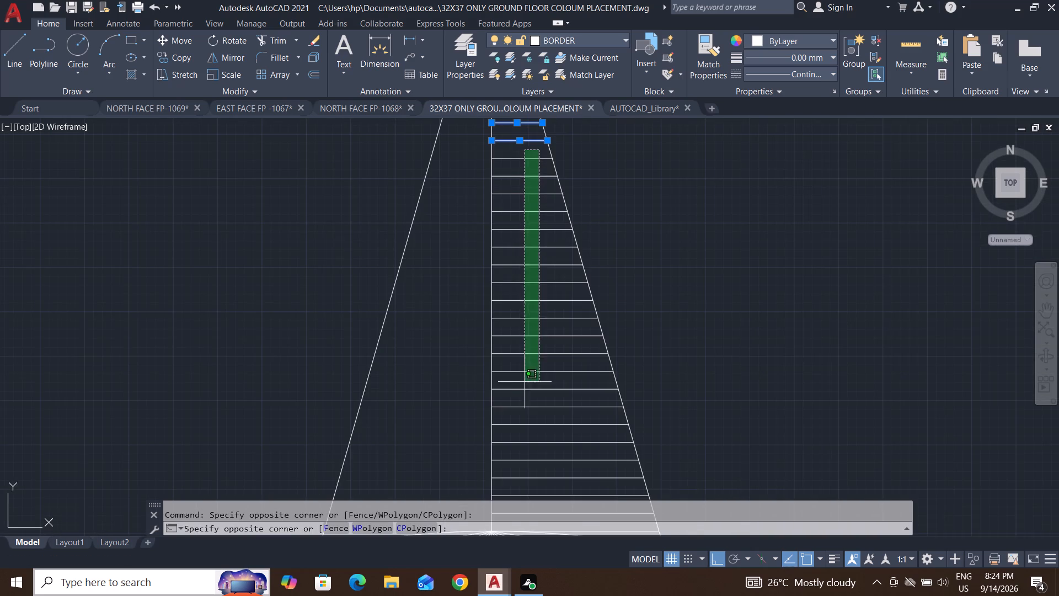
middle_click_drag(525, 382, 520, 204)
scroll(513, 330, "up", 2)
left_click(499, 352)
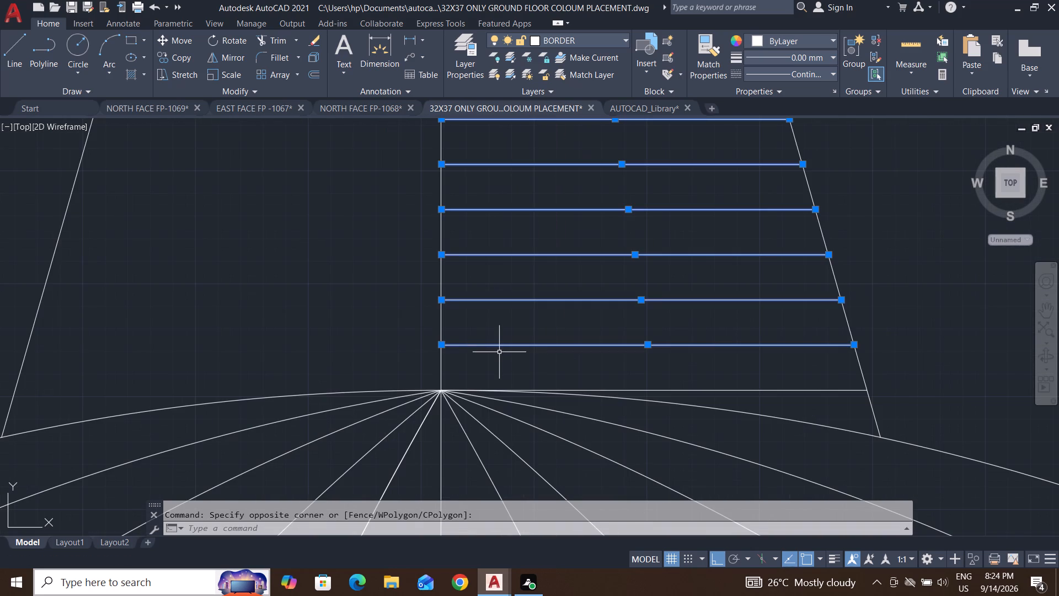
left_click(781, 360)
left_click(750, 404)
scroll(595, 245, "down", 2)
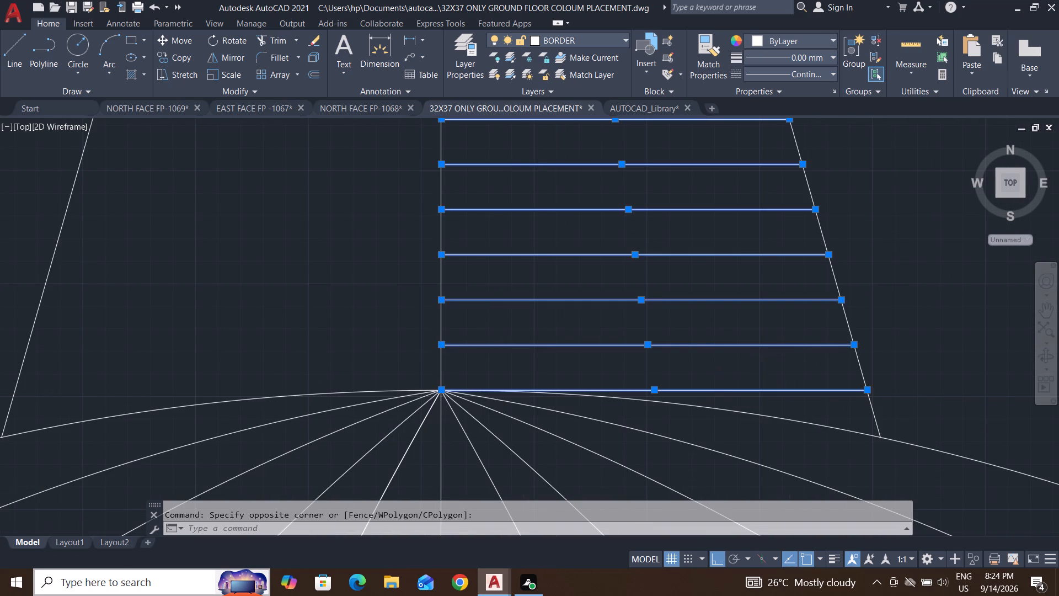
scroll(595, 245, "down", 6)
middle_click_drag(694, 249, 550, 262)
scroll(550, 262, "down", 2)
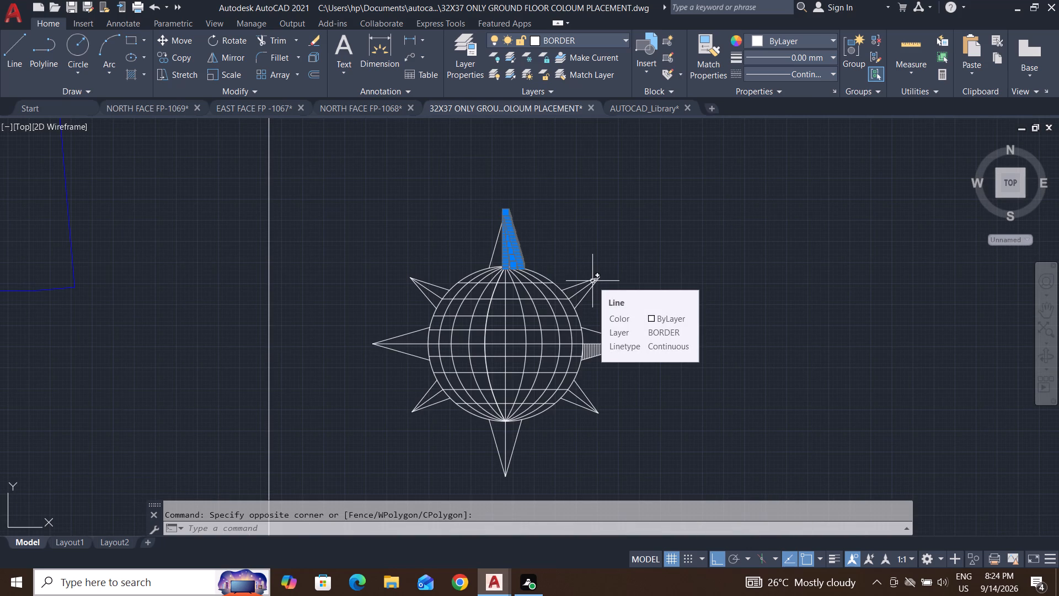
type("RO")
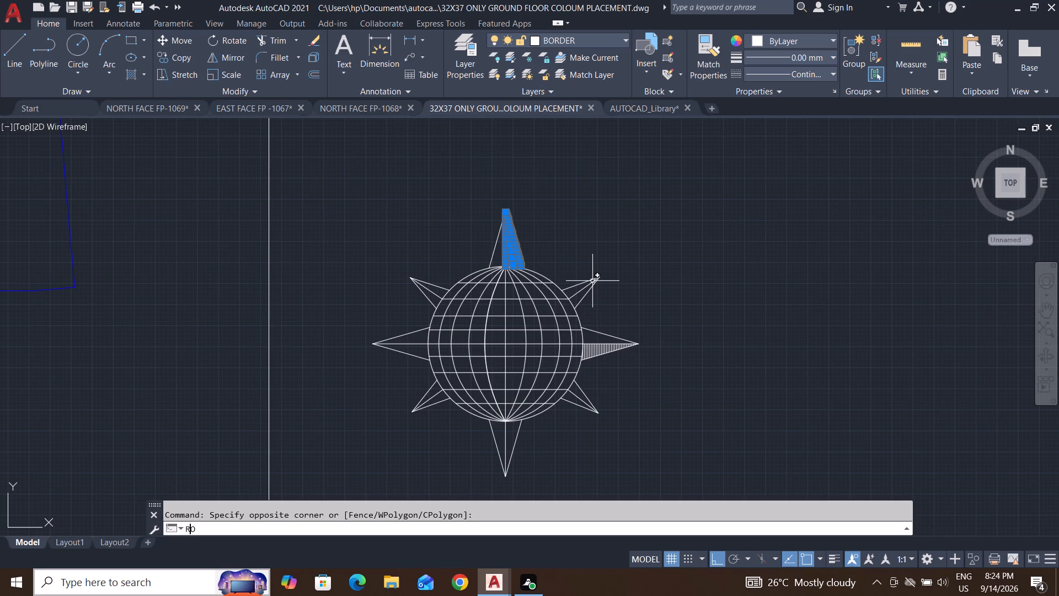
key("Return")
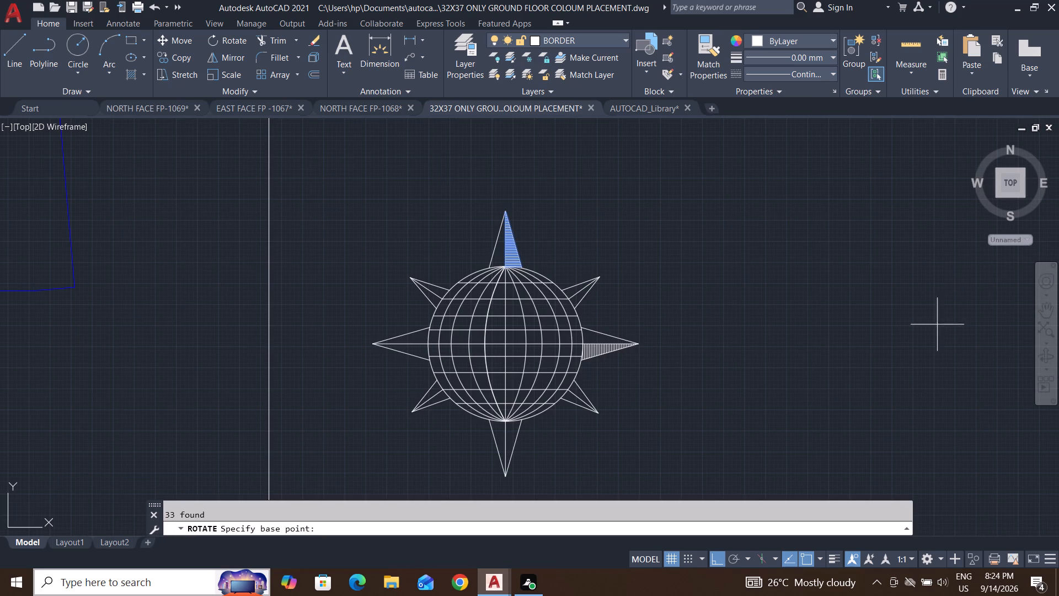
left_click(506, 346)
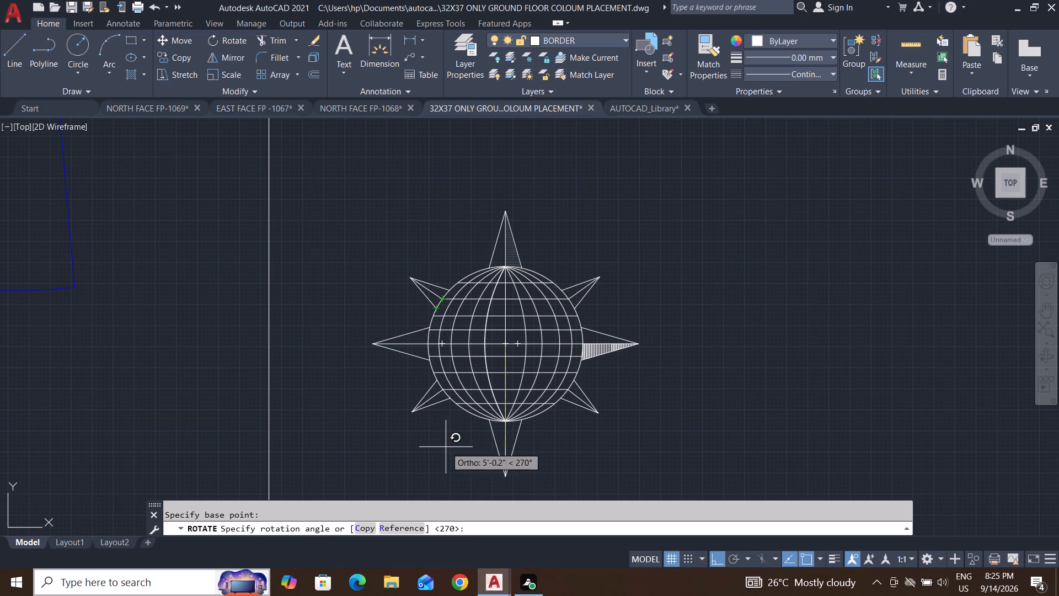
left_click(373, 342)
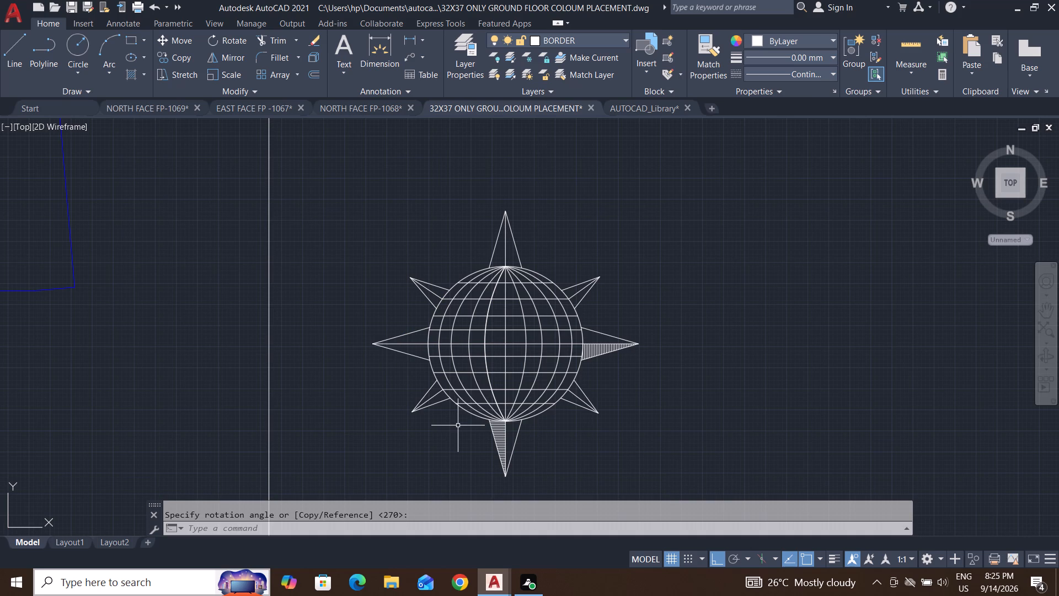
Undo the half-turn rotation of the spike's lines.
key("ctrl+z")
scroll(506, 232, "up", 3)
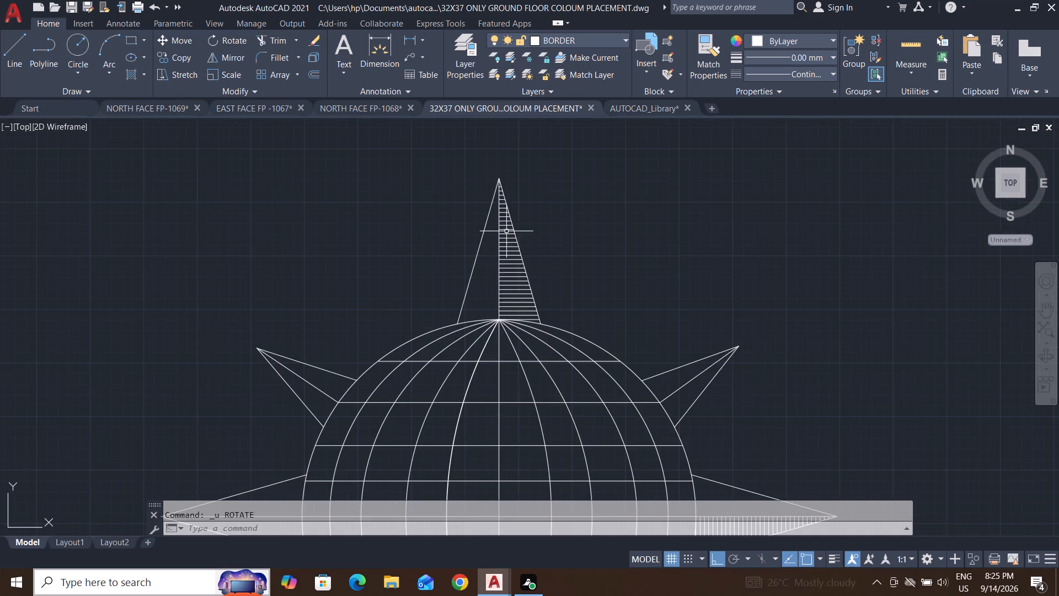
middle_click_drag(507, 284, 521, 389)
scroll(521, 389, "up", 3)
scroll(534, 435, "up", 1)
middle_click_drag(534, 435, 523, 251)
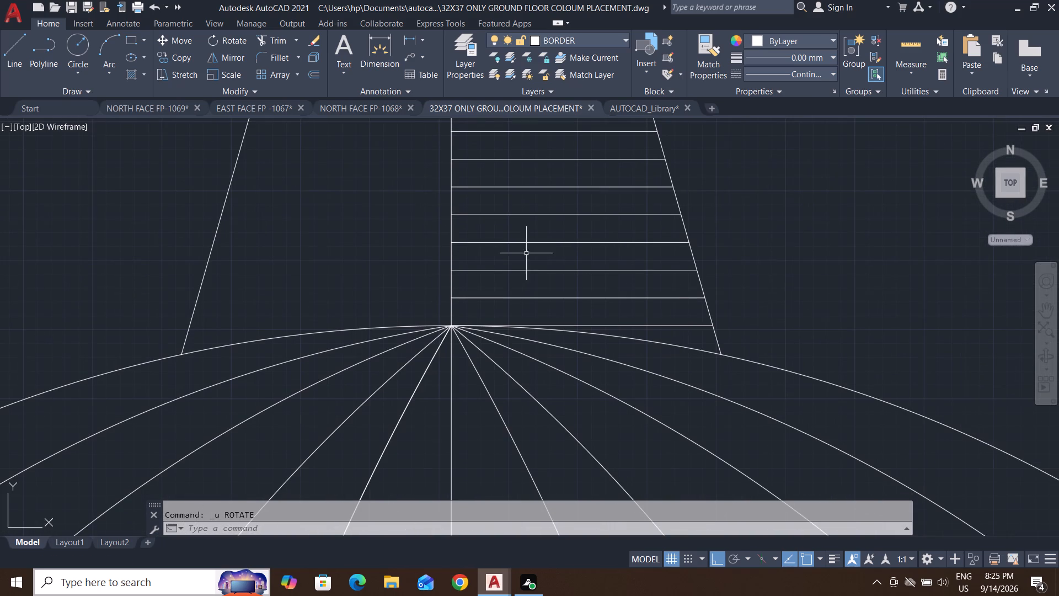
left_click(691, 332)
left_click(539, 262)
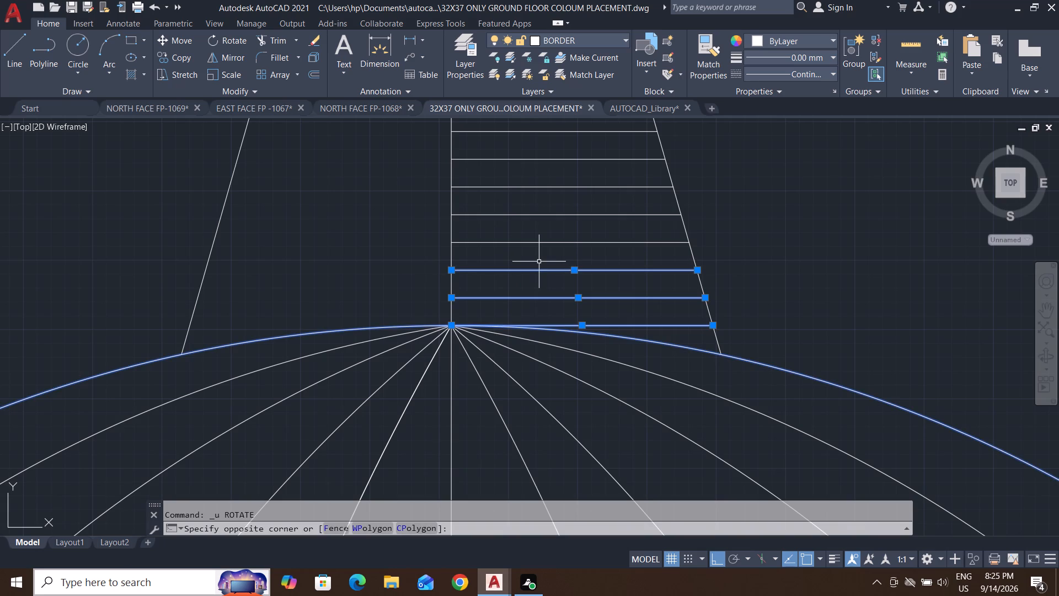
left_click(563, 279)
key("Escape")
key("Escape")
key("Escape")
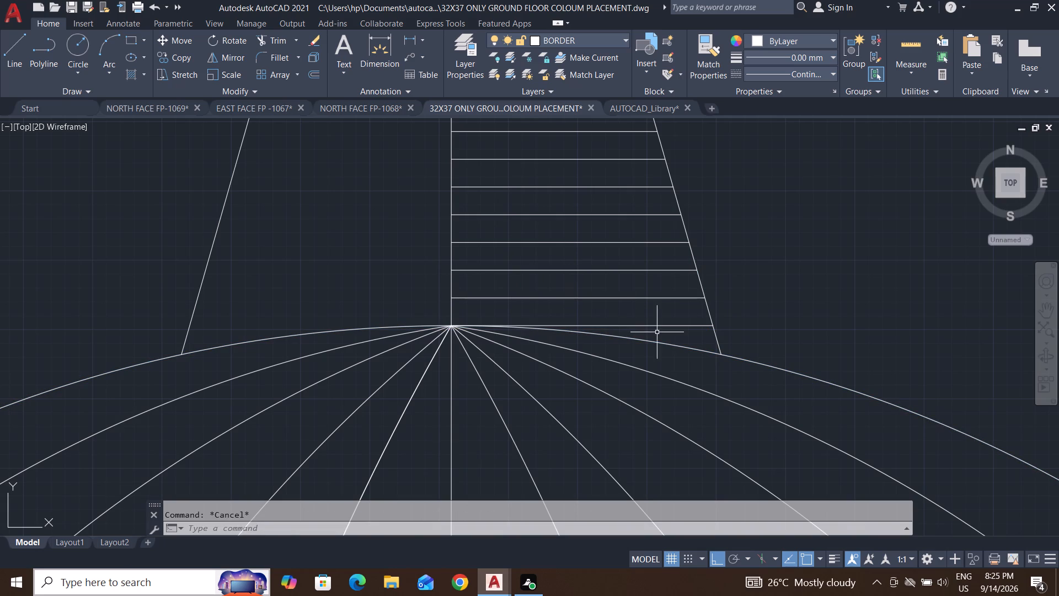
Copy all the horizontal lines in the top spike, using the globe's top point as base point, to a spot straight above the spike.
left_click(661, 336)
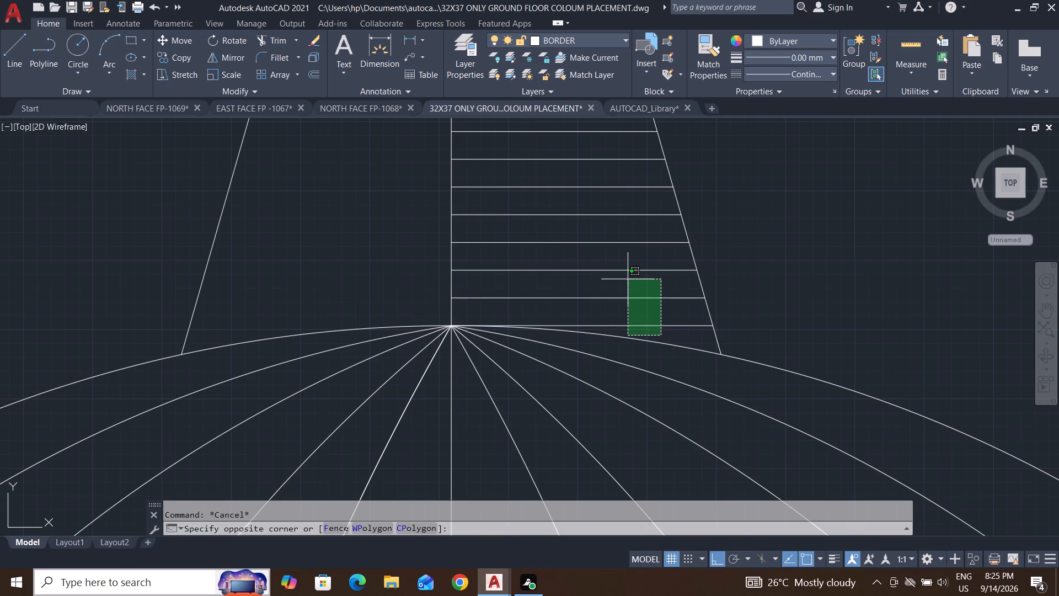
left_click(628, 279)
left_click(626, 289)
left_click(558, 203)
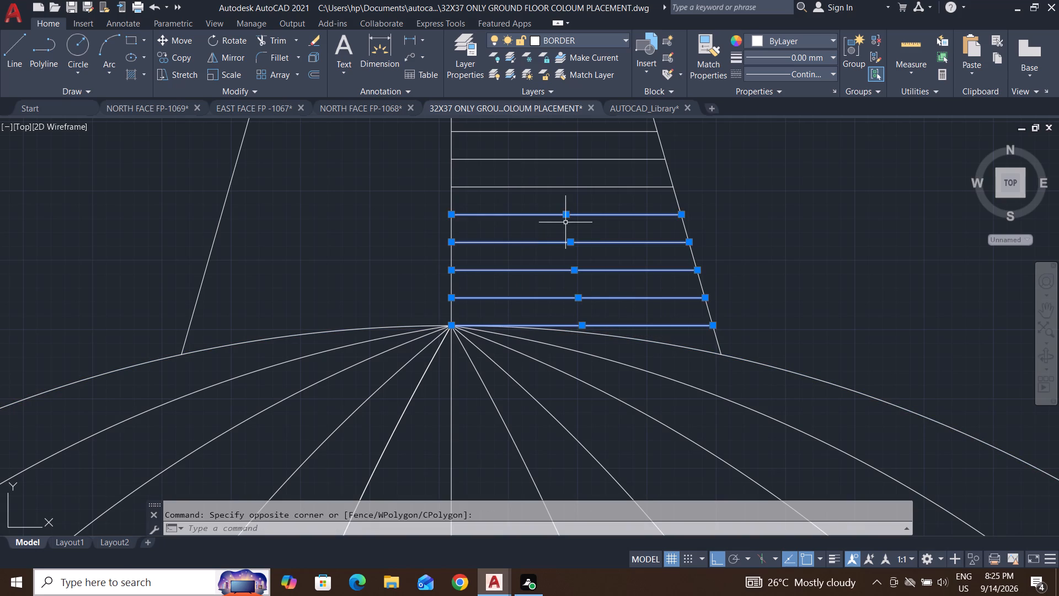
middle_click_drag(574, 220, 618, 315)
left_click(633, 317)
left_click(577, 155)
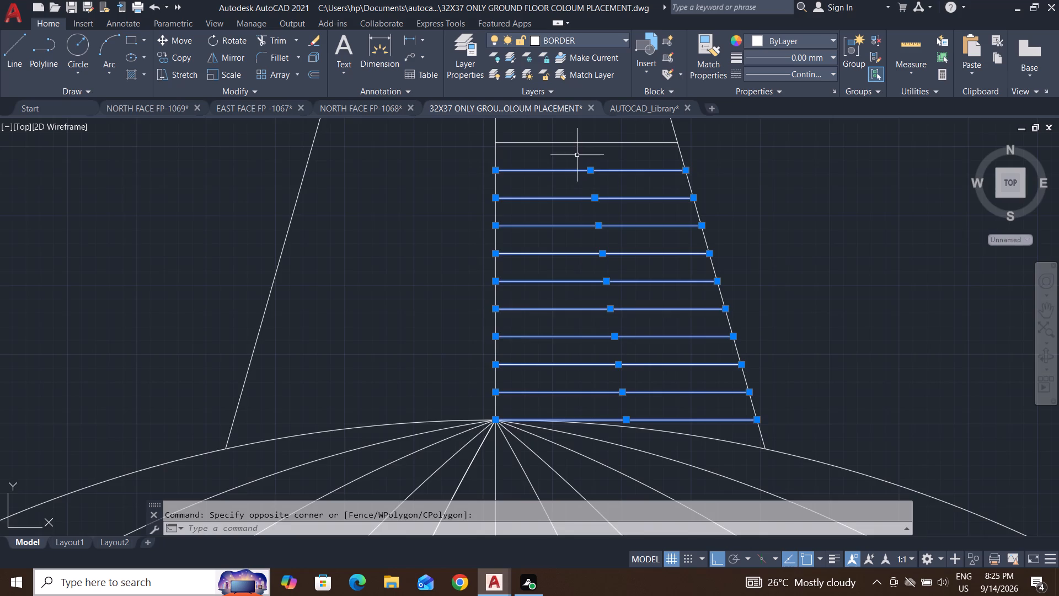
middle_click_drag(593, 196, 627, 400)
left_click(643, 355)
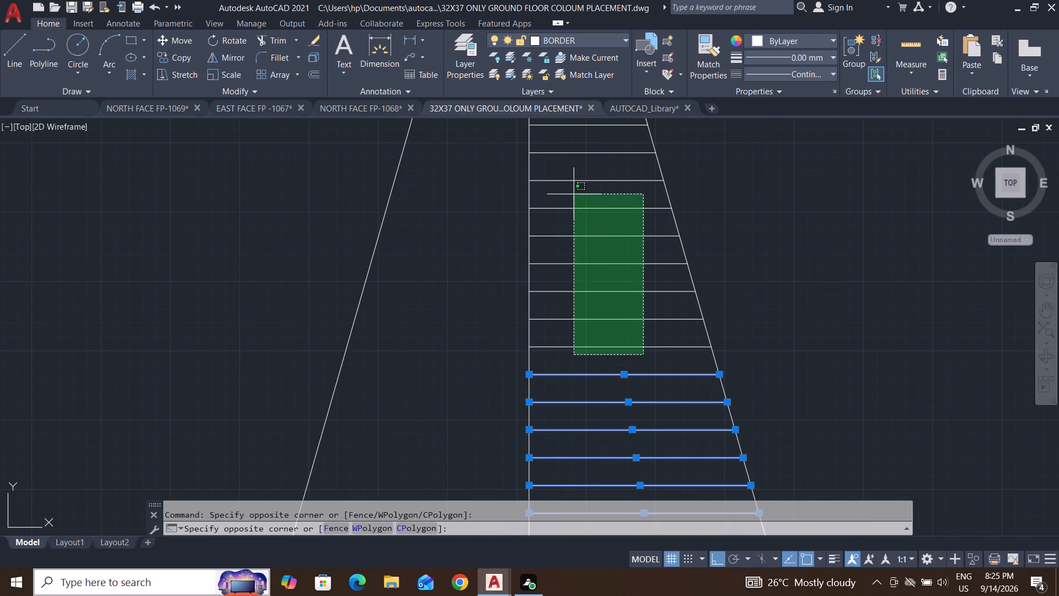
left_click(569, 179)
middle_click_drag(586, 240, 626, 458)
left_click(637, 381)
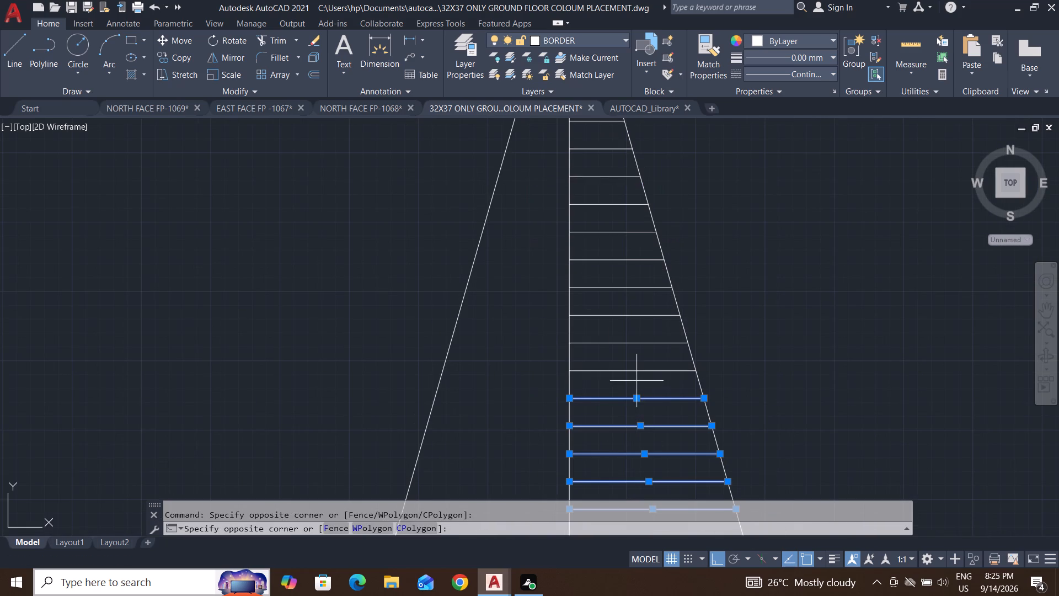
left_click(591, 228)
middle_click_drag(602, 253, 625, 421)
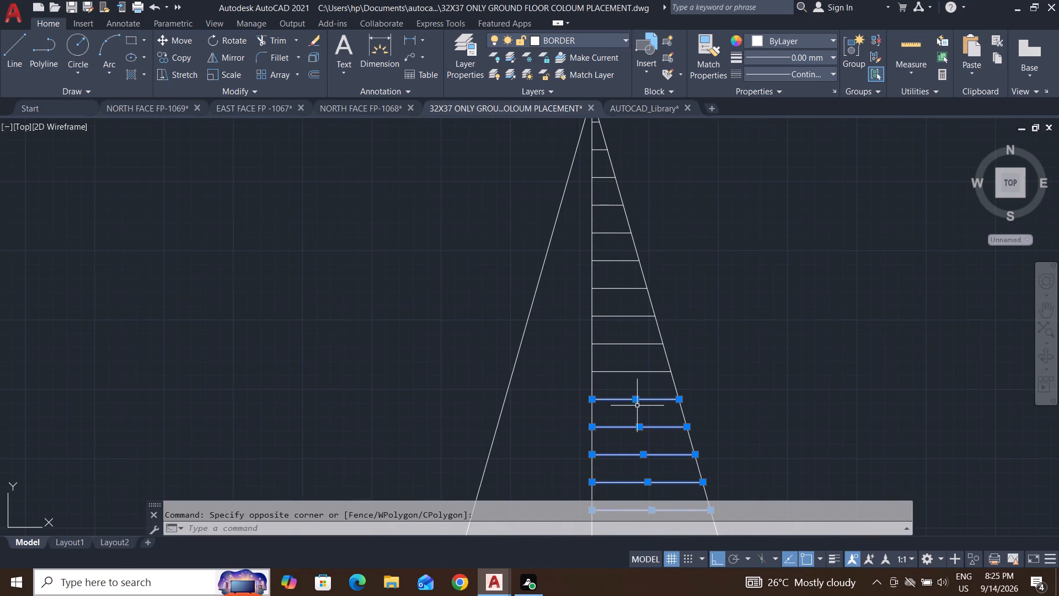
left_click(639, 382)
left_click(606, 268)
middle_click_drag(611, 278, 607, 413)
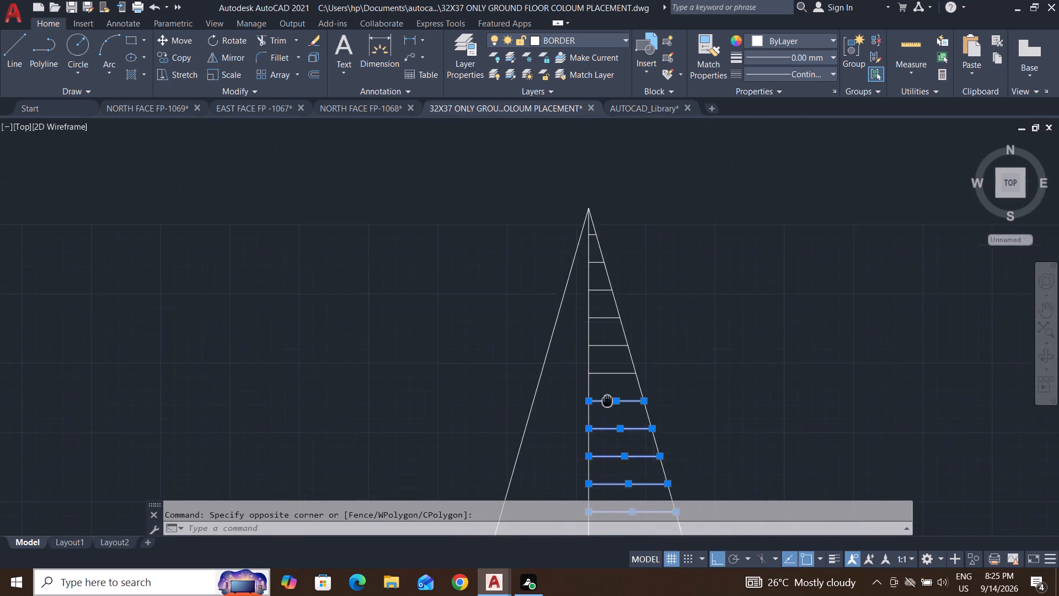
middle_click_drag(607, 413, 607, 419)
scroll(605, 408, "up", 2)
left_click(612, 406)
left_click(571, 249)
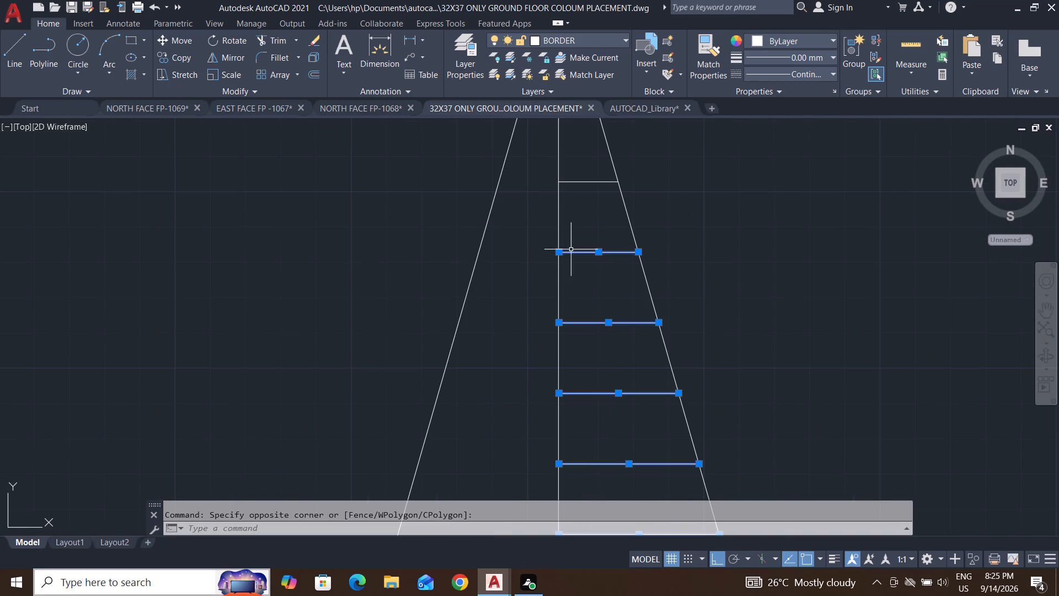
middle_click_drag(580, 280, 616, 421)
scroll(616, 421, "up", 1)
middle_click_drag(623, 317, 632, 516)
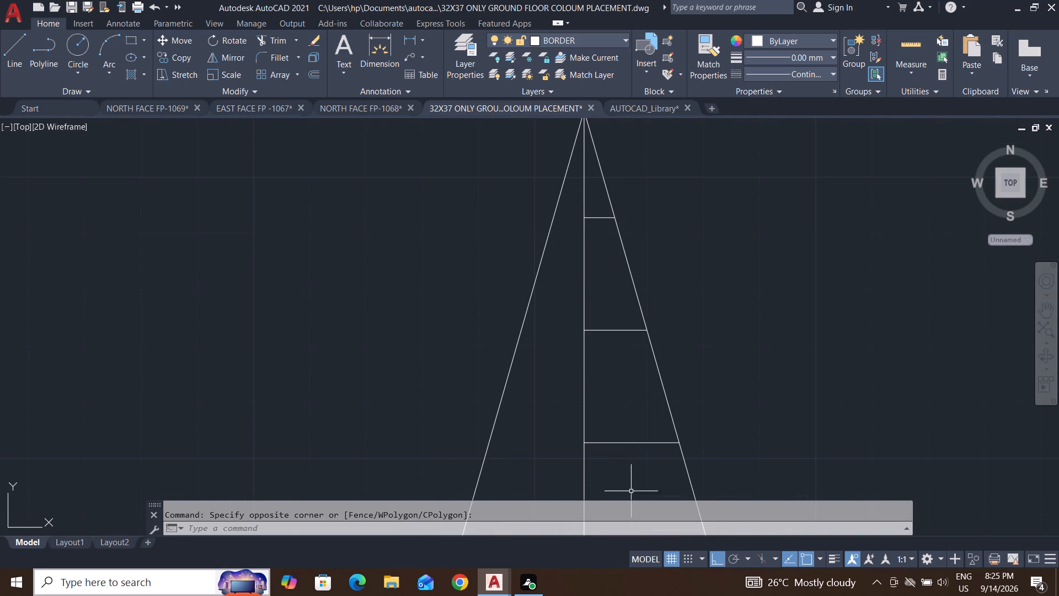
left_click(630, 472)
left_click(612, 353)
middle_click_drag(611, 332, 593, 443)
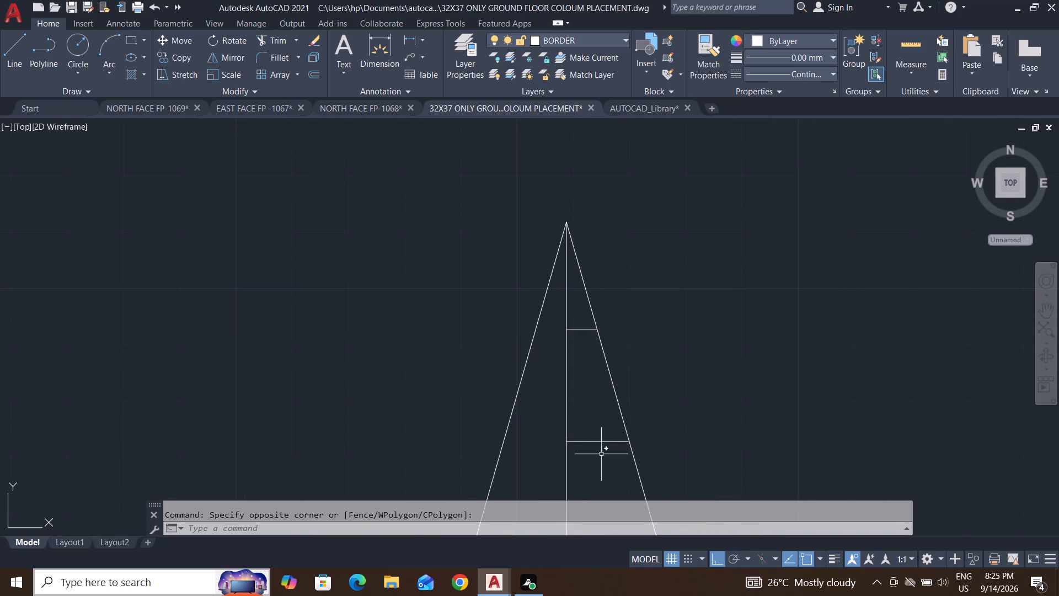
left_click(601, 454)
left_click(596, 417)
scroll(574, 333, "up", 3)
left_click(589, 291)
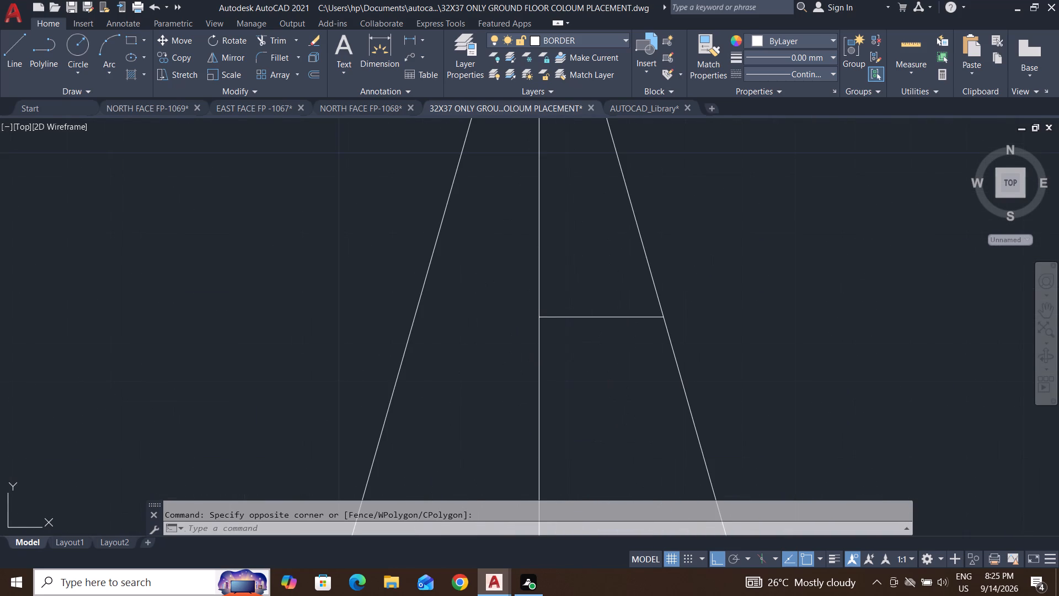
left_click(584, 375)
scroll(582, 372, "down", 16)
middle_click_drag(633, 407, 574, 334)
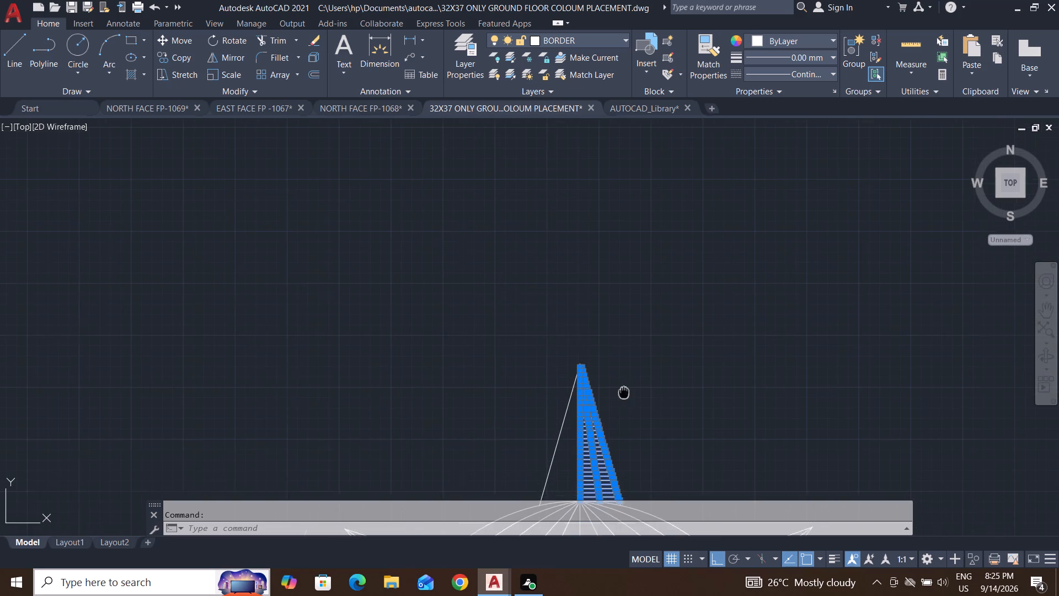
middle_click_drag(574, 334, 504, 275)
type("CO")
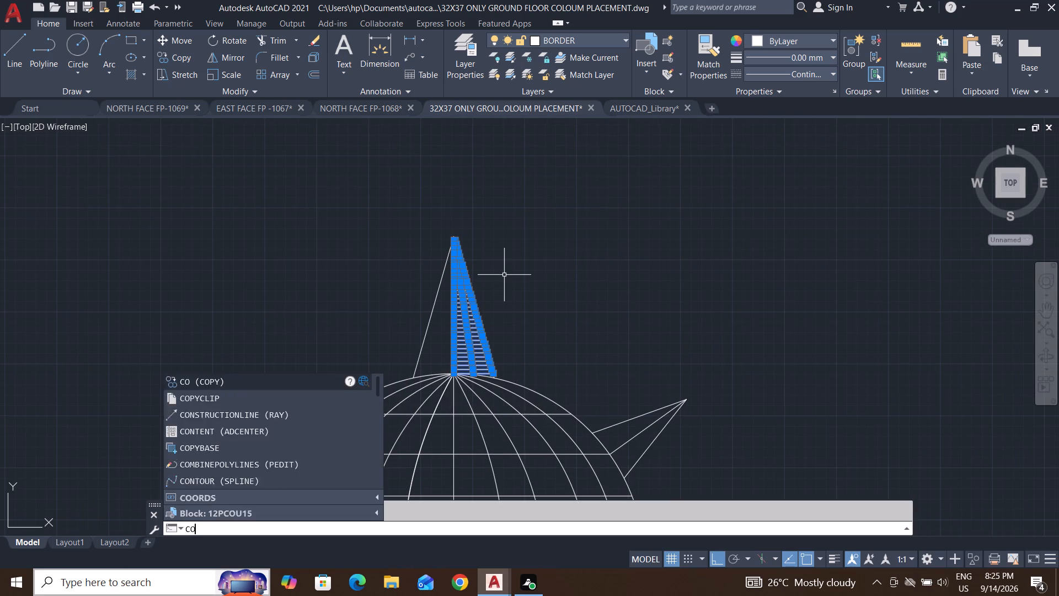
key("Return")
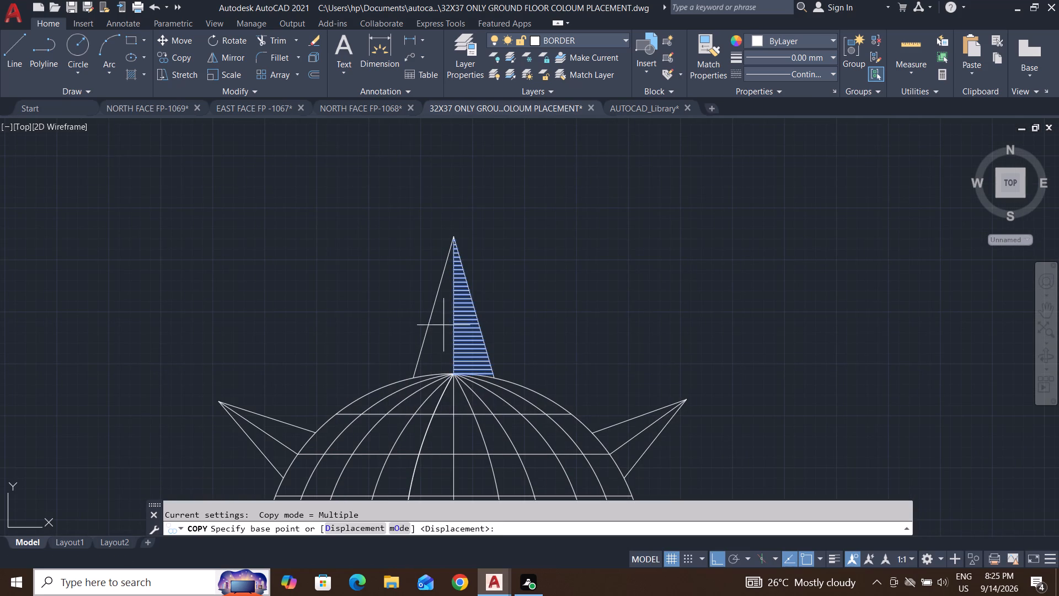
left_click(454, 376)
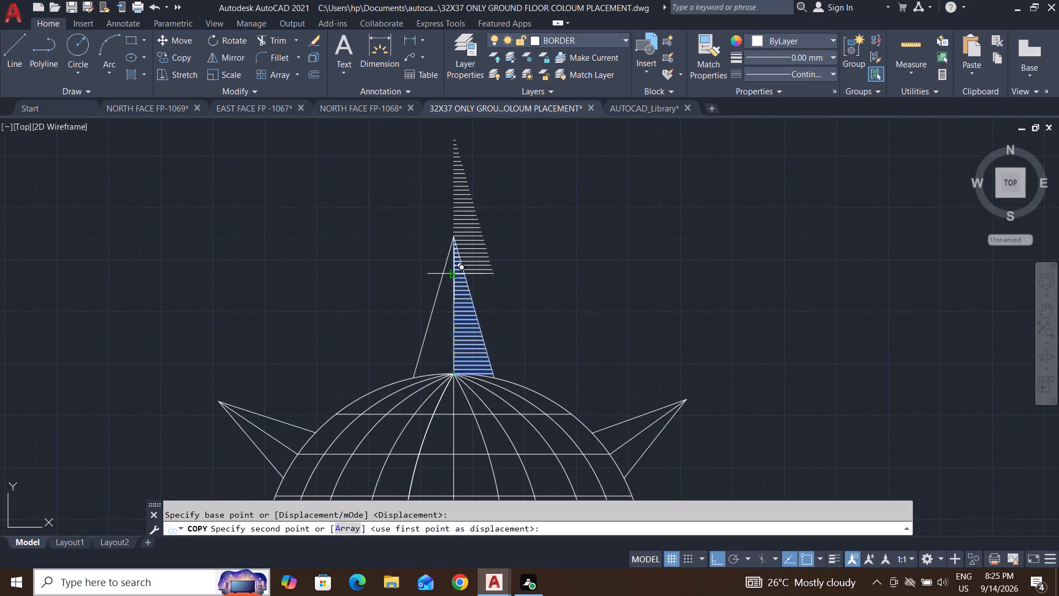
middle_click_drag(459, 273, 440, 407)
left_click(431, 313)
key("Escape")
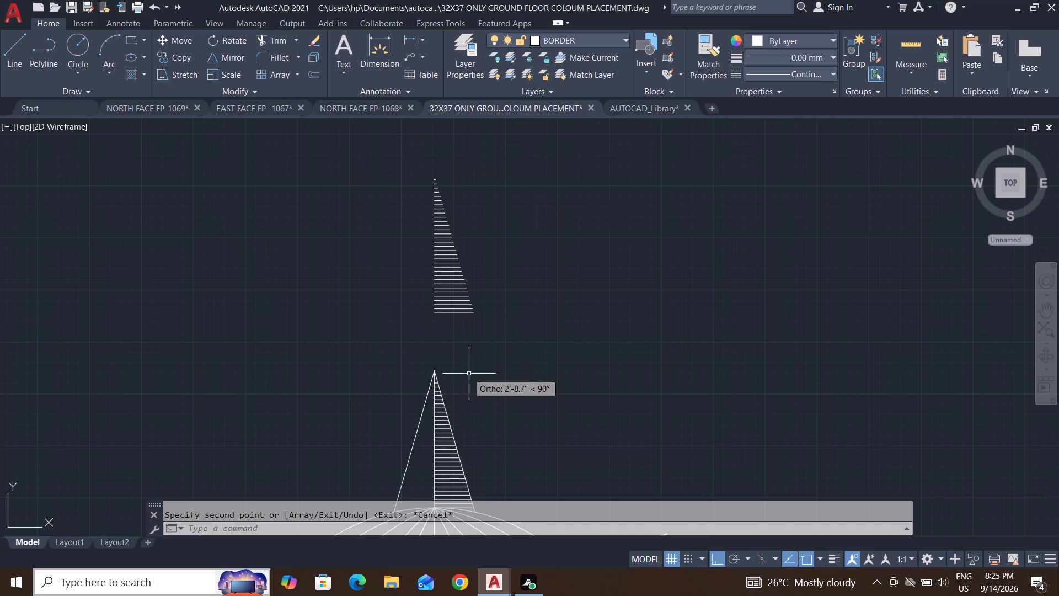
key("Escape")
key("Escape")
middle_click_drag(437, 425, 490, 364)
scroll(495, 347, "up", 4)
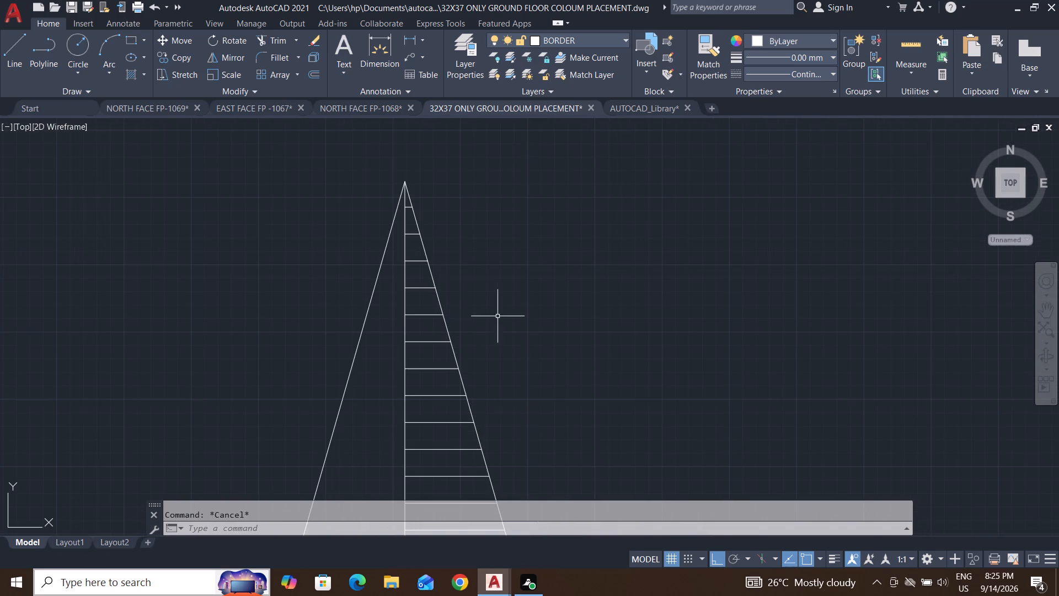
Rotate all the horizontal lines in the top spike a half turn about the globe's centre, into the bottom spike's left half.
scroll(427, 201, "up", 2)
middle_click_drag(446, 207, 529, 275)
scroll(498, 254, "up", 1)
scroll(407, 272, "up", 2)
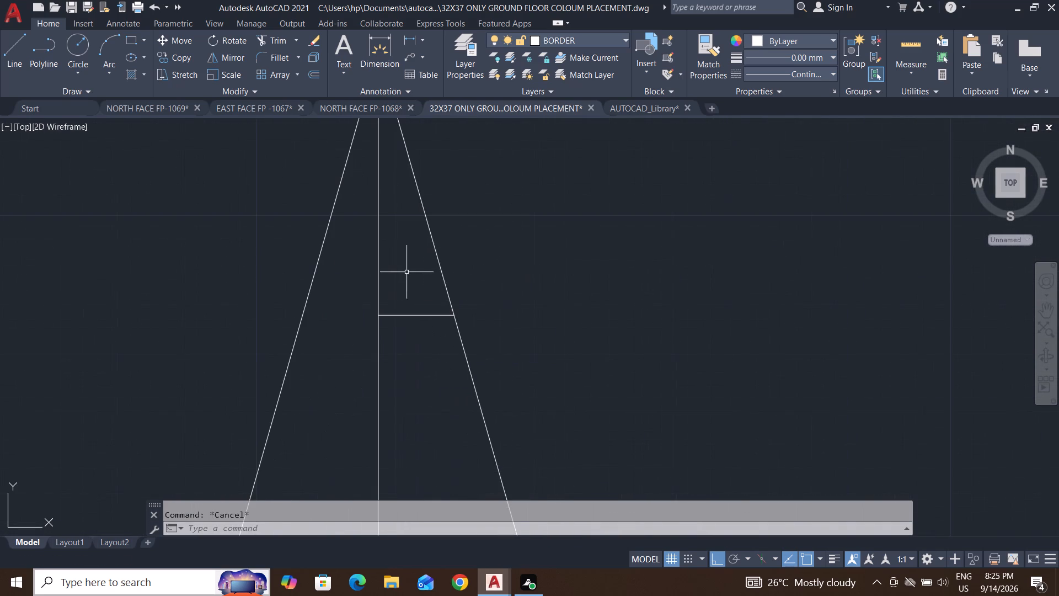
left_click(430, 295)
scroll(377, 451, "down", 1)
middle_click_drag(391, 433, 486, 54)
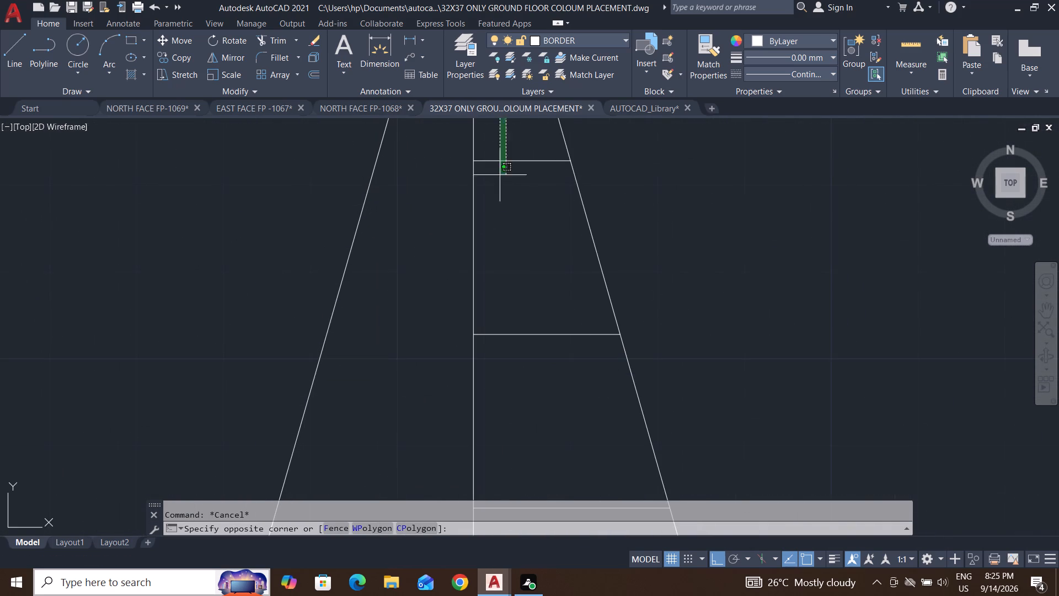
left_click(484, 457)
middle_click_drag(562, 467, 568, 168)
left_click(645, 179)
scroll(543, 383, "down", 4)
middle_click_drag(543, 385, 529, 353)
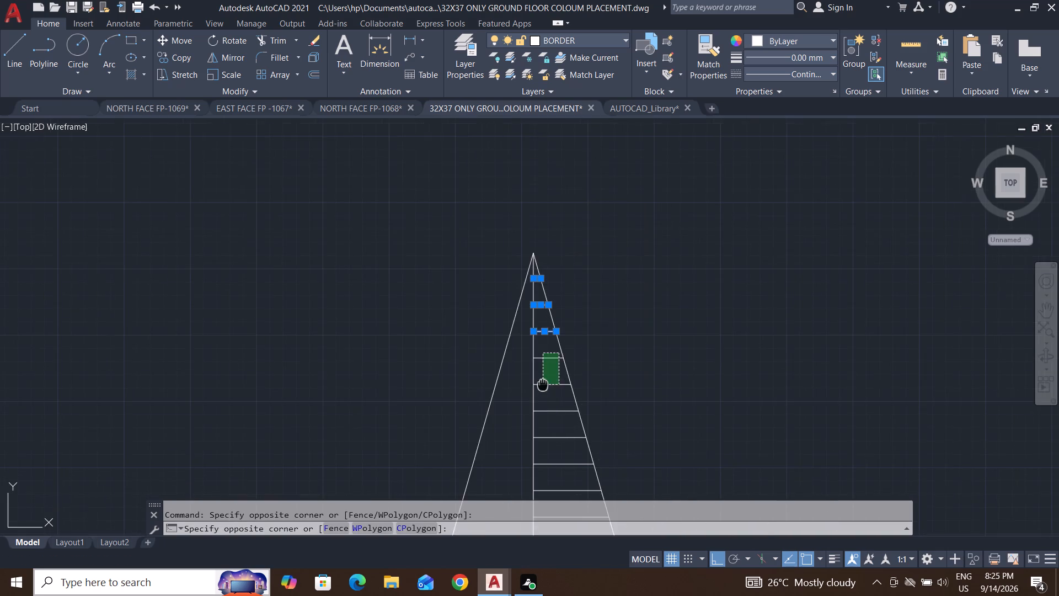
middle_click_drag(529, 353, 475, 145)
left_click(478, 286)
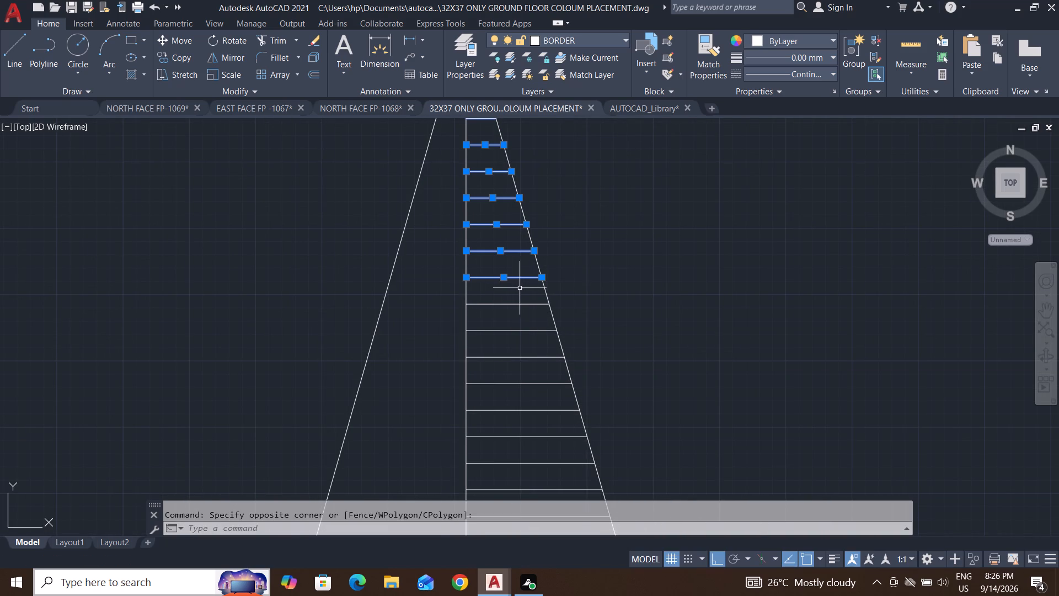
left_click(520, 288)
left_click(479, 440)
middle_click_drag(532, 471, 487, 283)
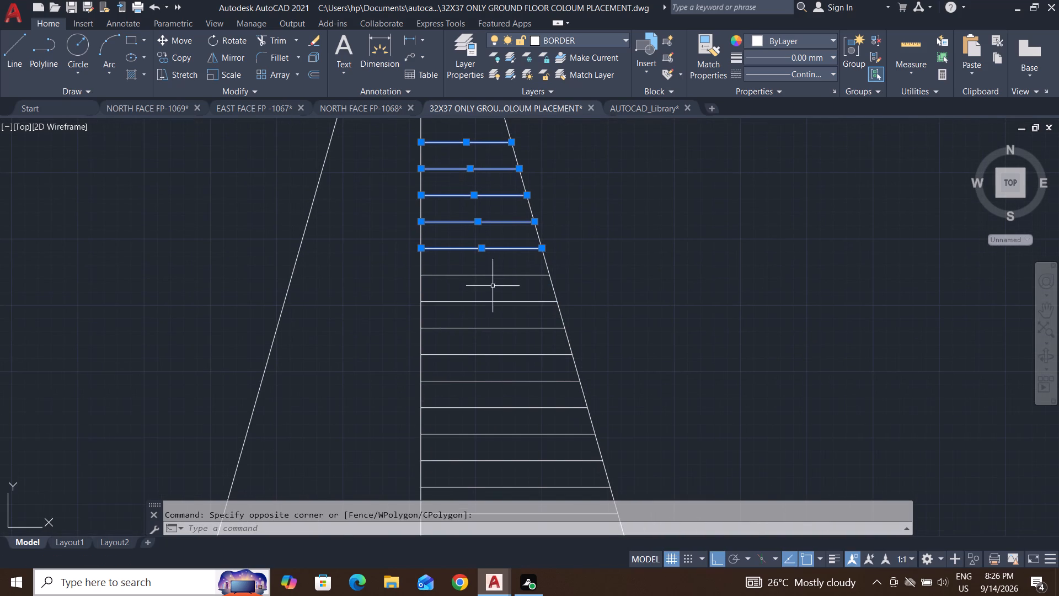
left_click(521, 266)
left_click(437, 494)
middle_click_drag(478, 441, 463, 260)
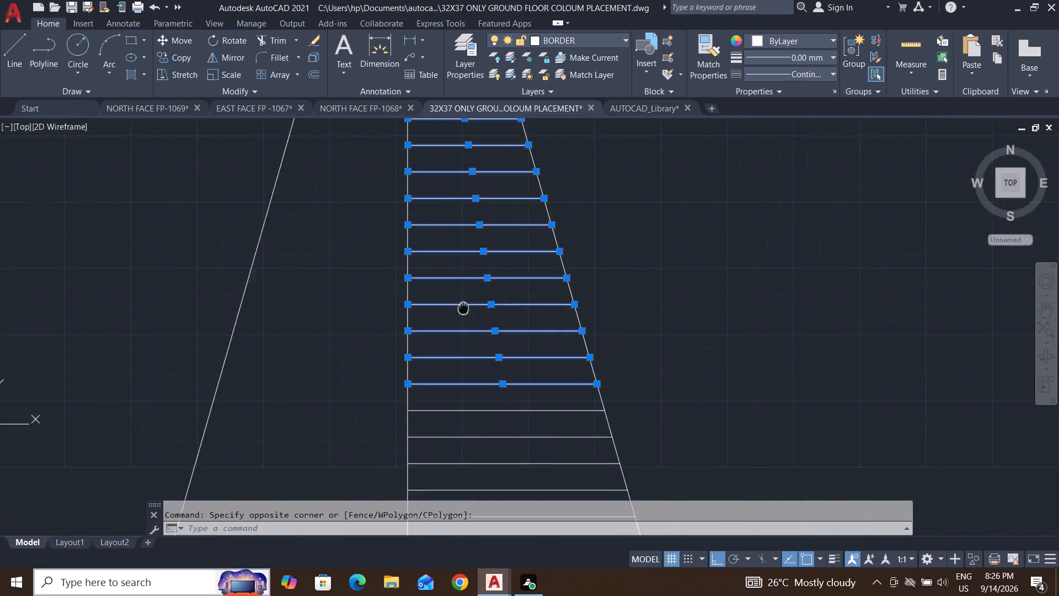
middle_click_drag(463, 260, 463, 226)
left_click(550, 286)
middle_click_drag(492, 447, 488, 416)
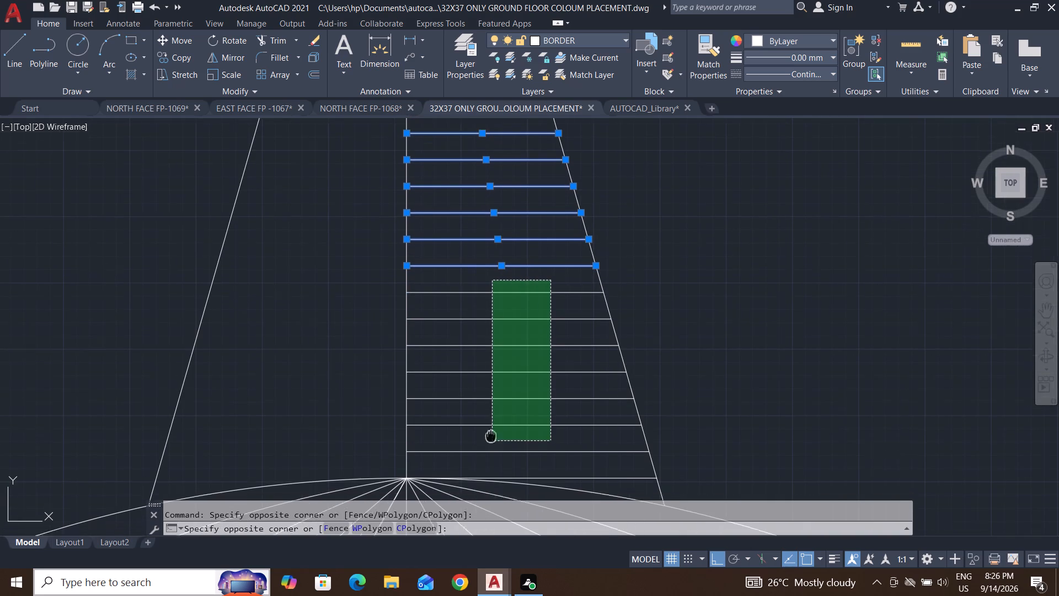
middle_click_drag(488, 416, 473, 352)
left_click(473, 370)
left_click(579, 380)
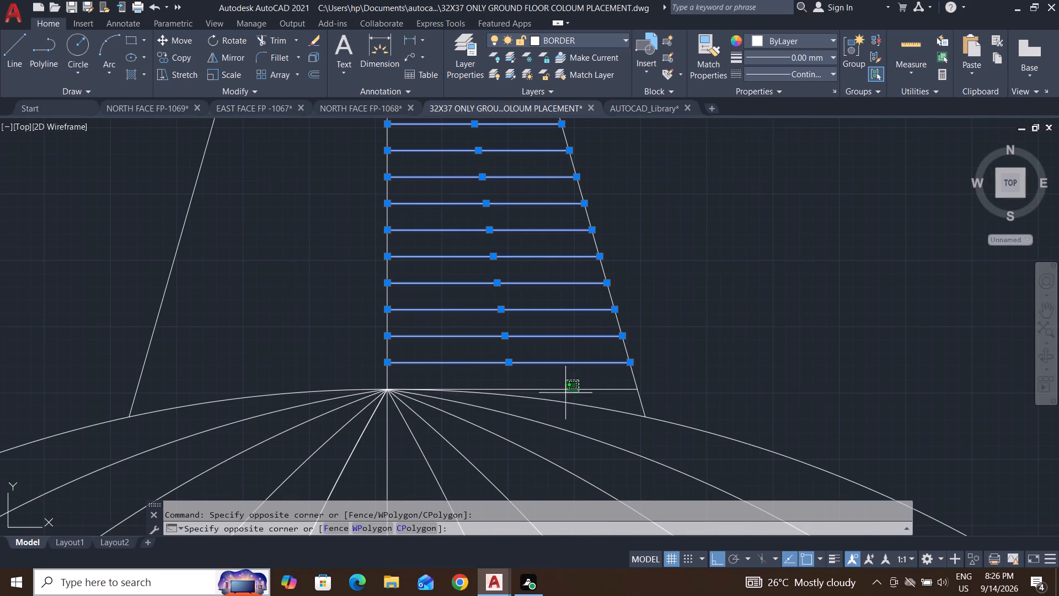
left_click(559, 398)
scroll(616, 359, "down", 5)
middle_click_drag(709, 333, 570, 264)
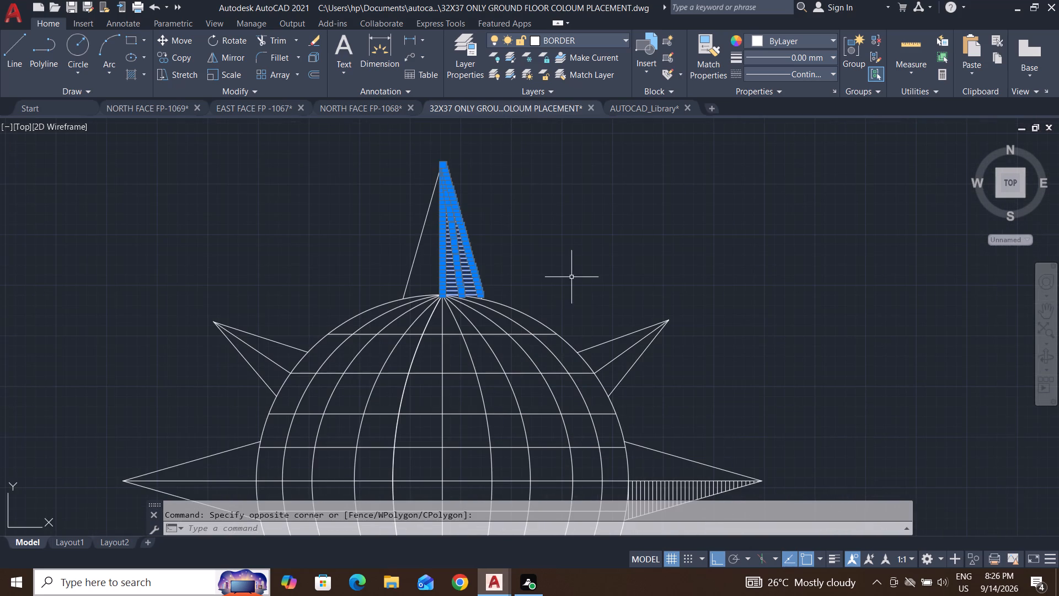
type("RLO")
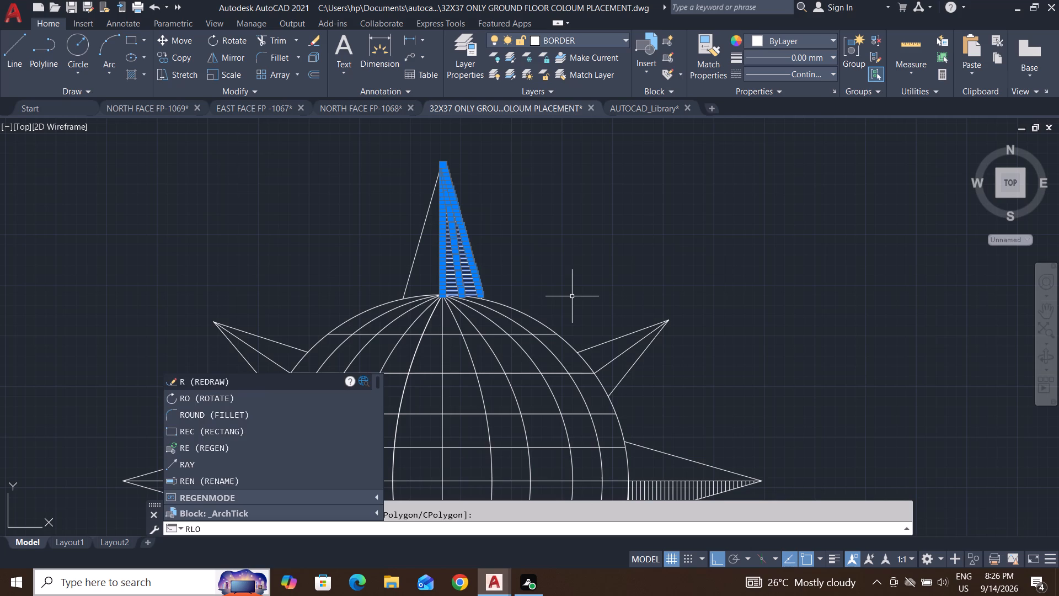
key("BackSpace")
key("BackSpace")
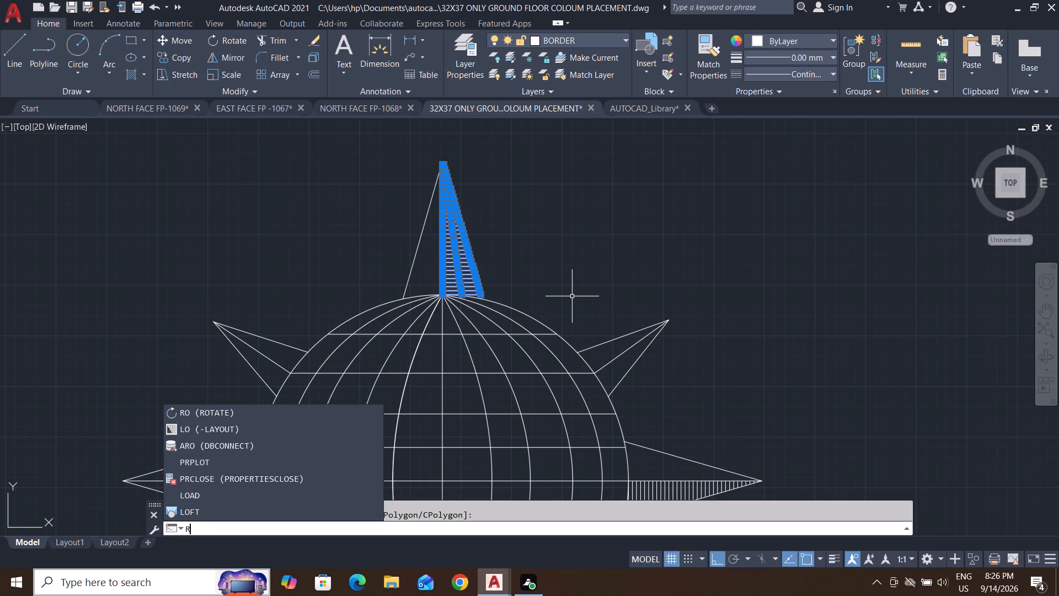
key("o")
key("Return")
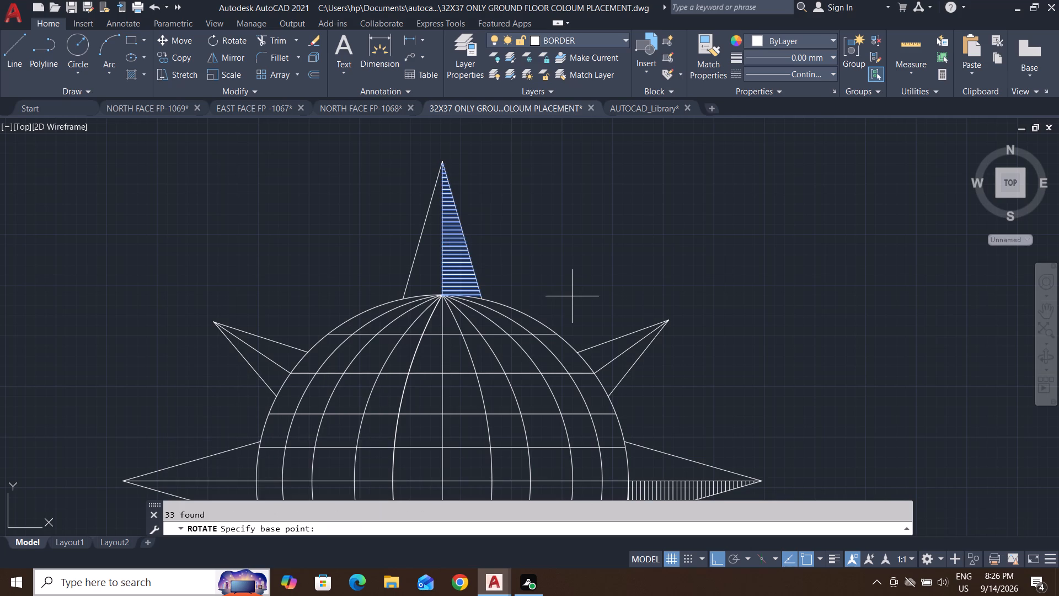
scroll(502, 365, "down", 2)
middle_click_drag(502, 366, 554, 284)
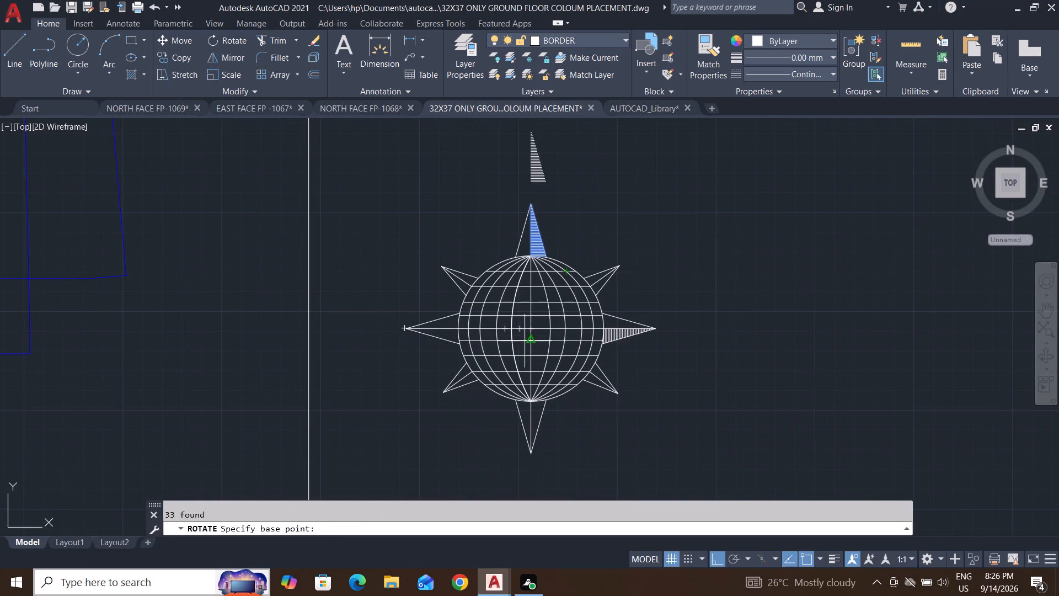
left_click(530, 327)
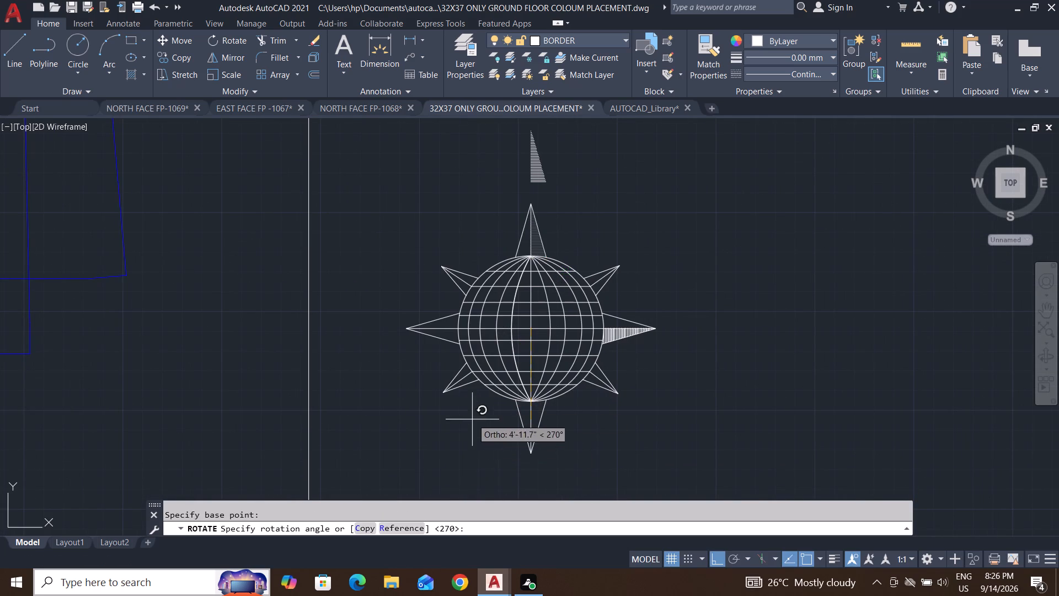
left_click(406, 326)
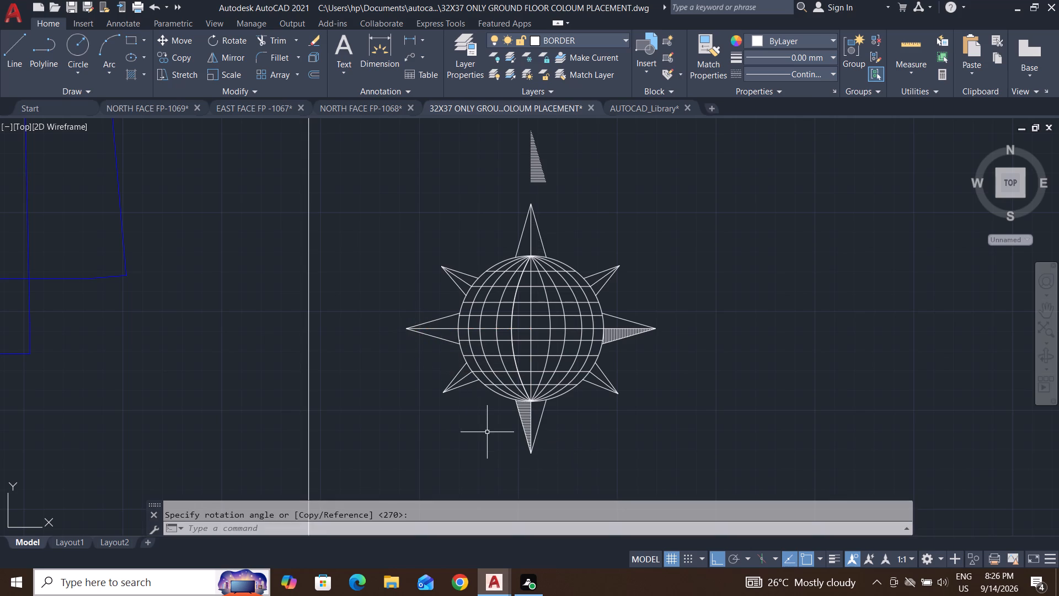
key("Return")
key("Escape")
key("Escape")
key("Escape")
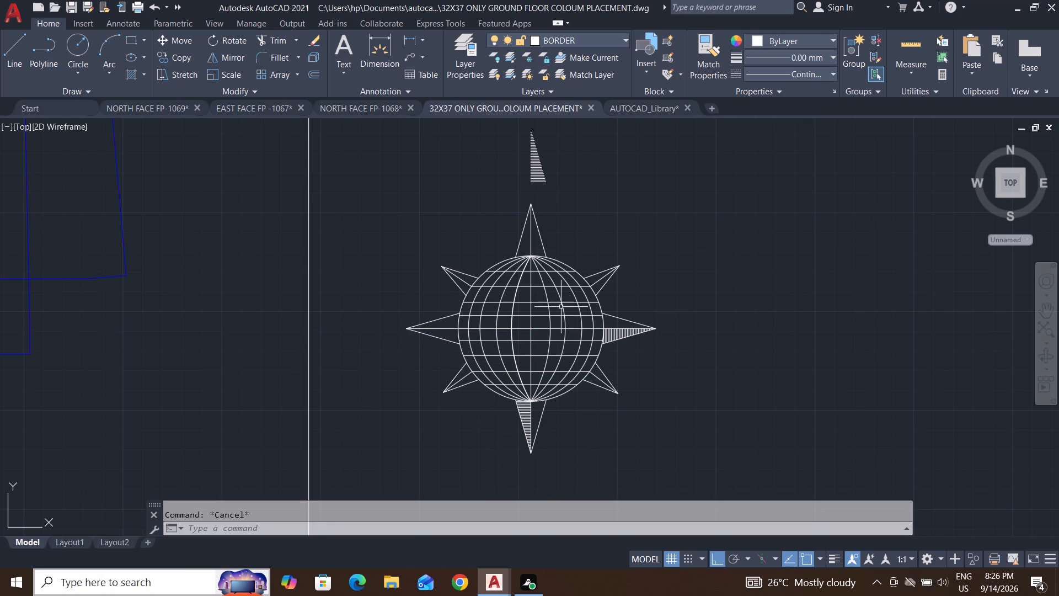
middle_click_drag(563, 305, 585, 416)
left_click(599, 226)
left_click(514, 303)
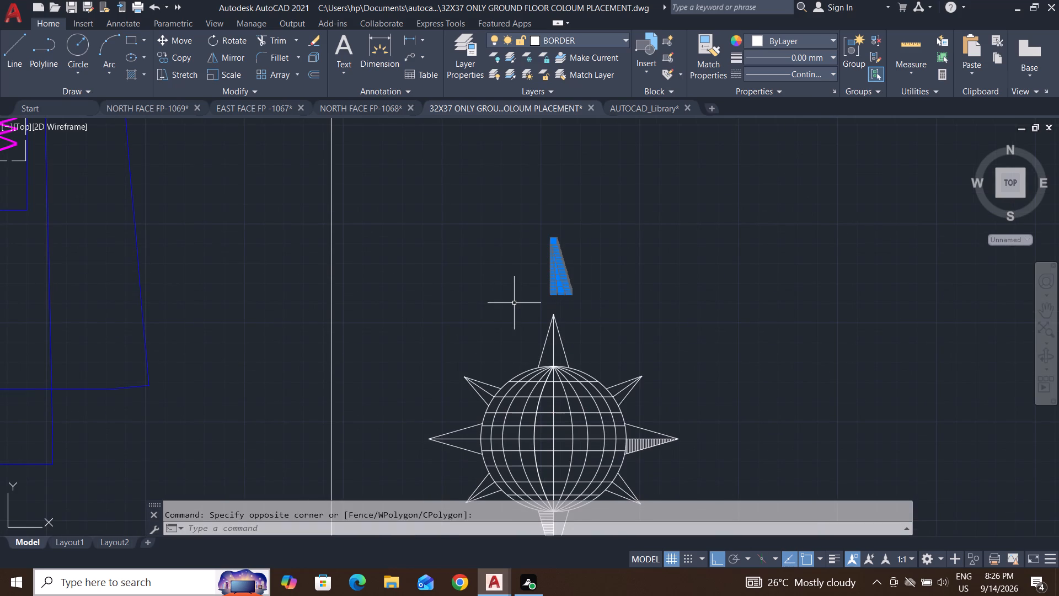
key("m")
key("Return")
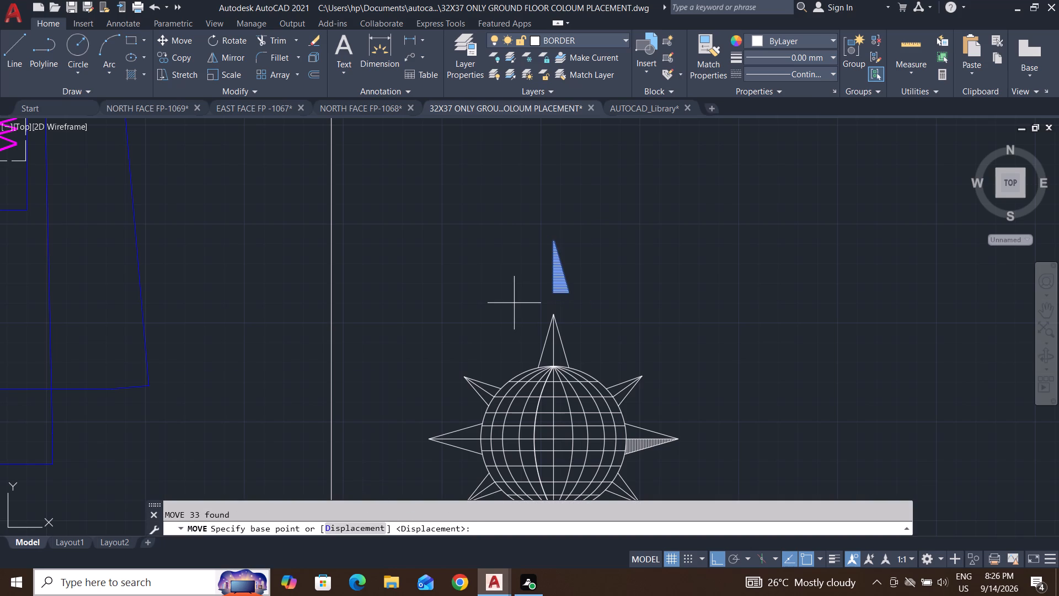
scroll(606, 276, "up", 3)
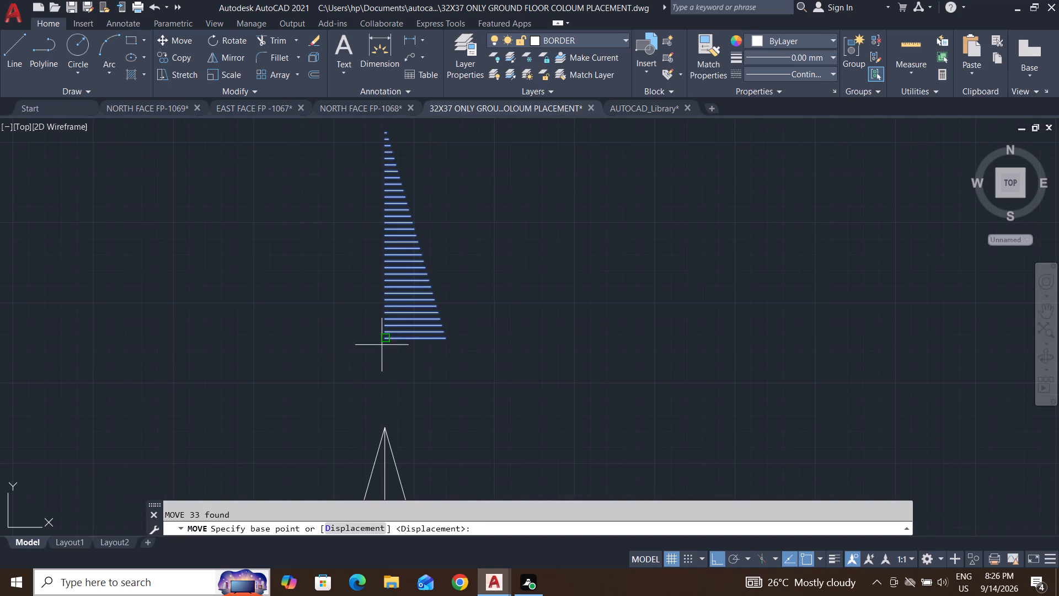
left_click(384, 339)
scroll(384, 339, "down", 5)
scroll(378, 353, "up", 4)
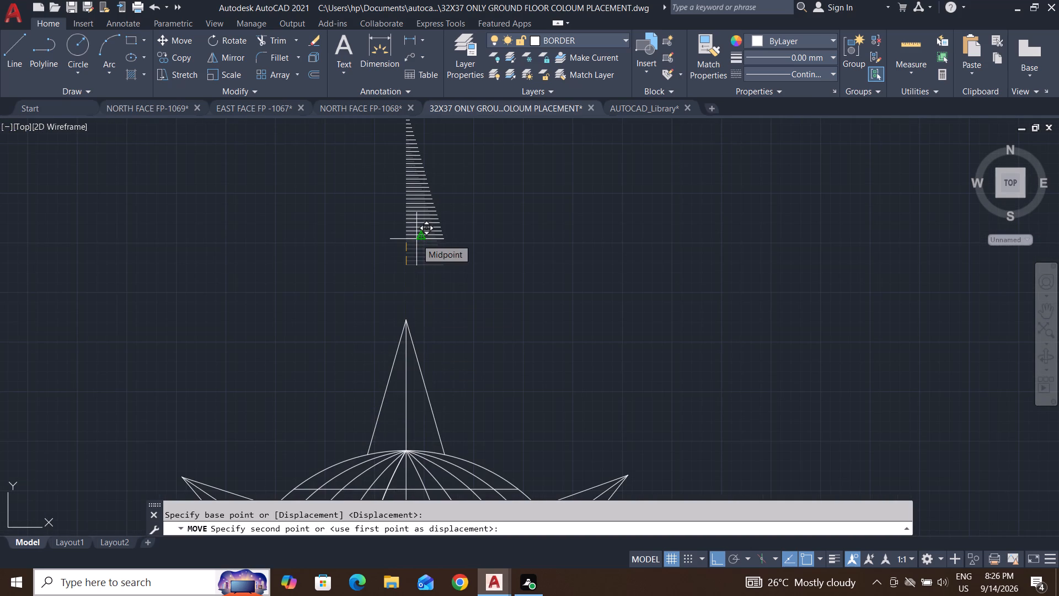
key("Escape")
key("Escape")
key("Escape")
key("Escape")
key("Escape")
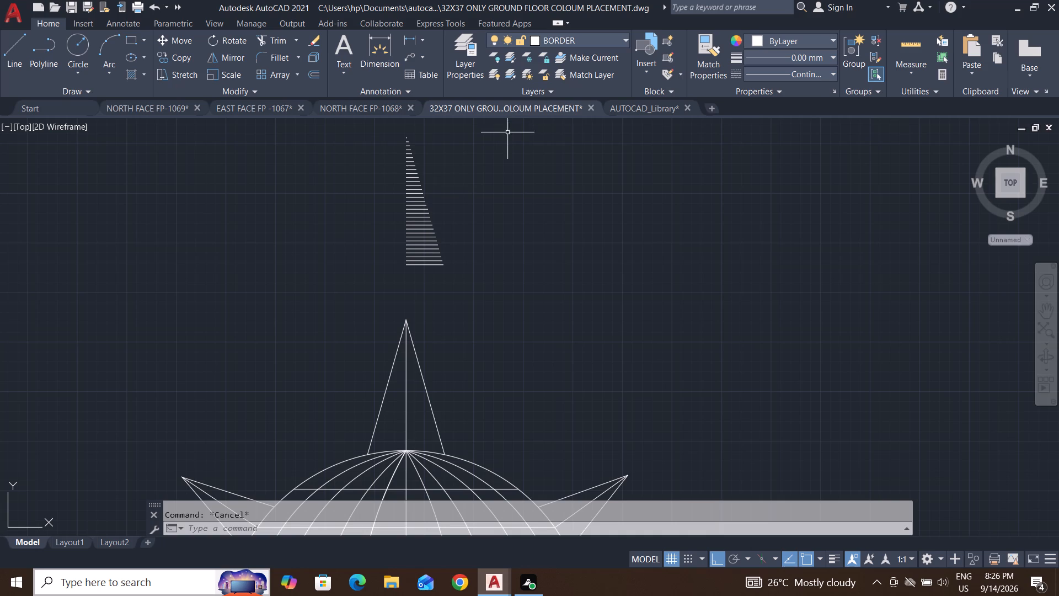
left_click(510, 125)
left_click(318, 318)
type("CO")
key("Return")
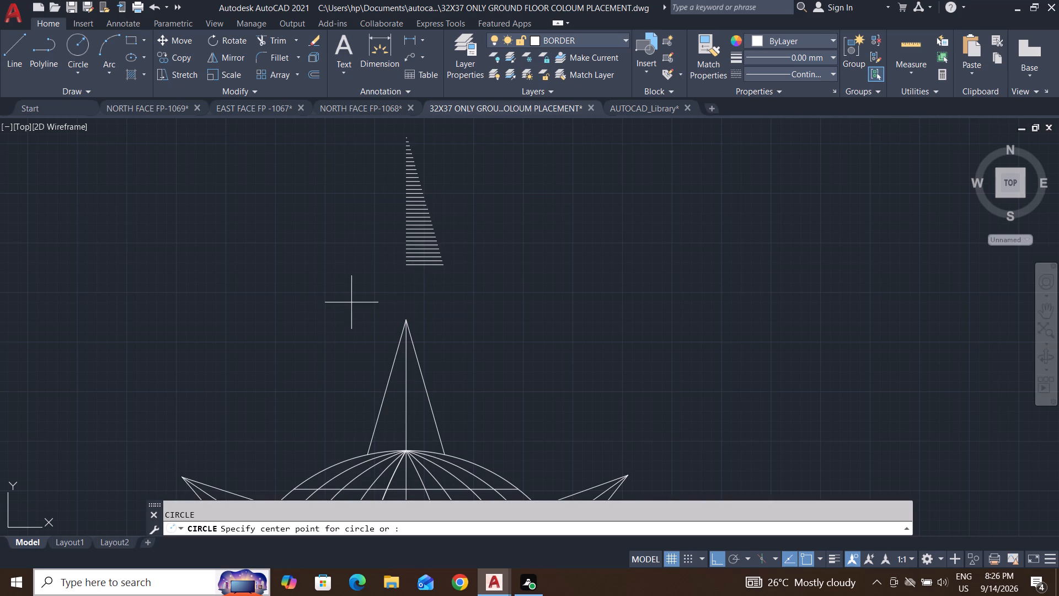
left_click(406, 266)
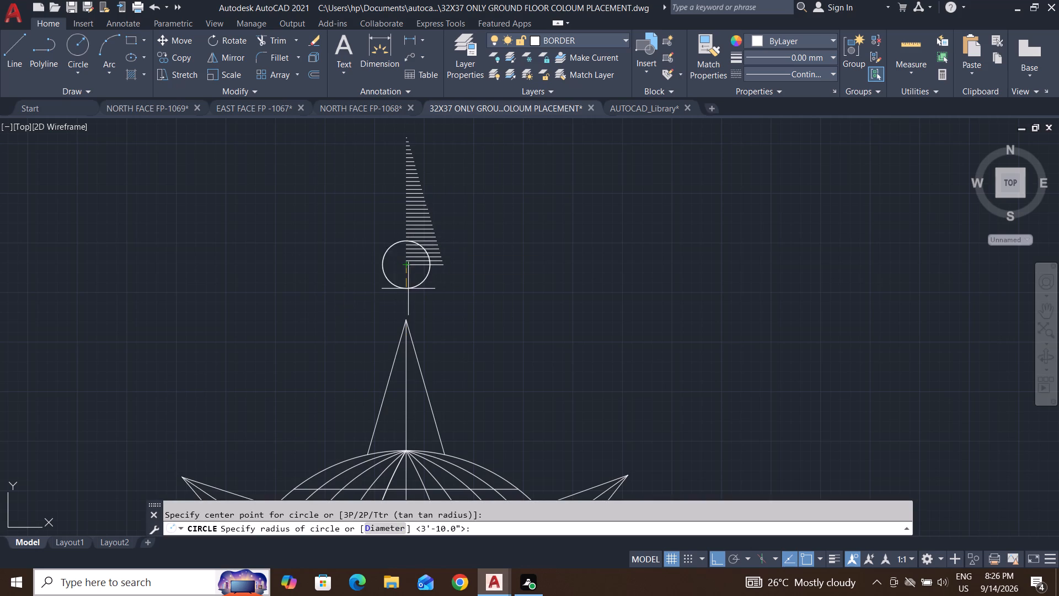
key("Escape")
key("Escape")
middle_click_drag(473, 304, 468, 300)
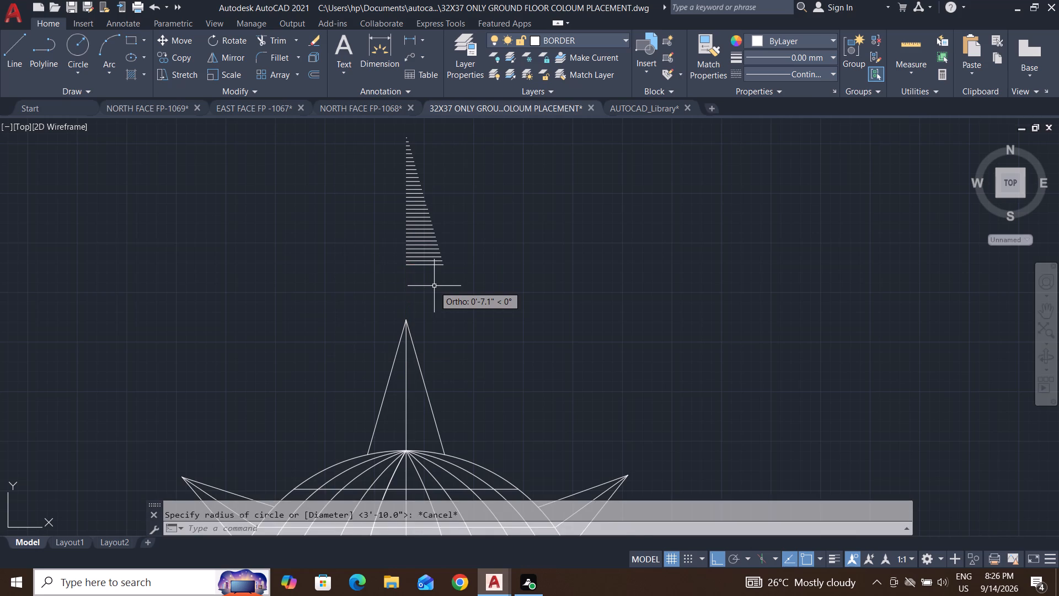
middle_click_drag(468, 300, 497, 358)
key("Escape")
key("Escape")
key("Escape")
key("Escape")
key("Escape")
Copy the spare line set above the globe straight down into the top spike, placing its lower-left endpoint on the globe's top point.
left_click(543, 174)
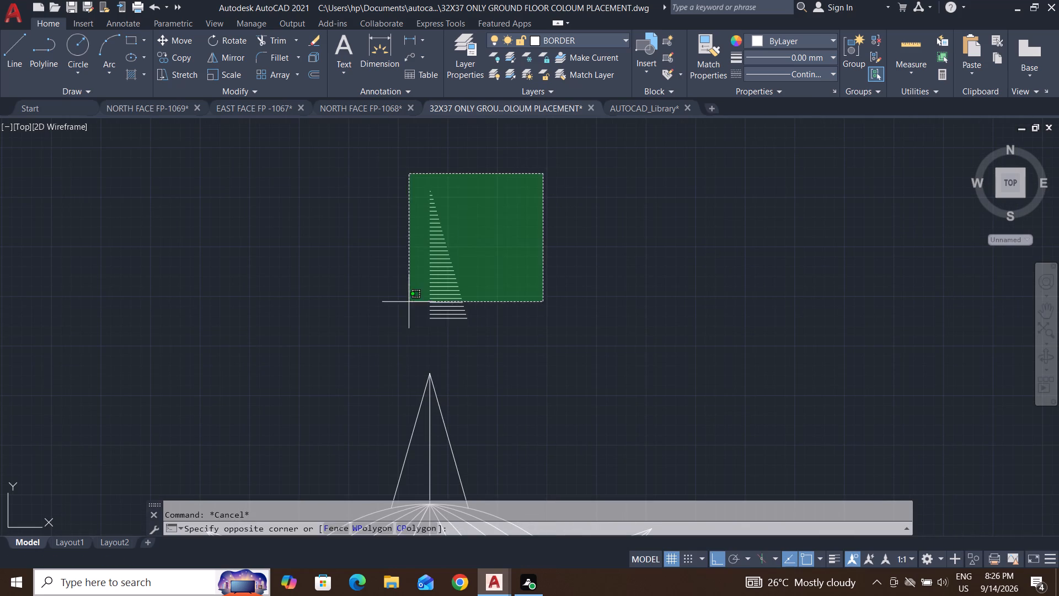
left_click(379, 339)
type("CO")
key("Return")
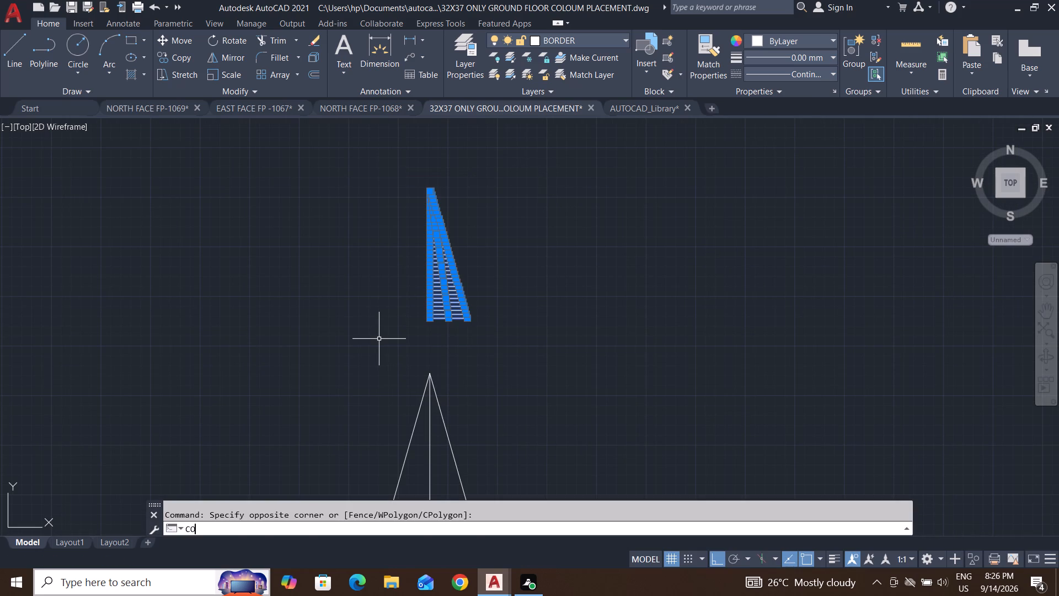
left_click(427, 318)
scroll(427, 318, "down", 4)
scroll(427, 340, "up", 7)
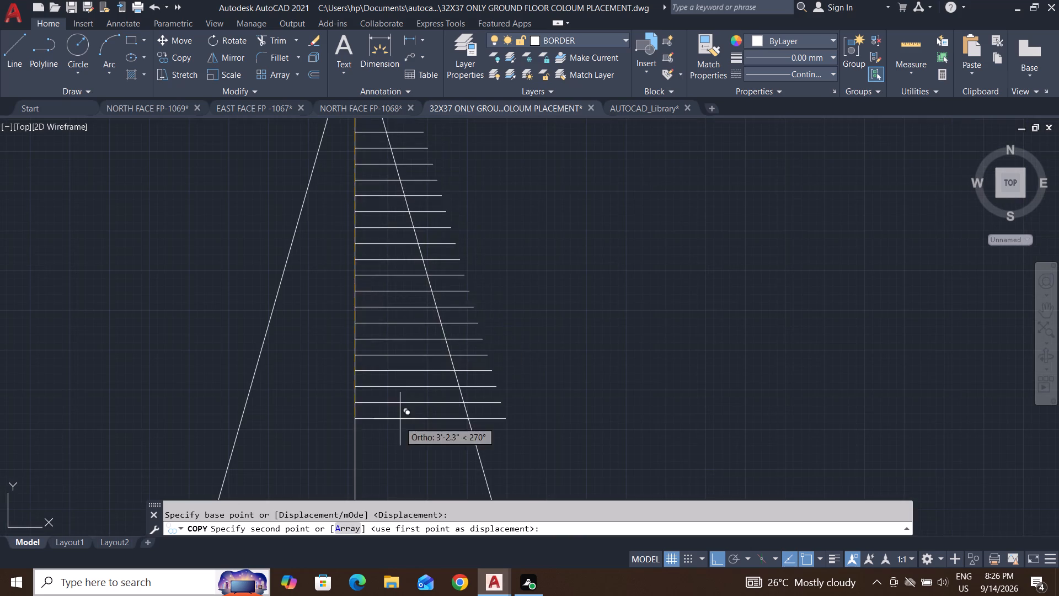
middle_click_drag(403, 420, 459, 231)
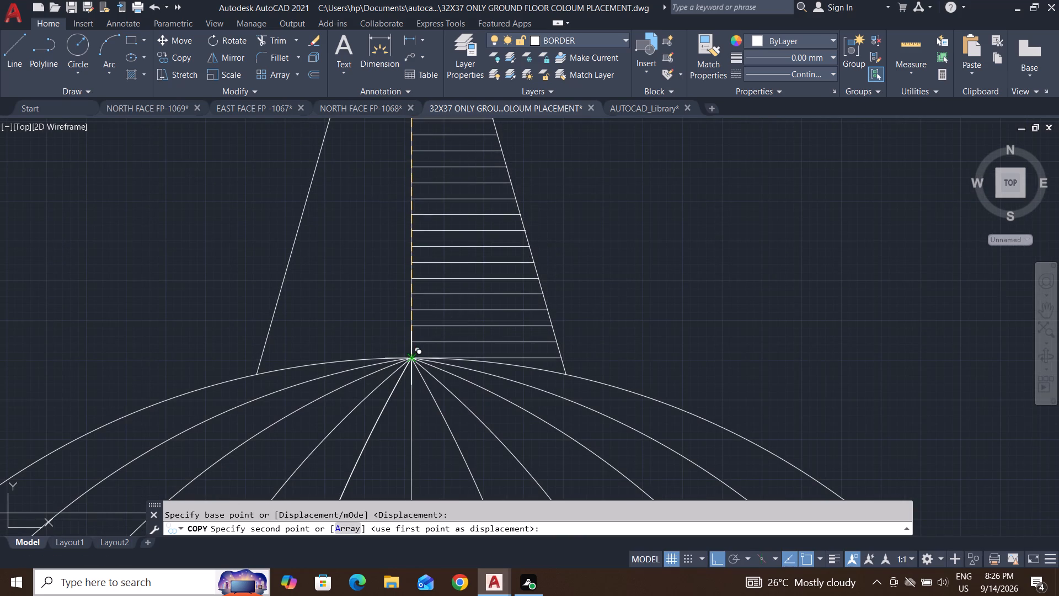
left_click(410, 361)
scroll(415, 376, "down", 5)
key("Escape")
key("Escape")
key("Escape")
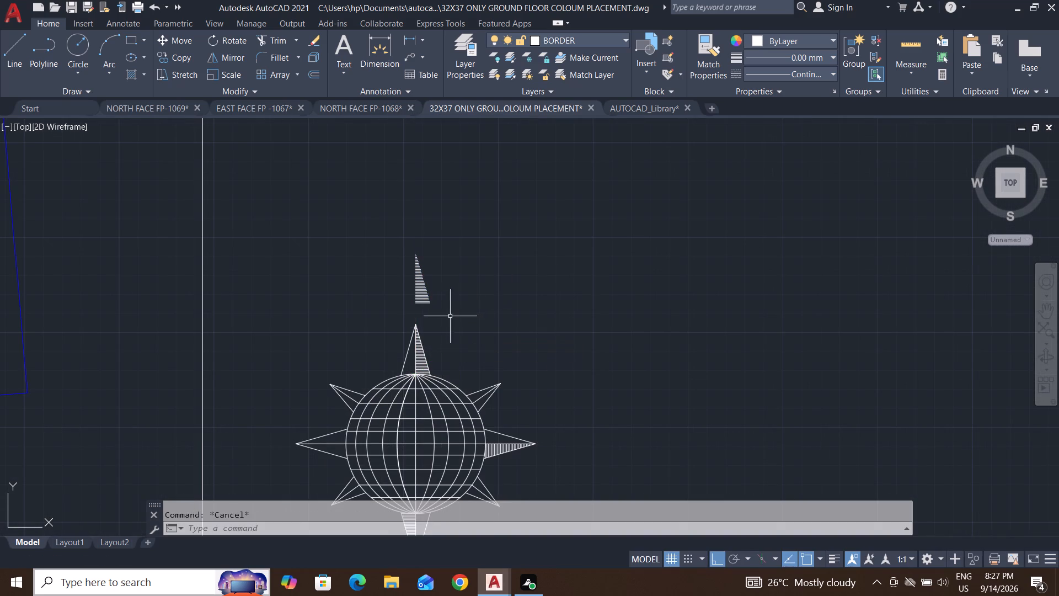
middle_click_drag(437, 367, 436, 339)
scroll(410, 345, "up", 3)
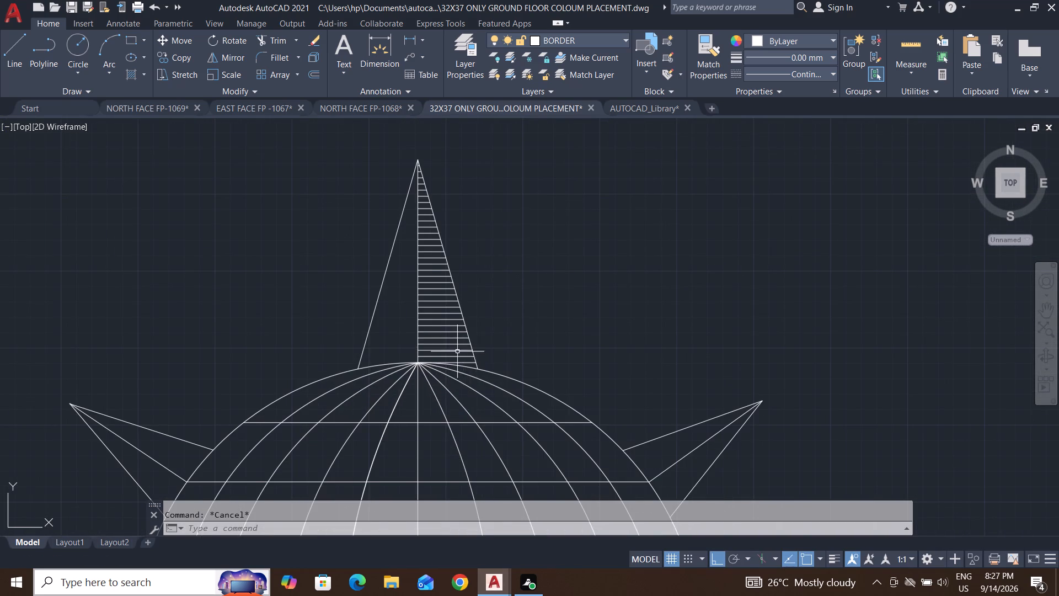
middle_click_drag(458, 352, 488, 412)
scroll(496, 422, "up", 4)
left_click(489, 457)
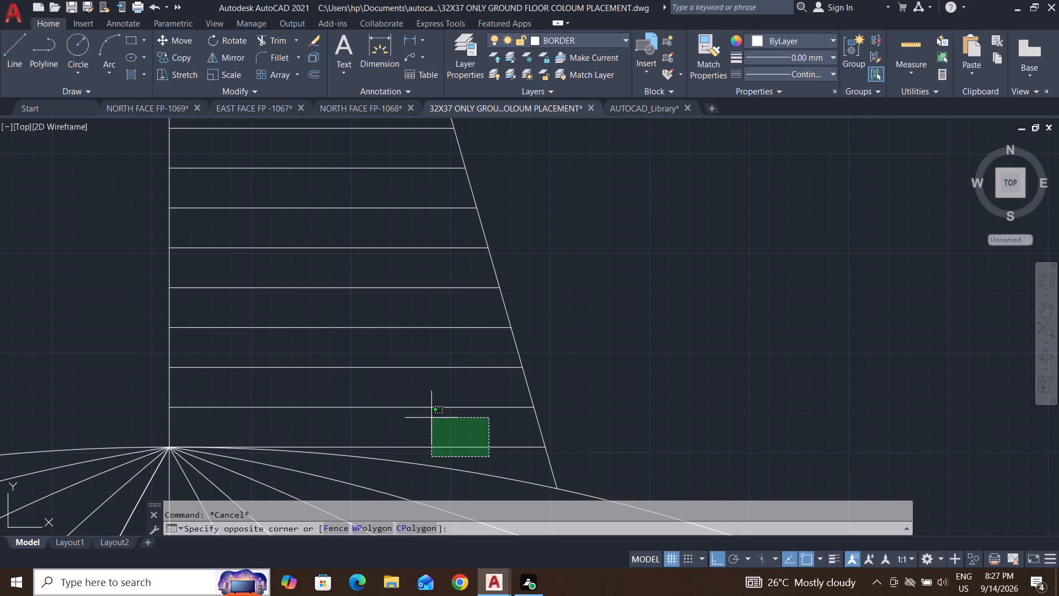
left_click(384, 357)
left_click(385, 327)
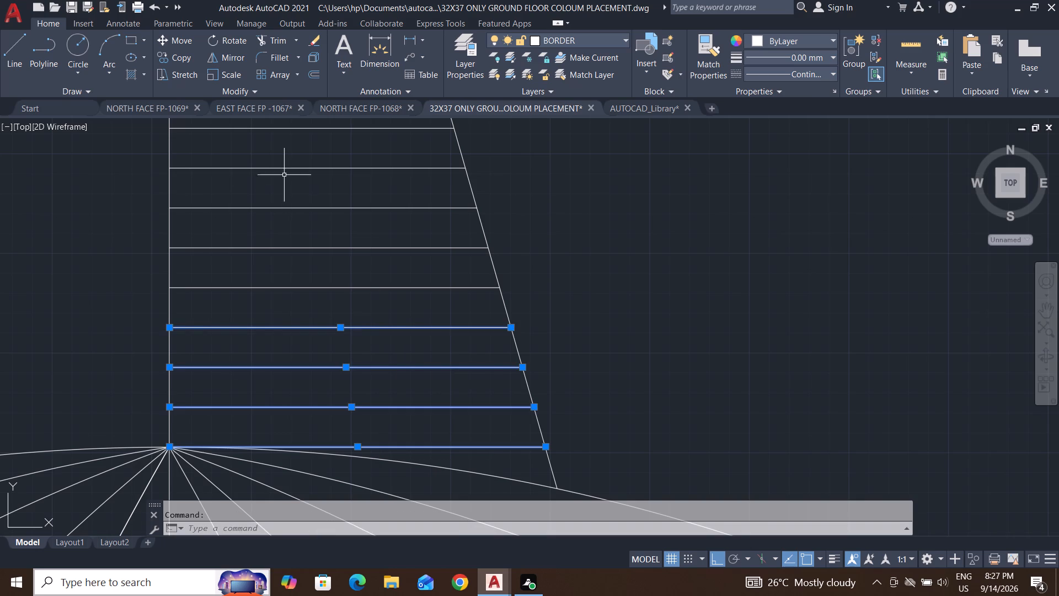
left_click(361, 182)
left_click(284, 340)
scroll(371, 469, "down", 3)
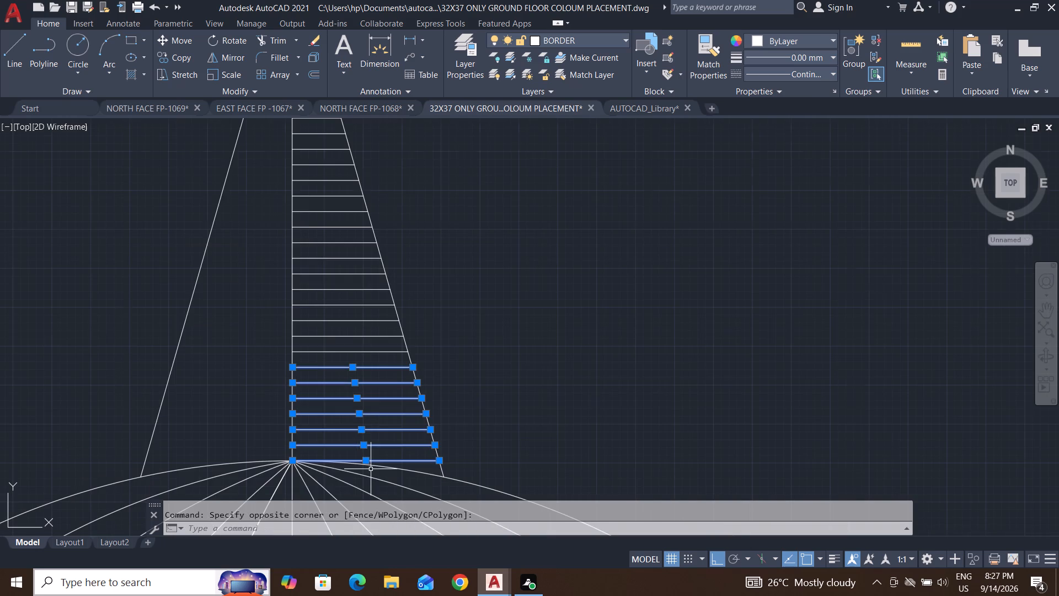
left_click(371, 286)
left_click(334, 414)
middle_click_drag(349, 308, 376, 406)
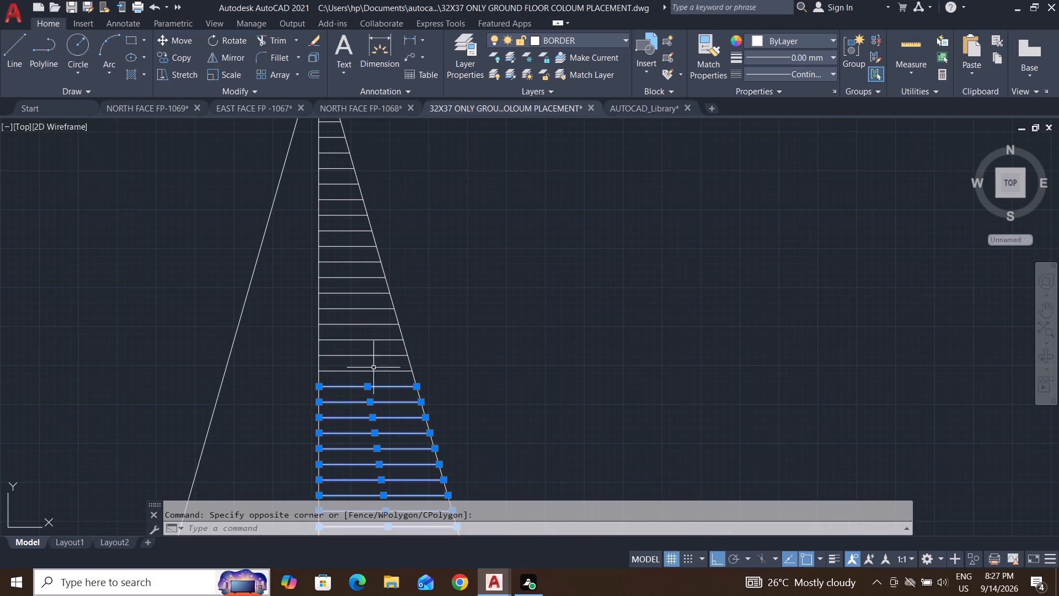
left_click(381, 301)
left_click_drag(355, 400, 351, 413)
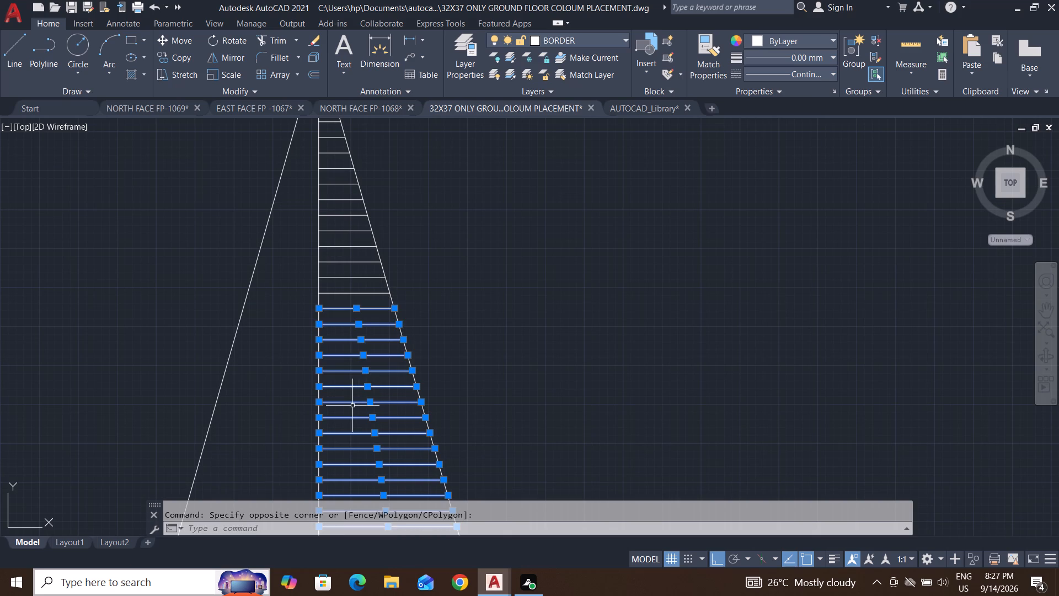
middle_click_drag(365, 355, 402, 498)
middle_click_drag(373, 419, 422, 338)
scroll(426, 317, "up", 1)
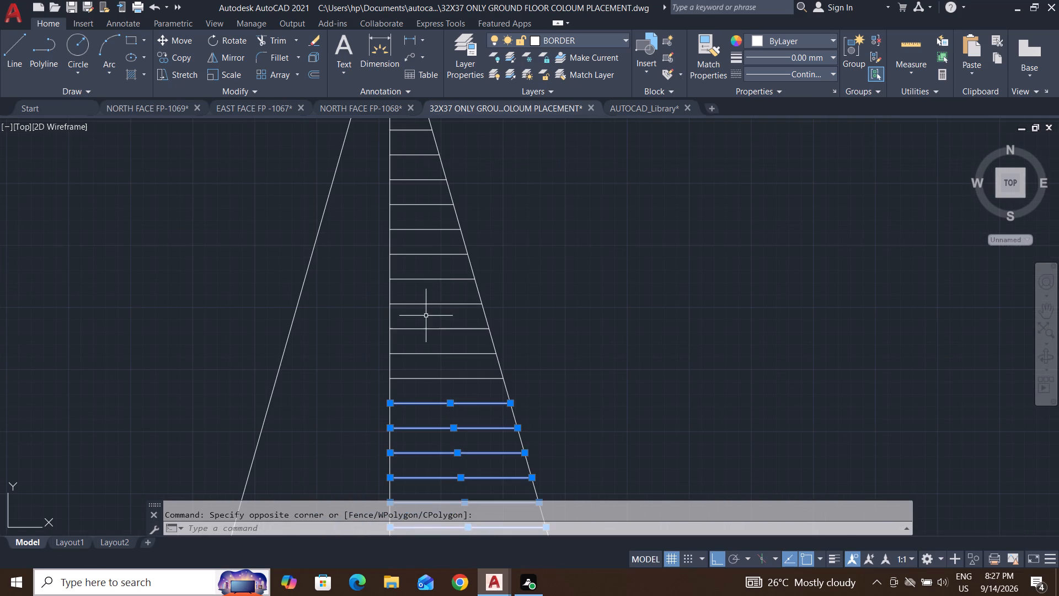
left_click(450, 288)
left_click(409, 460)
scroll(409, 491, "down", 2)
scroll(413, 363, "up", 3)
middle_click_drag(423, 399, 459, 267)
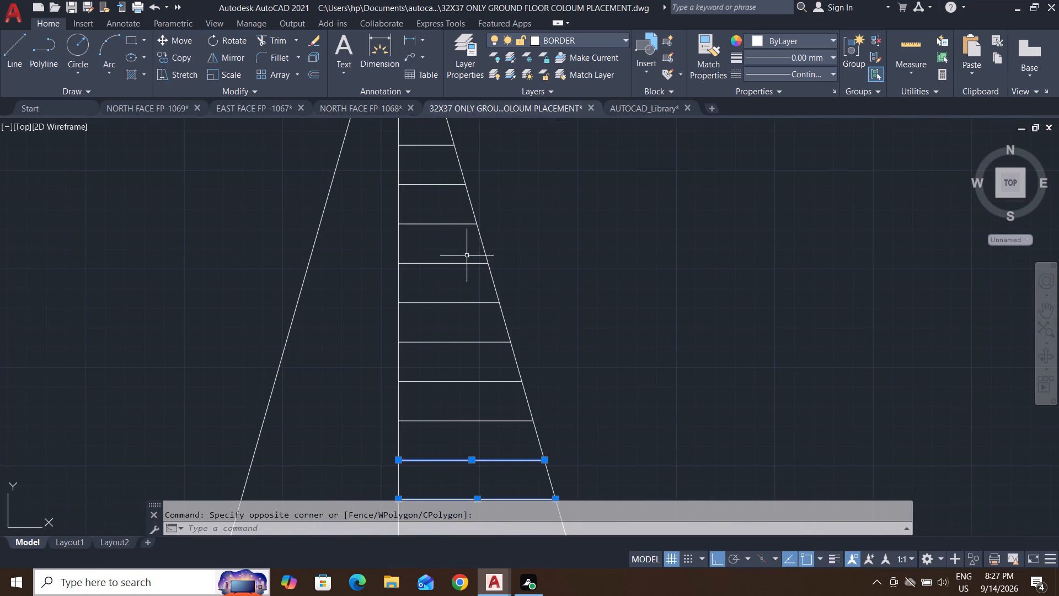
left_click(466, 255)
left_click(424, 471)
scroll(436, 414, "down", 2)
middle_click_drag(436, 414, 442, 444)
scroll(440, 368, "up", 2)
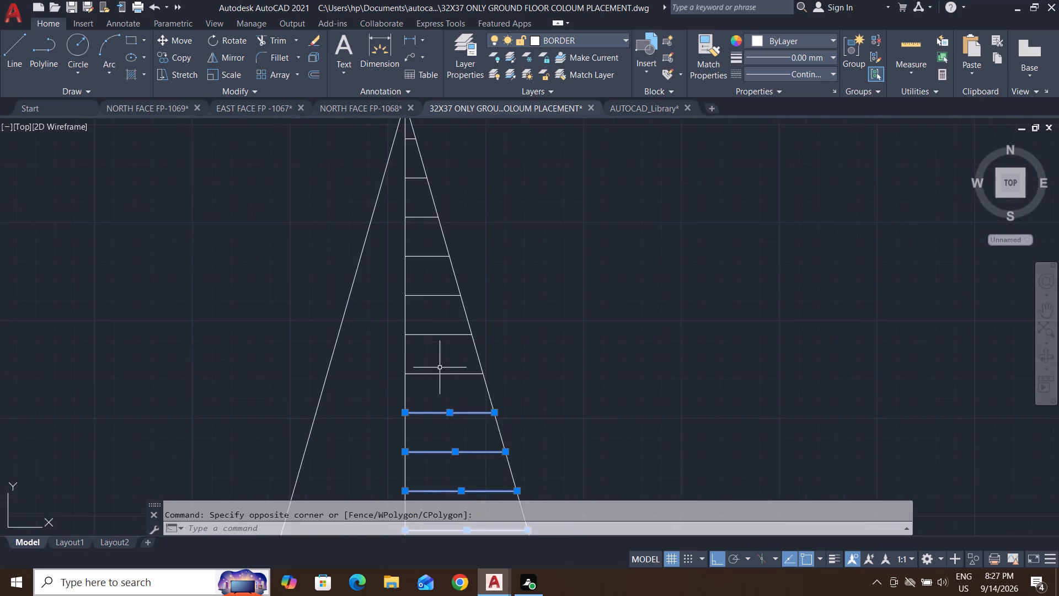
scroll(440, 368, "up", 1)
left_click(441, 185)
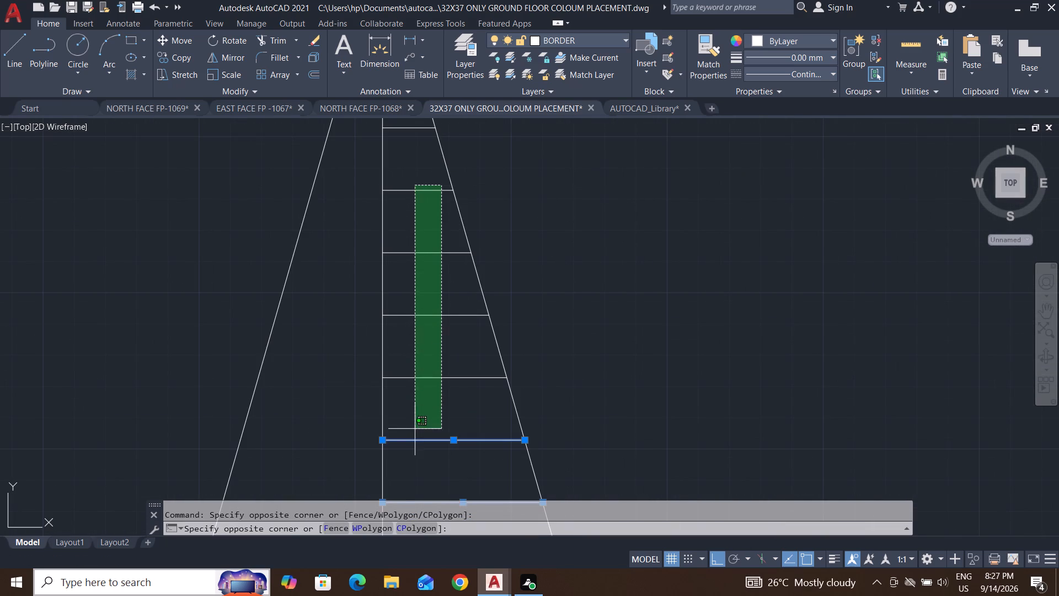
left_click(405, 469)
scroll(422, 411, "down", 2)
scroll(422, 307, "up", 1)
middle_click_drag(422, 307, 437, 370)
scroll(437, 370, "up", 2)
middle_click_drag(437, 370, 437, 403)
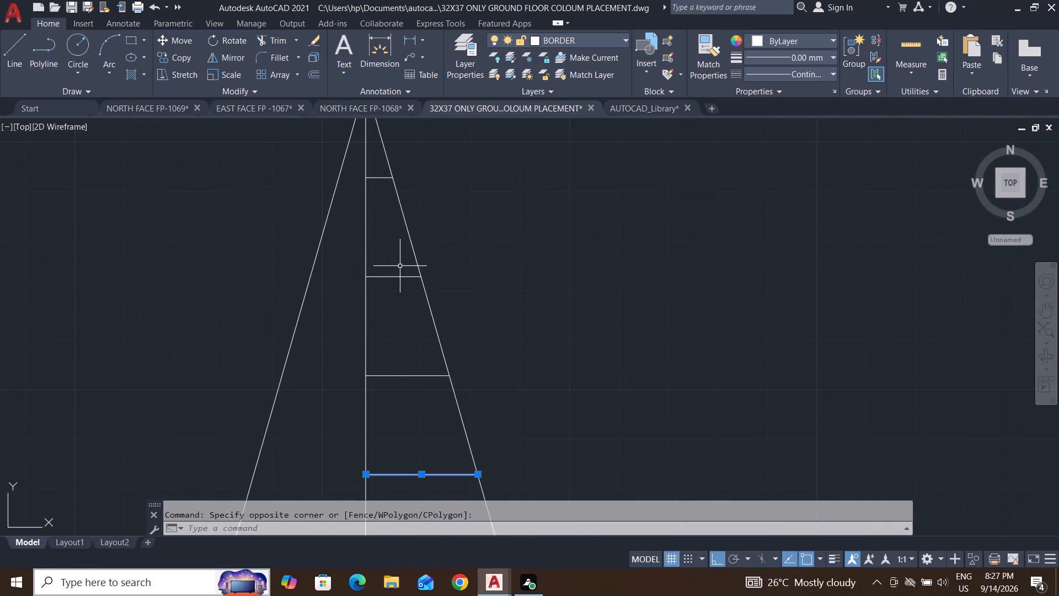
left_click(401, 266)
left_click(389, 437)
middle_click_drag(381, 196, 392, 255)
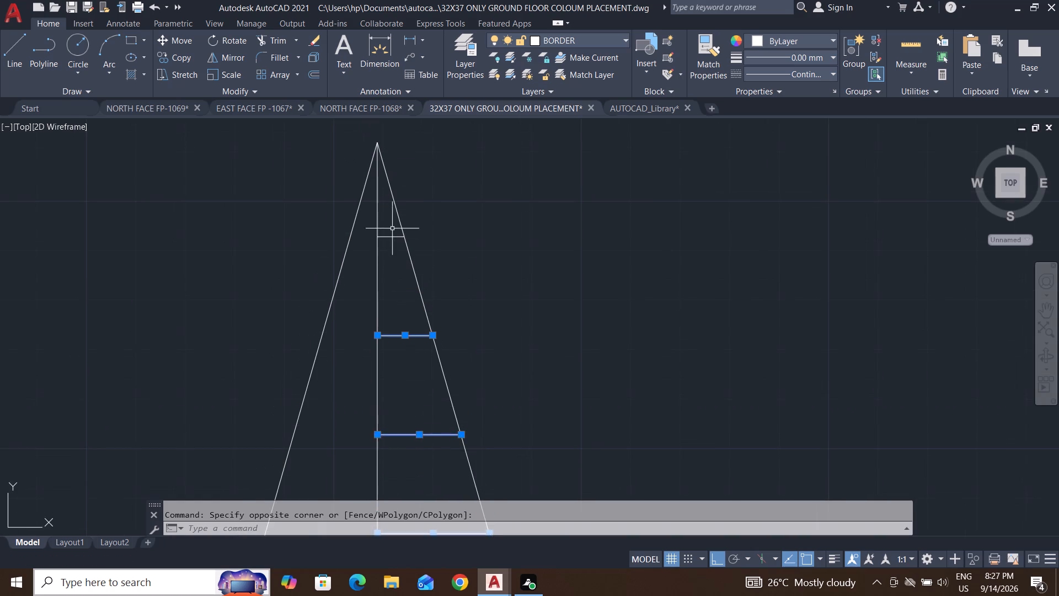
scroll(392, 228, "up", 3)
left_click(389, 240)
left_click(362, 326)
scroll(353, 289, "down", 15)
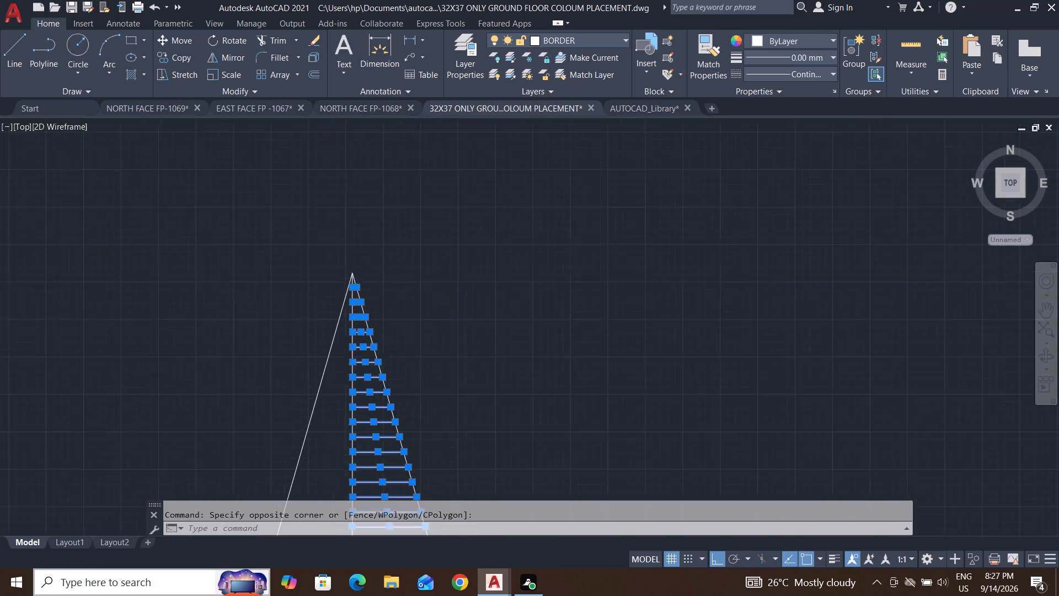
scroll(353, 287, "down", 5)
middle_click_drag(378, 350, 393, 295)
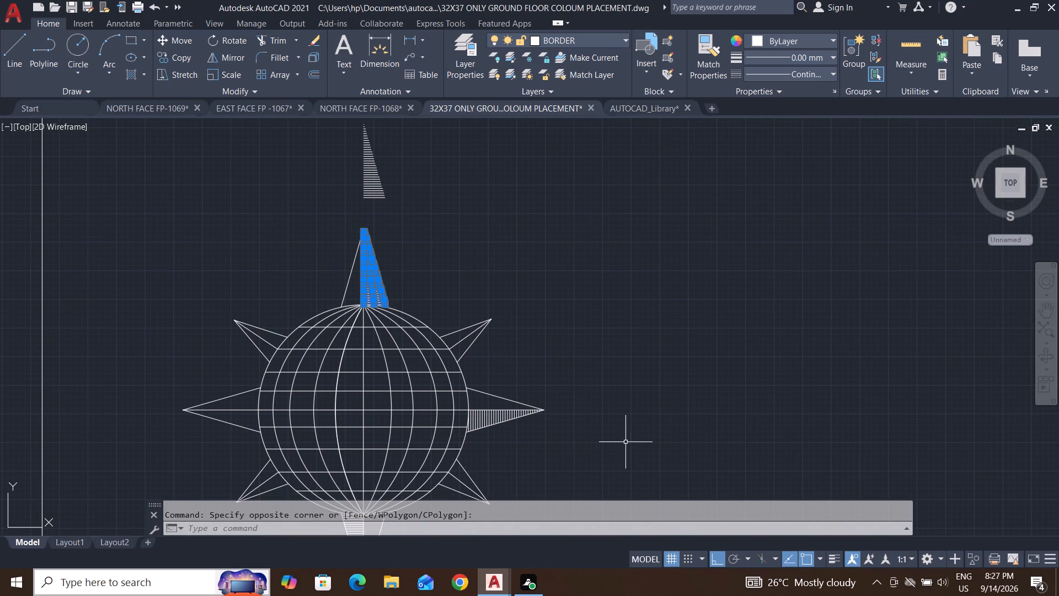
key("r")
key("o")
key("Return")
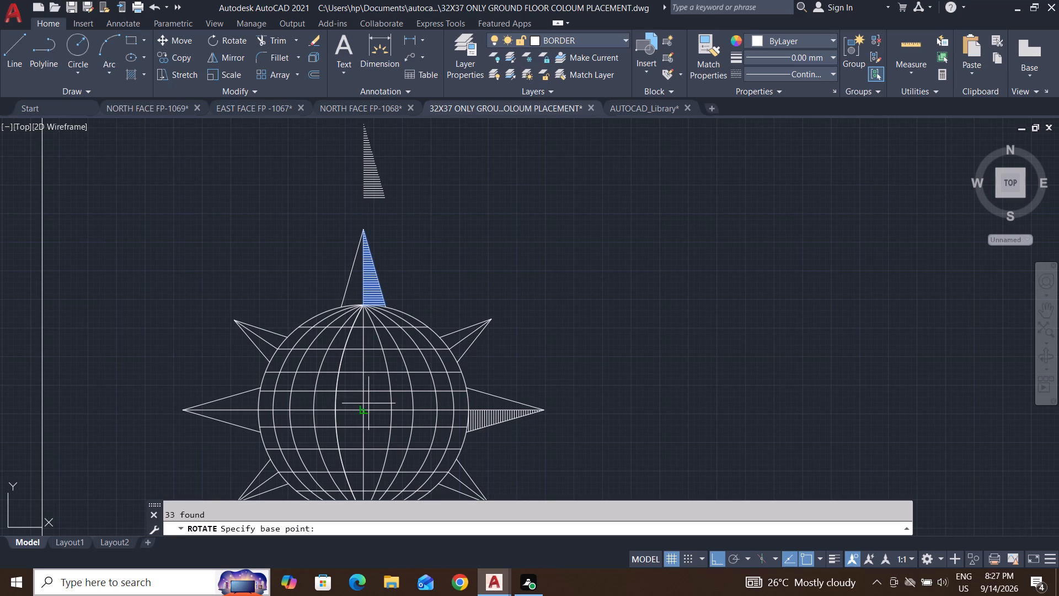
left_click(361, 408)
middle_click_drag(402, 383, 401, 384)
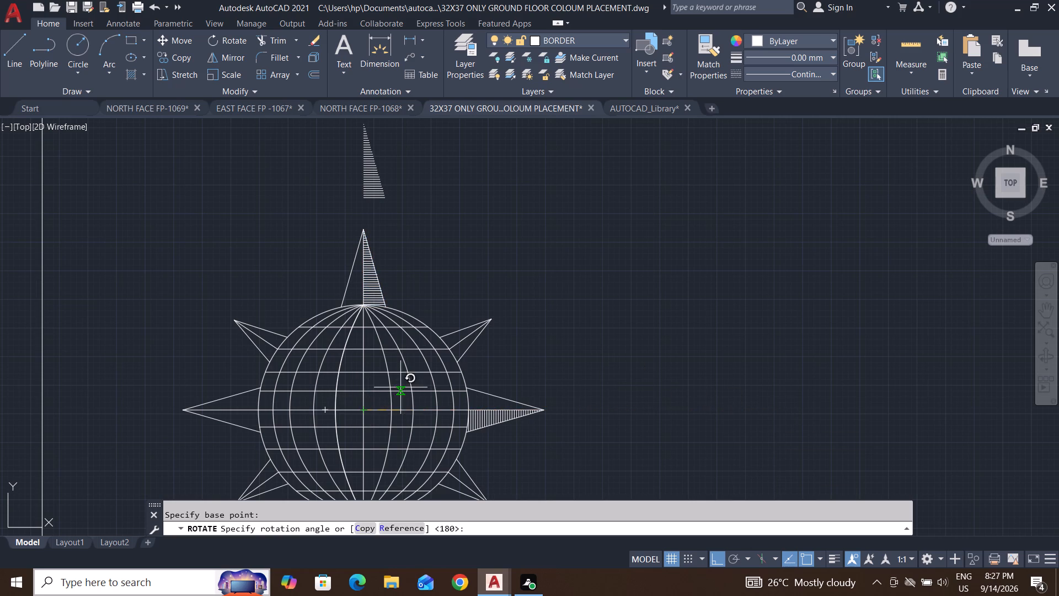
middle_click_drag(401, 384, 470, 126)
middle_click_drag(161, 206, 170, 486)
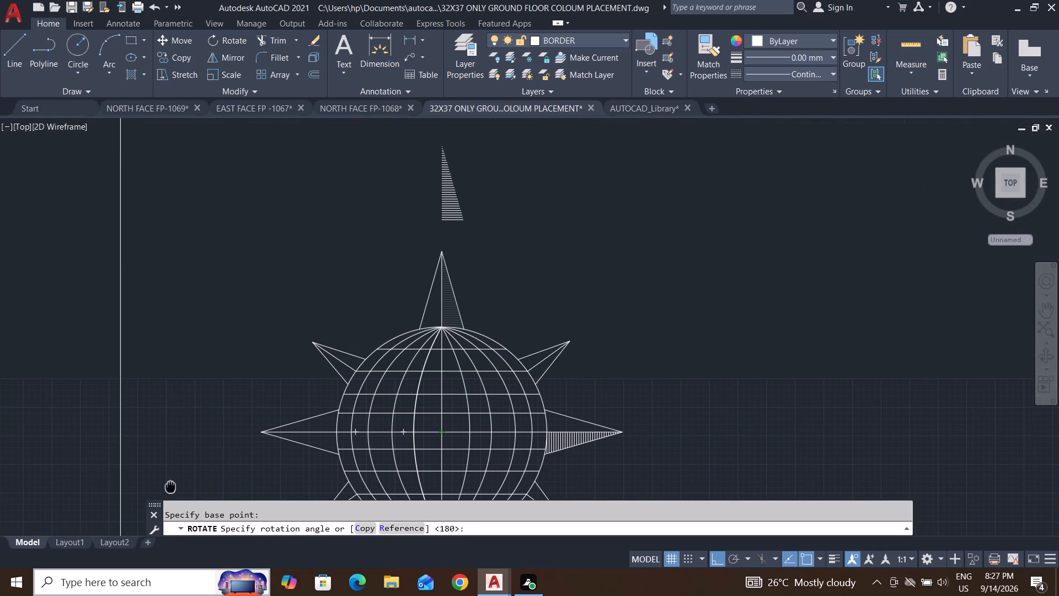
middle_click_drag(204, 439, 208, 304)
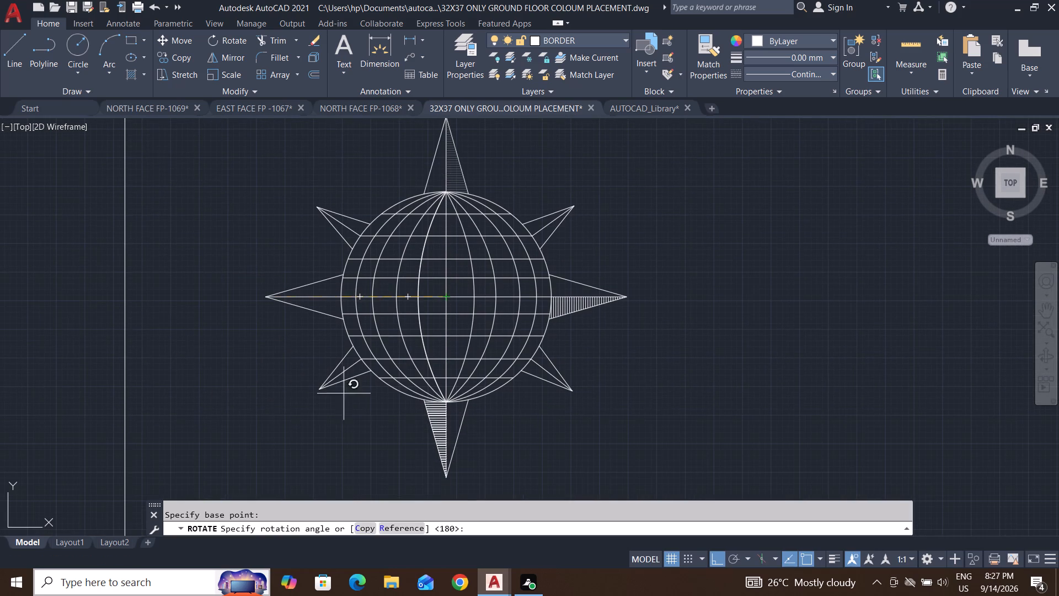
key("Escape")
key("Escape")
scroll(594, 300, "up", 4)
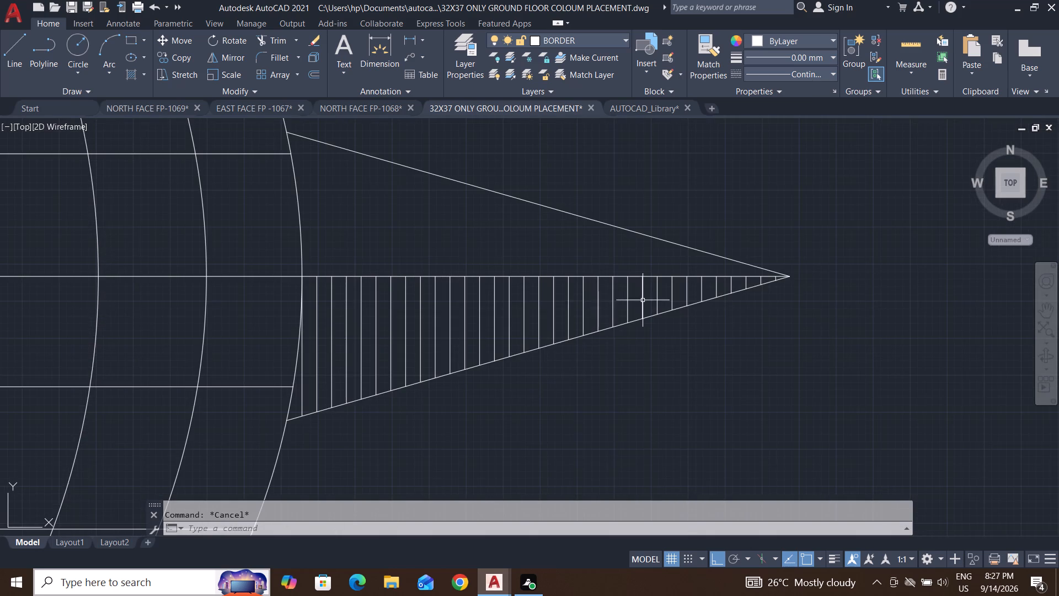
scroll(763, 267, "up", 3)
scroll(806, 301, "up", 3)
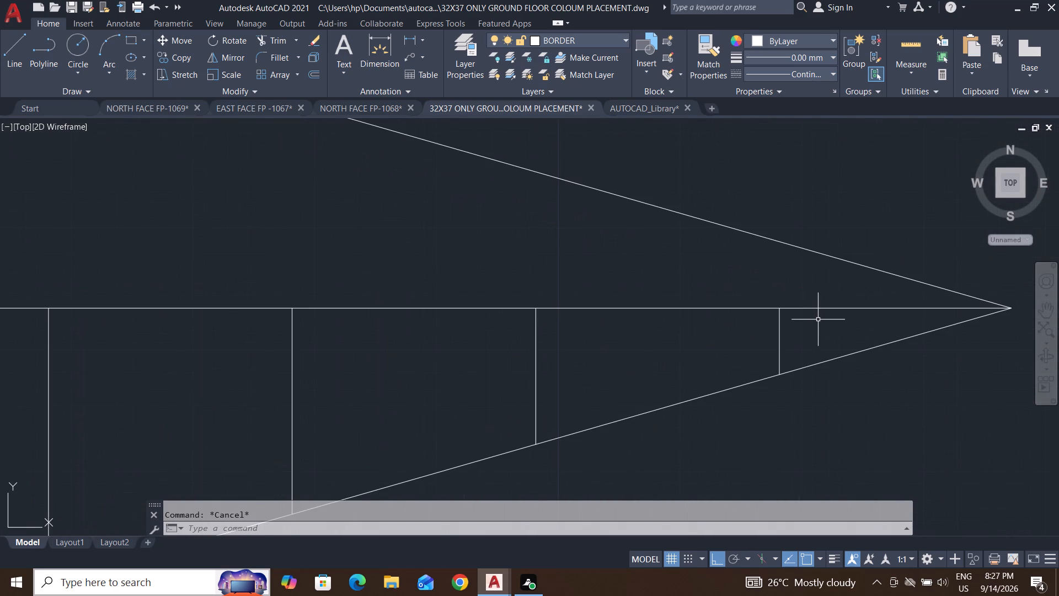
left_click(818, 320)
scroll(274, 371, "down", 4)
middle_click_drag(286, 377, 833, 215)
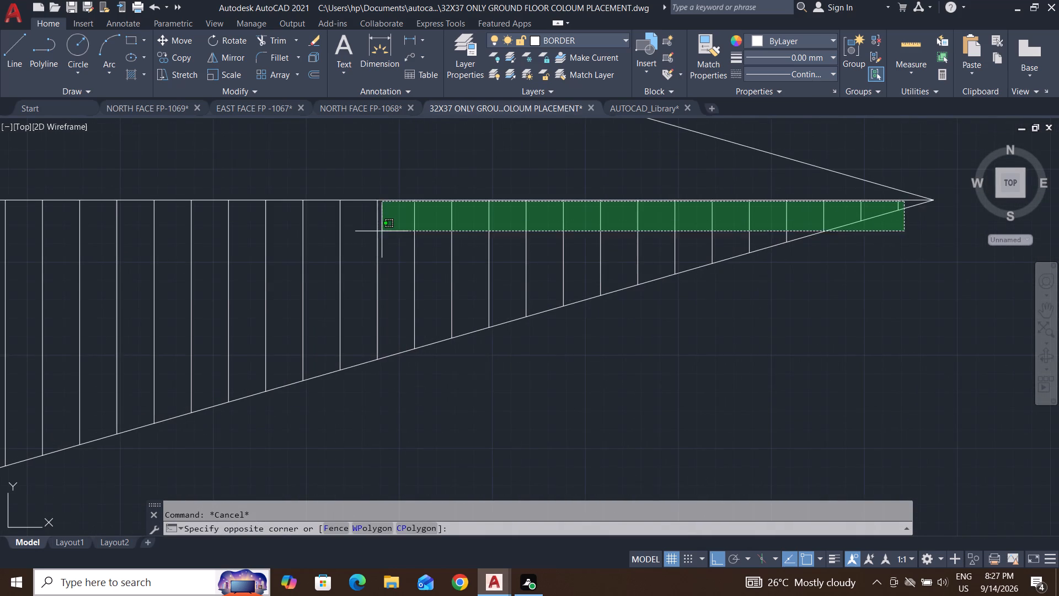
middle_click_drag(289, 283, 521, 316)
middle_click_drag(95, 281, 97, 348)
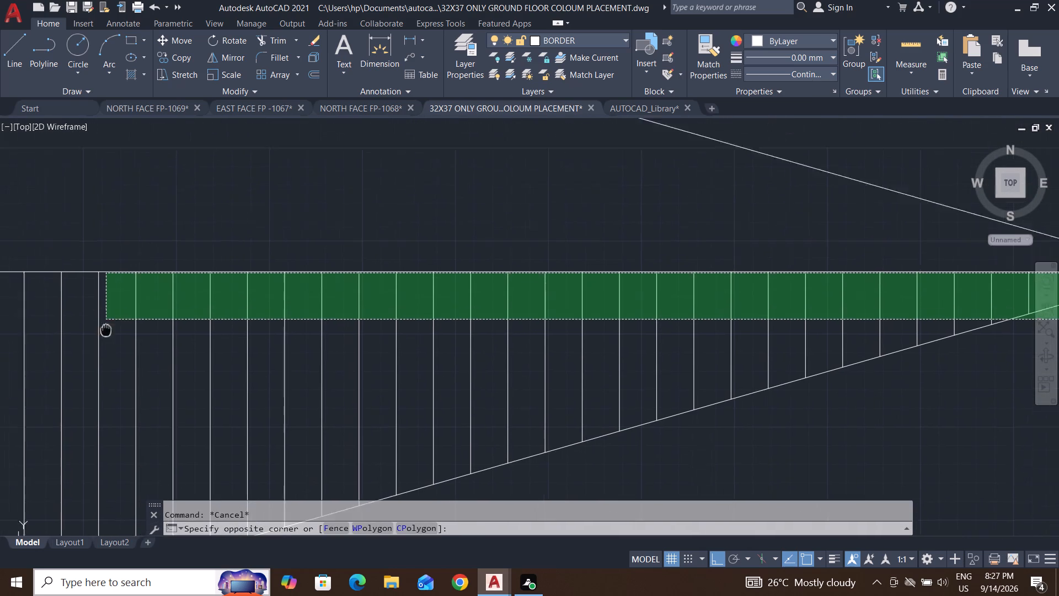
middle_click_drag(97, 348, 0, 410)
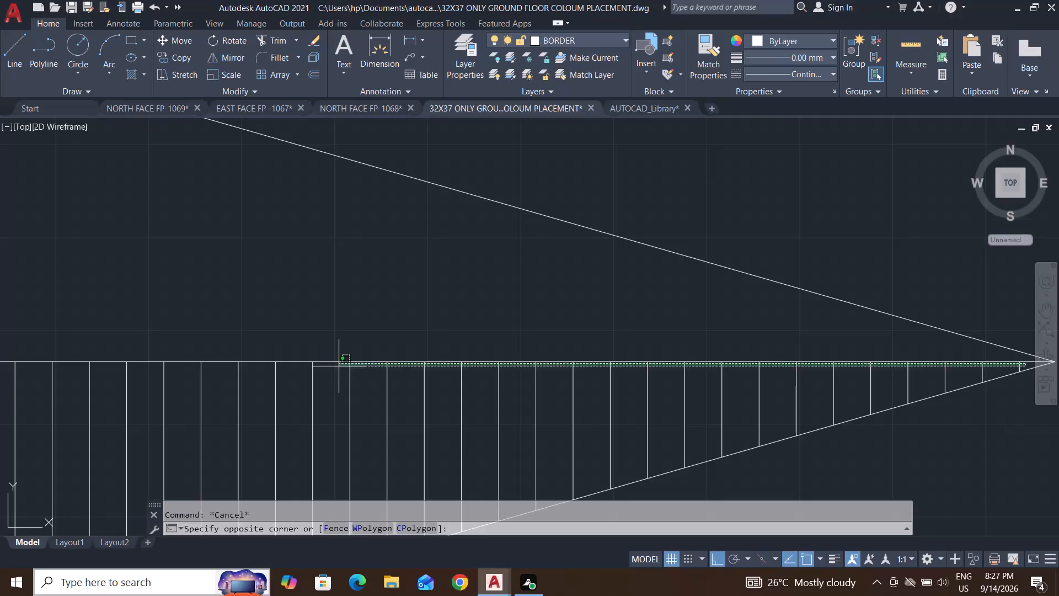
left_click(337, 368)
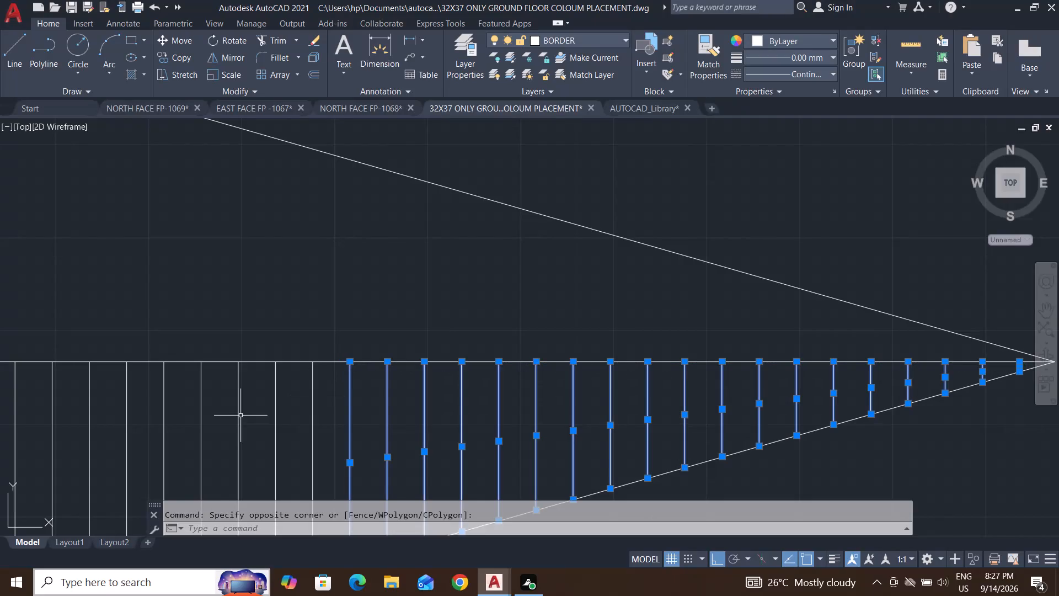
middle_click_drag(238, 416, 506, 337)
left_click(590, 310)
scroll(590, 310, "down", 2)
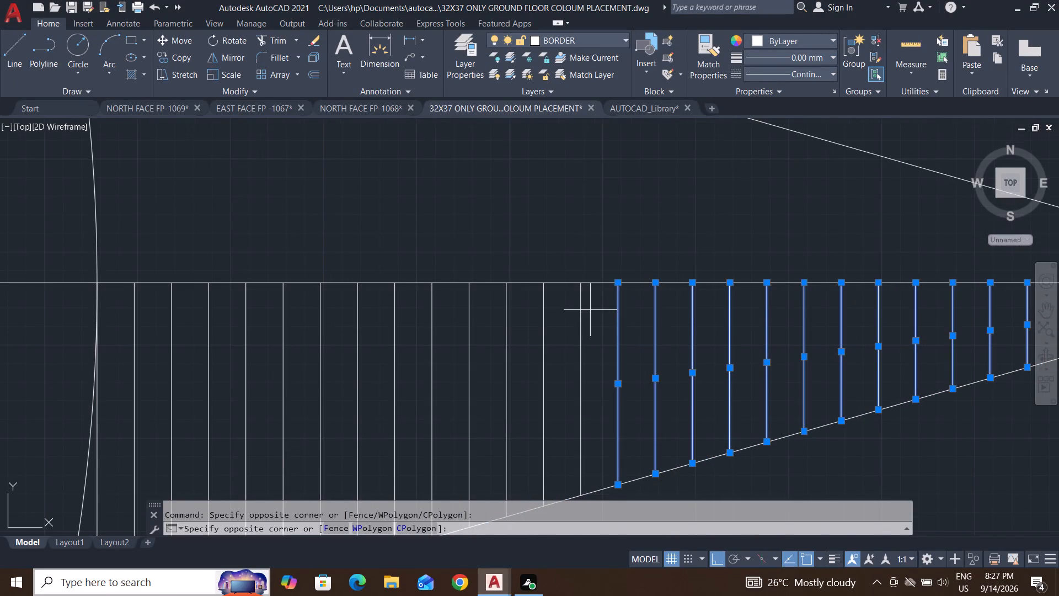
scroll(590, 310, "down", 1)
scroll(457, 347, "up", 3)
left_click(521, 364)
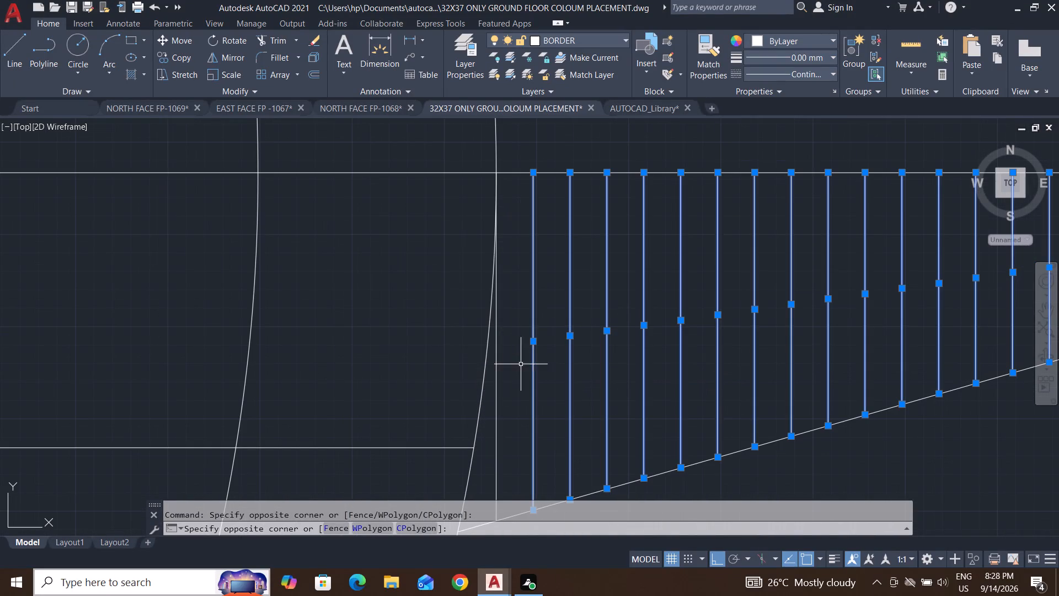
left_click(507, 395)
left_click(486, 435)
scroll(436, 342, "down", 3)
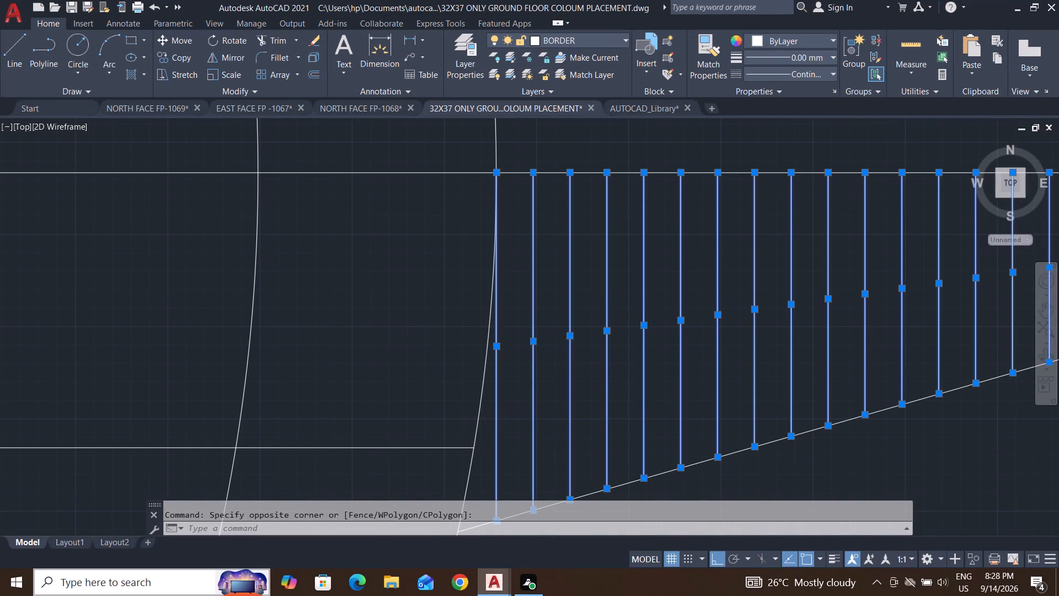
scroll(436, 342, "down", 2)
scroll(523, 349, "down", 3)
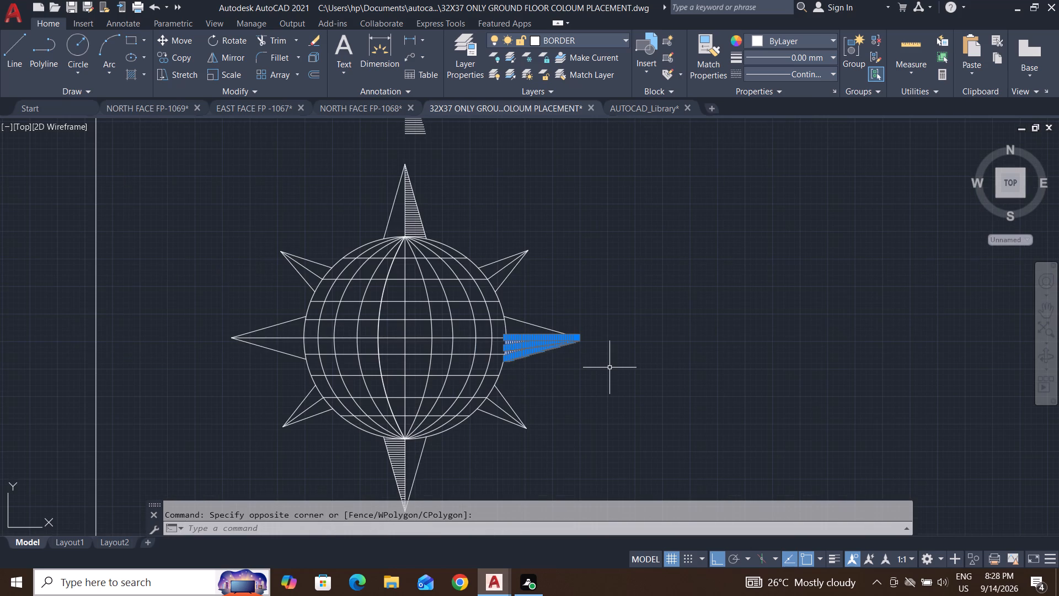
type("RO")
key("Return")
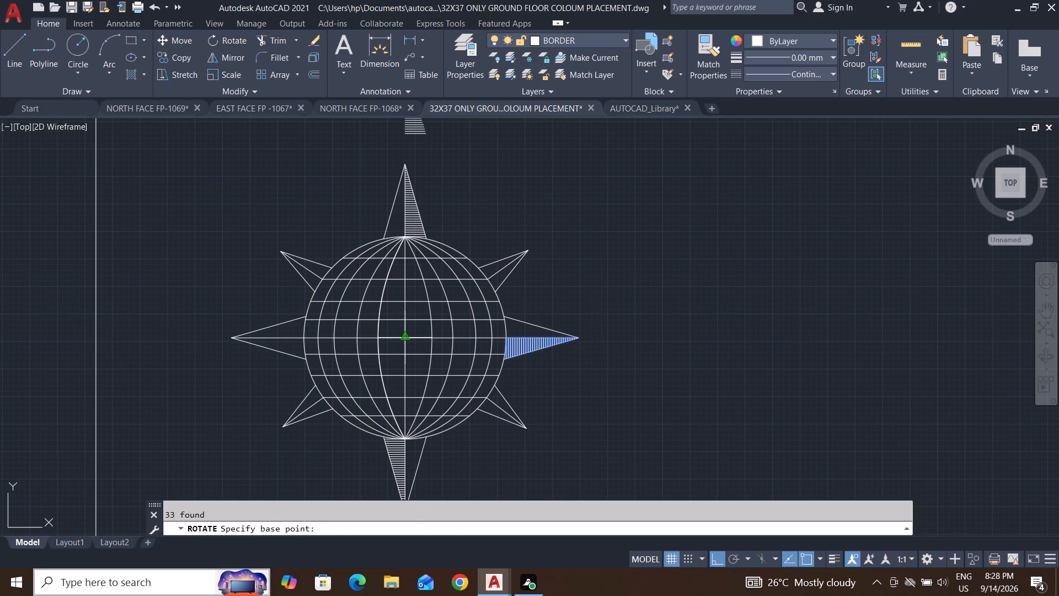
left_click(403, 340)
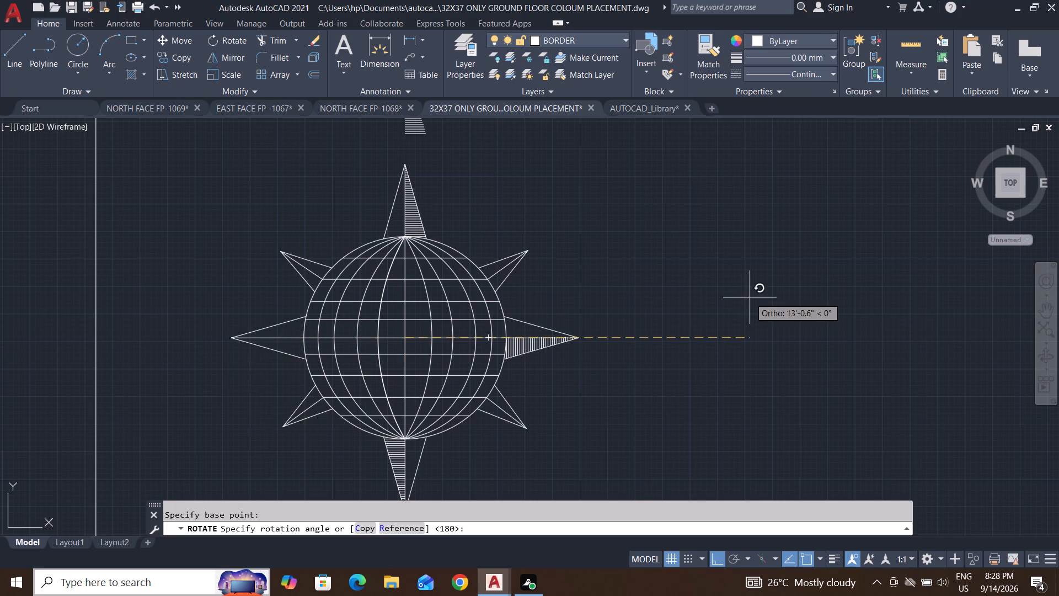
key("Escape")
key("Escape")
Copy all the vertical lines in the right spike, using the globe's rightmost point as base point, to a spot straight right of the spike.
scroll(549, 343, "up", 4)
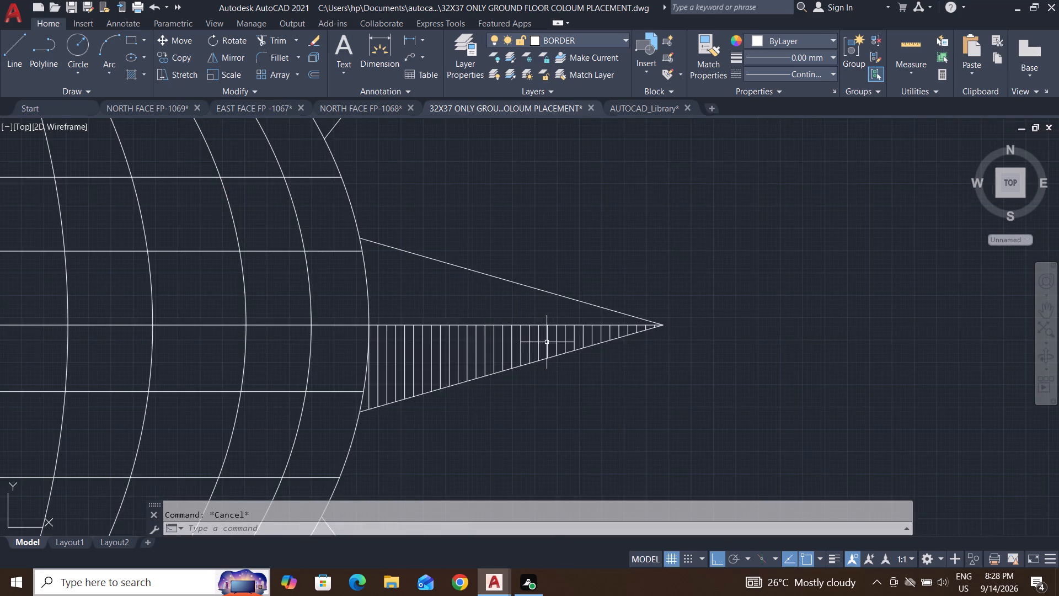
scroll(655, 329, "up", 8)
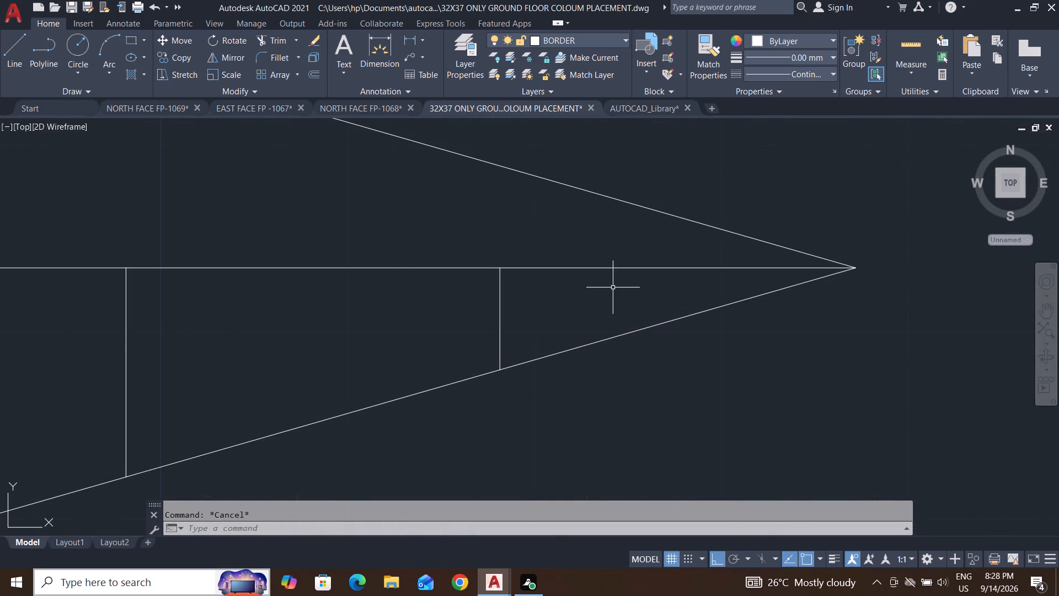
left_click(609, 287)
scroll(609, 287, "down", 4)
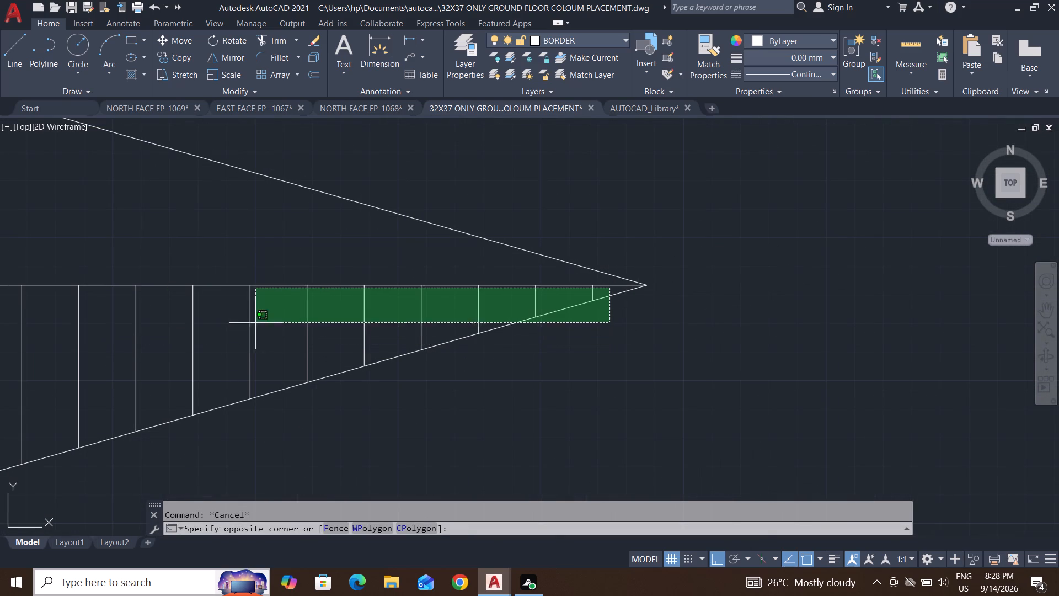
scroll(559, 295, "up", 5)
scroll(191, 295, "down", 3)
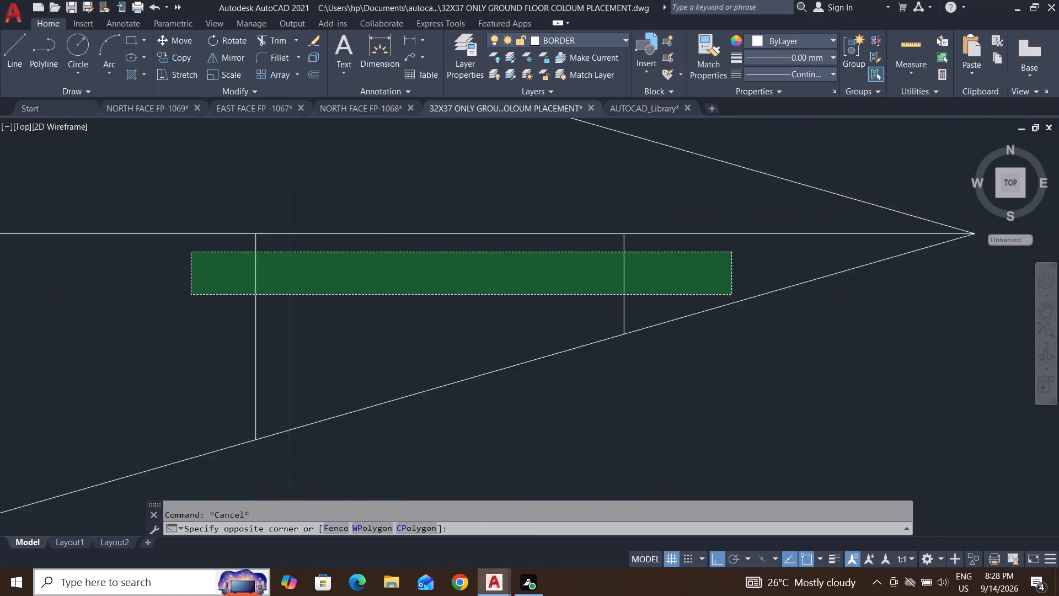
left_click(140, 294)
middle_click_drag(165, 301, 557, 249)
left_click(485, 238)
scroll(485, 238, "down", 4)
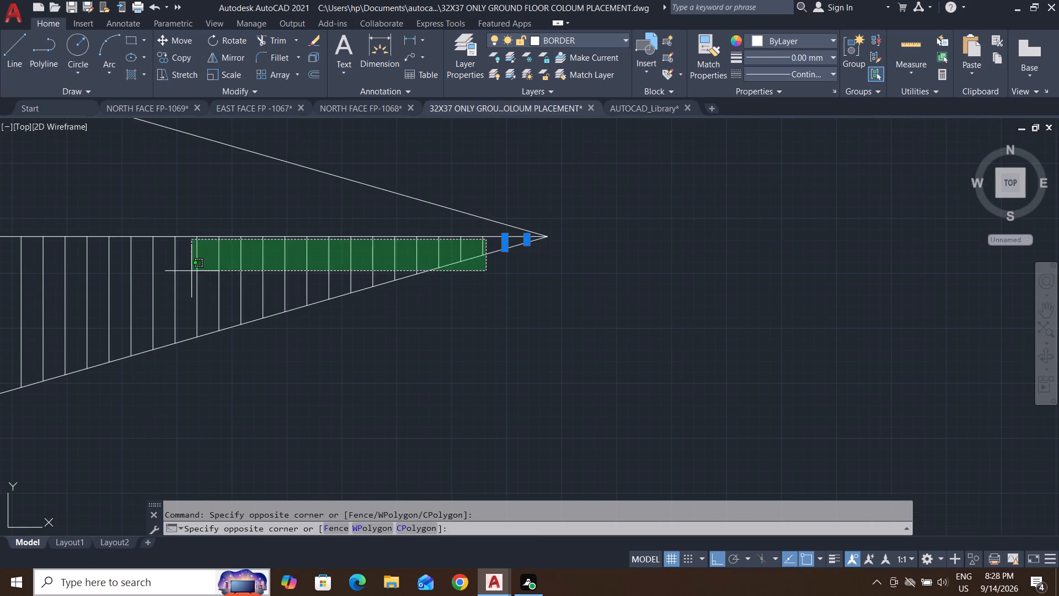
left_click(398, 247)
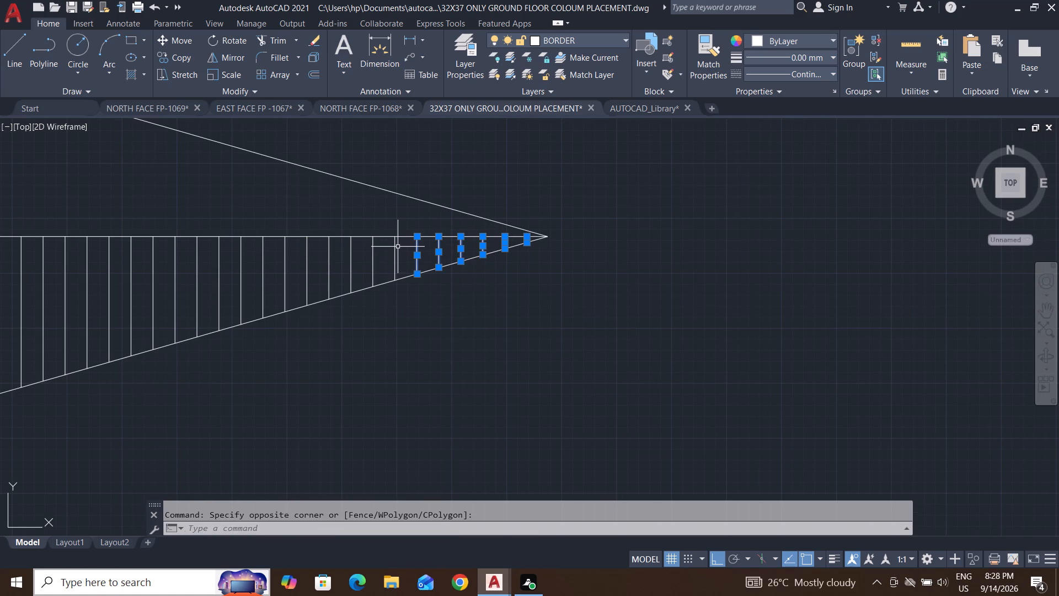
left_click(407, 254)
left_click(159, 271)
scroll(213, 278, "down", 1)
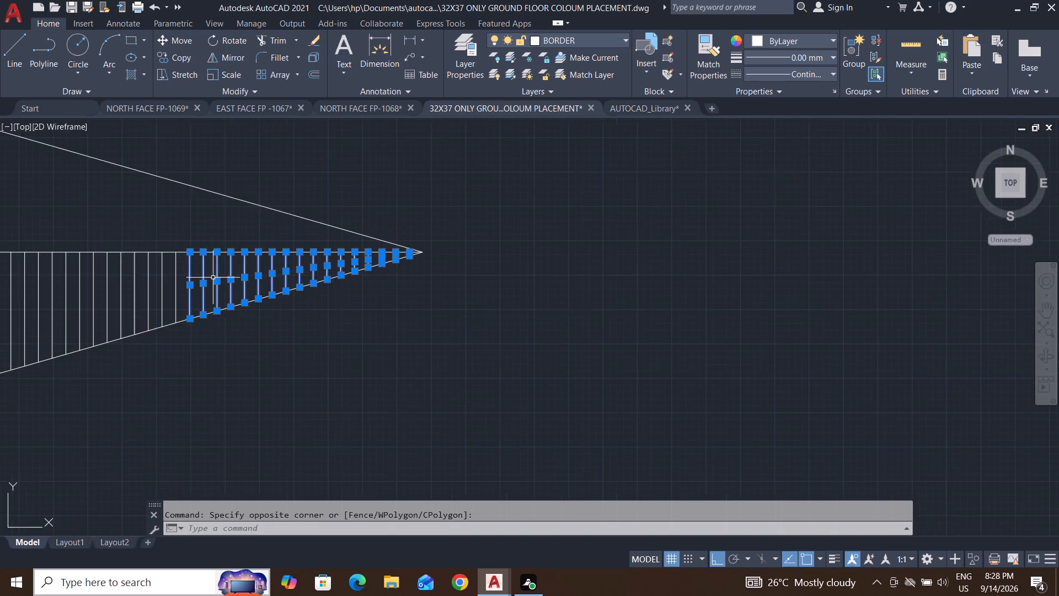
middle_click_drag(213, 278, 498, 236)
scroll(454, 236, "up", 2)
left_click(493, 209)
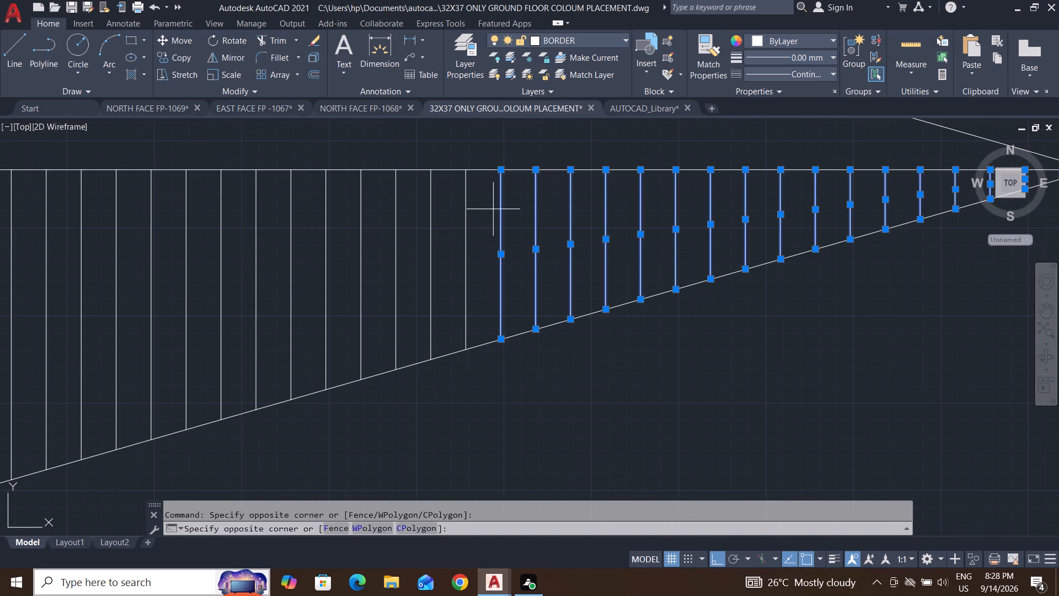
scroll(491, 212, "down", 2)
left_click(286, 233)
middle_click_drag(291, 288, 355, 237)
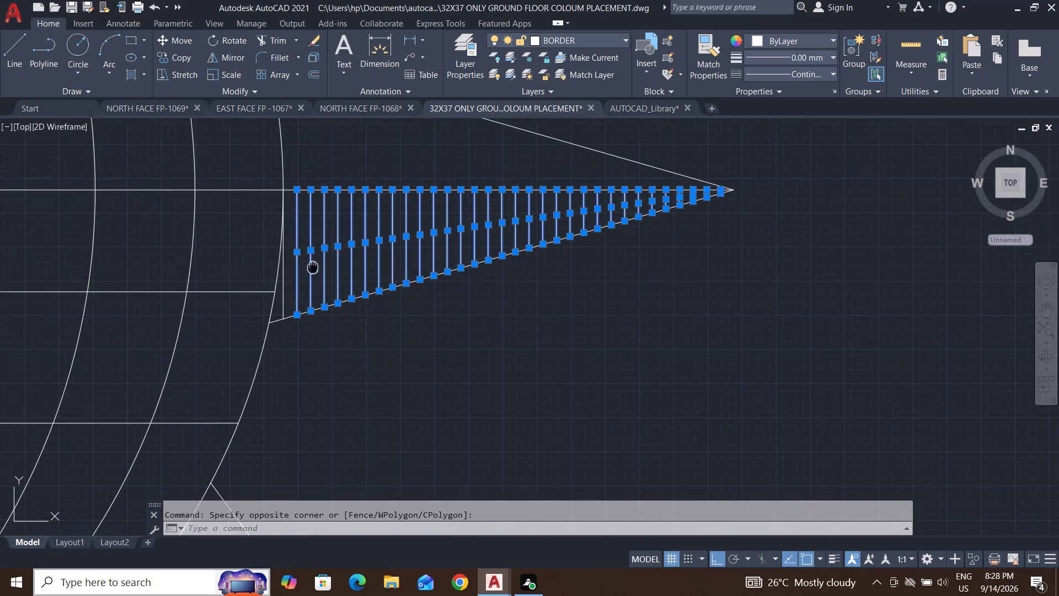
middle_click_drag(355, 237, 375, 225)
scroll(370, 228, "up", 3)
left_click(370, 228)
left_click(312, 308)
scroll(286, 365, "down", 3)
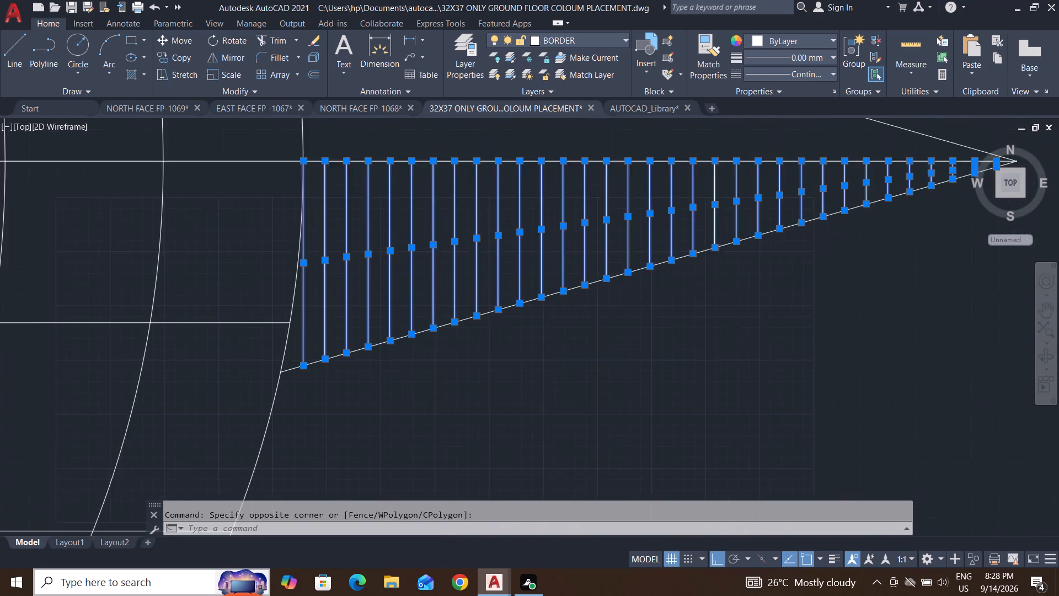
scroll(286, 365, "down", 6)
key("c")
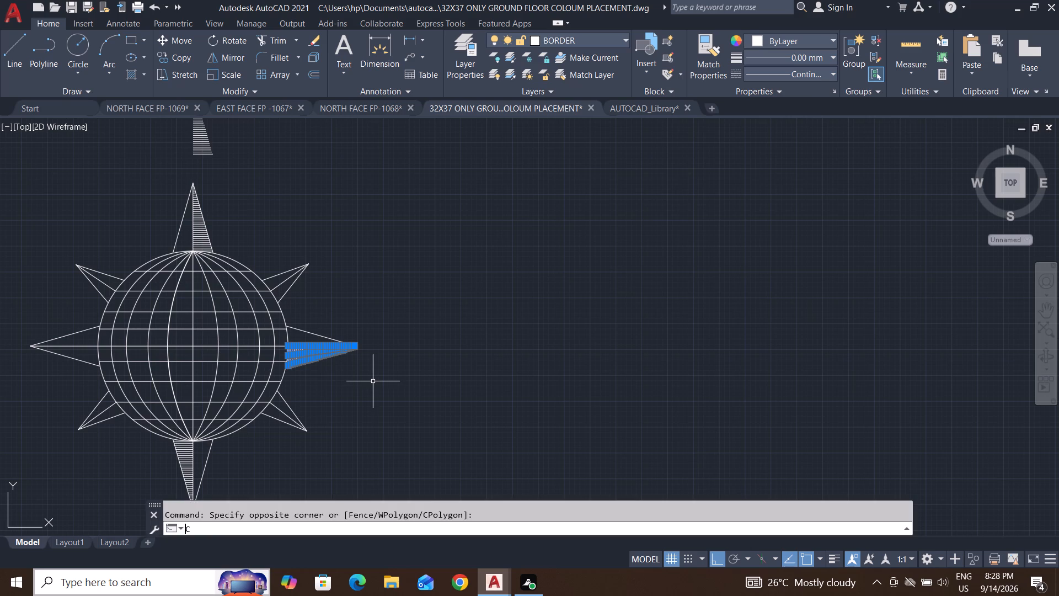
key("o")
key("Return")
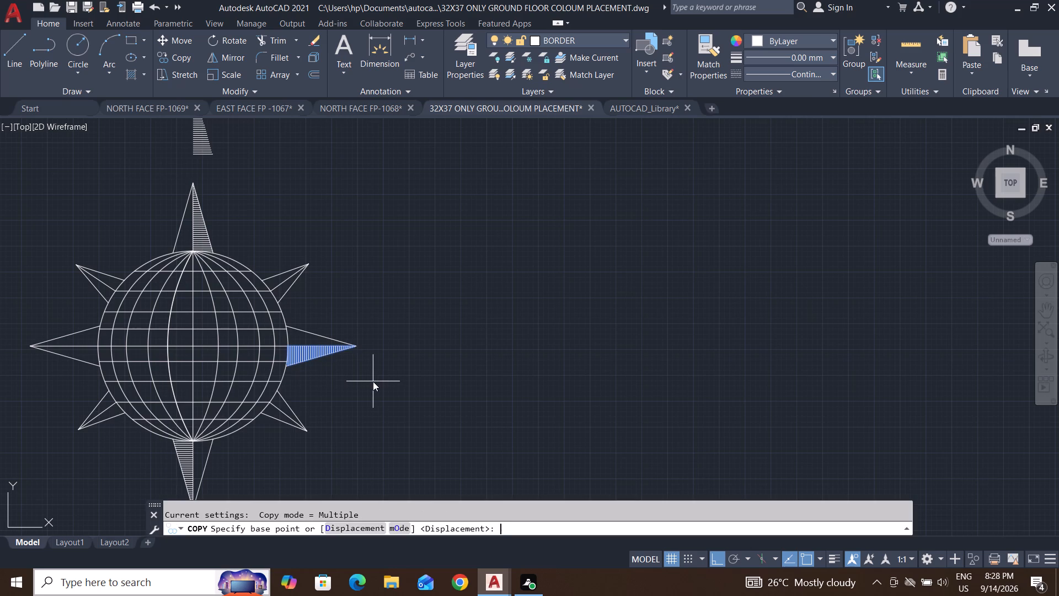
scroll(313, 343, "up", 4)
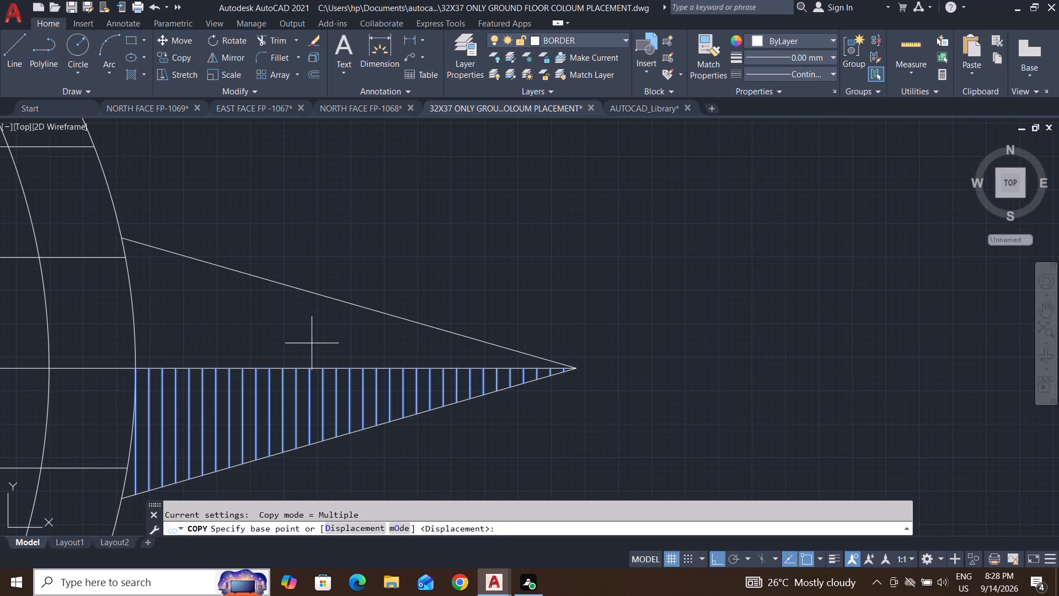
left_click(133, 371)
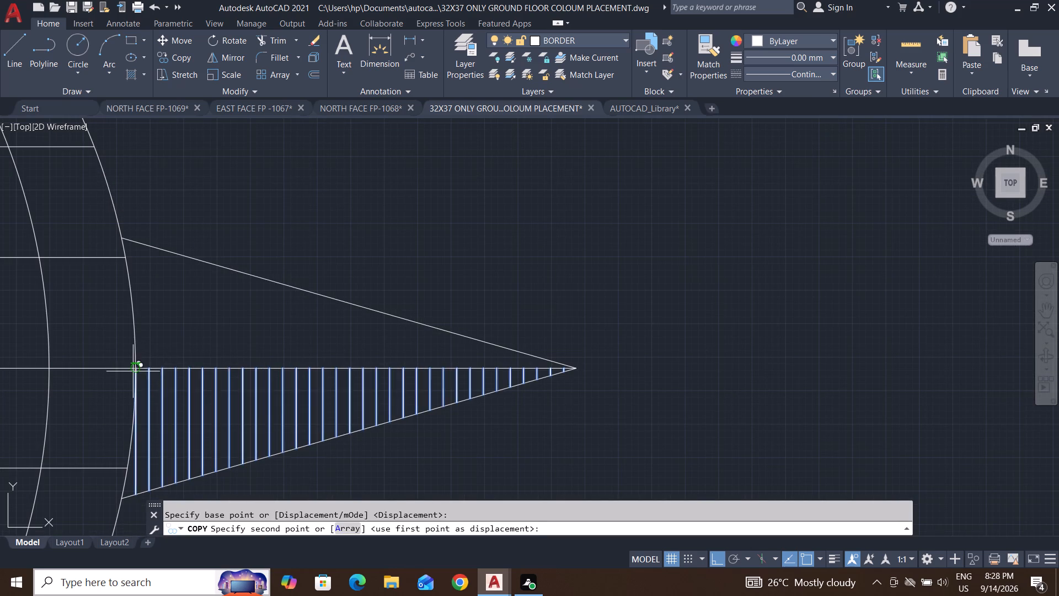
scroll(133, 371, "down", 3)
left_click(374, 380)
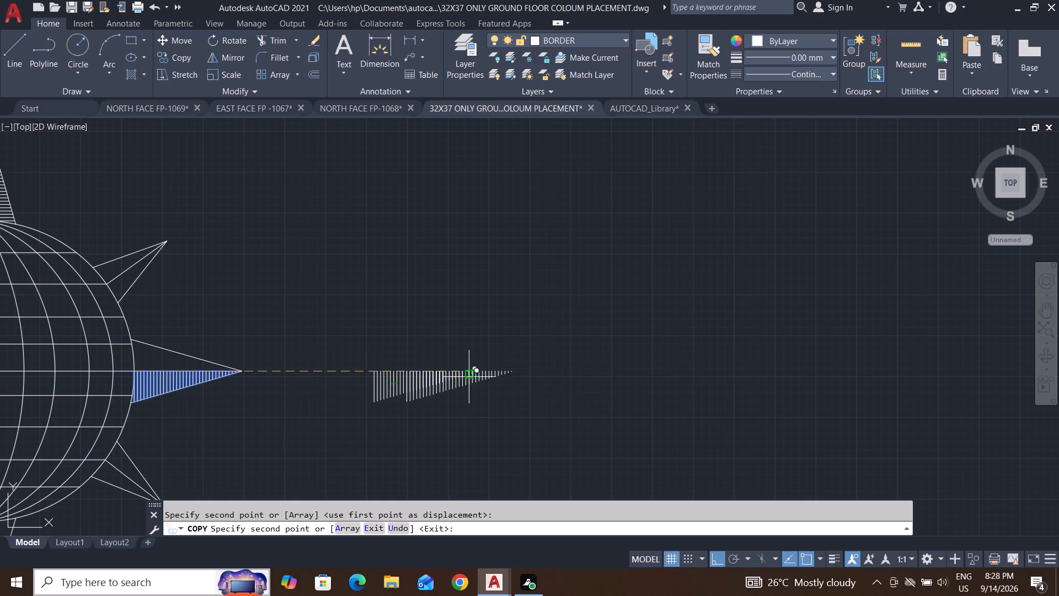
key("Escape")
key("Escape")
key("Escape")
key("Escape")
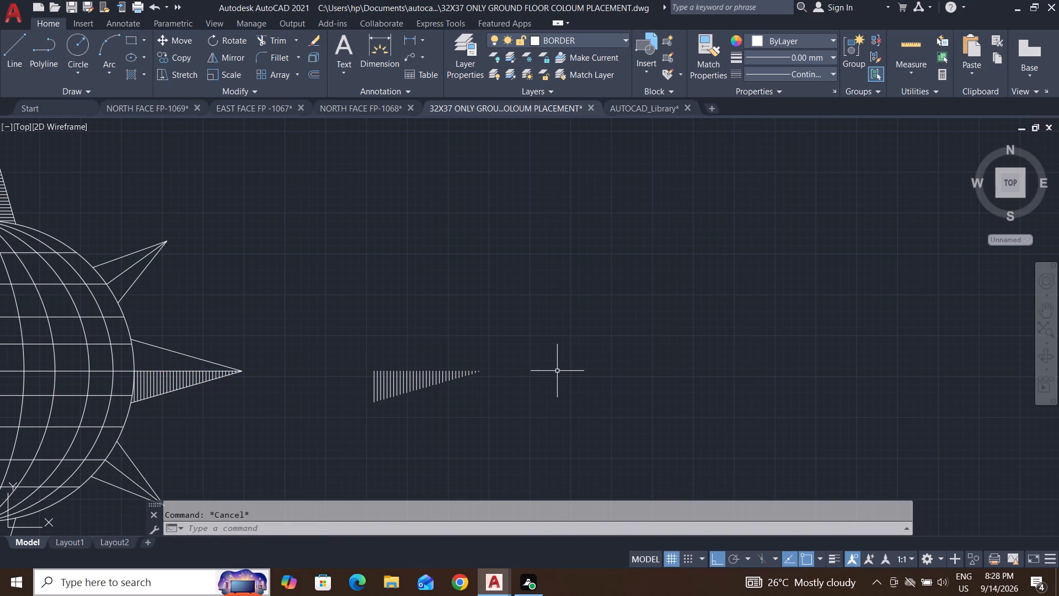
Rotate all the vertical lines in the right spike a half turn about the globe's centre, into the left spike's upper half.
middle_click_drag(159, 425, 341, 386)
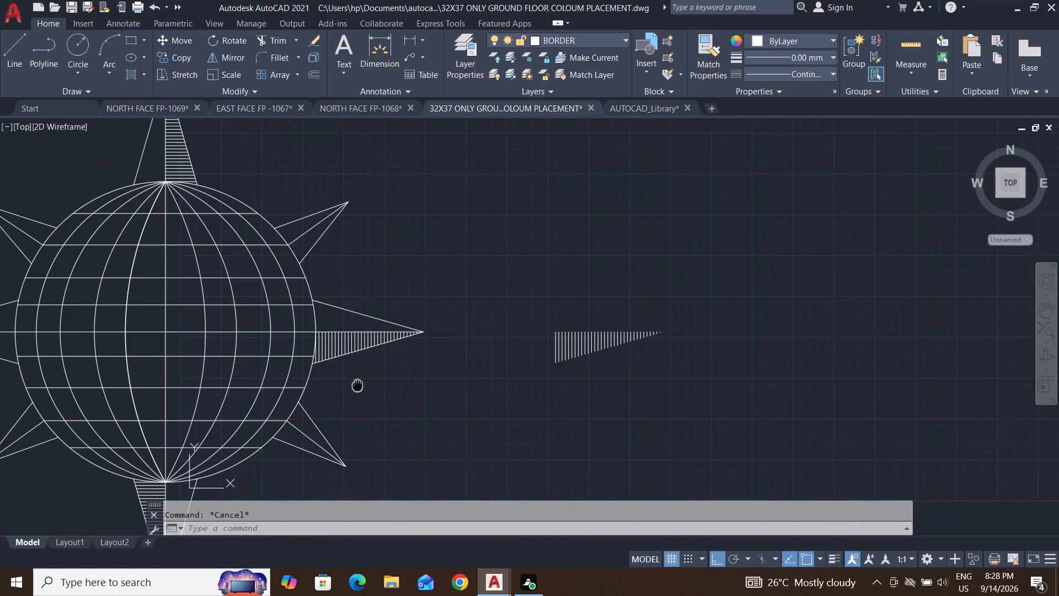
scroll(433, 334, "up", 2)
middle_click_drag(411, 354, 613, 311)
scroll(565, 306, "up", 4)
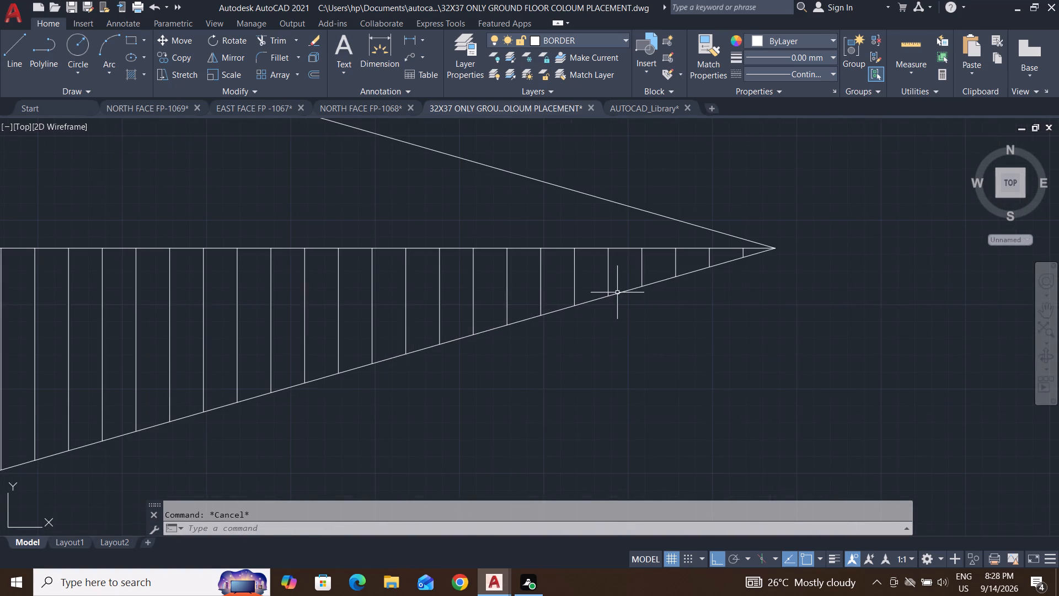
scroll(737, 251, "up", 3)
left_click(762, 257)
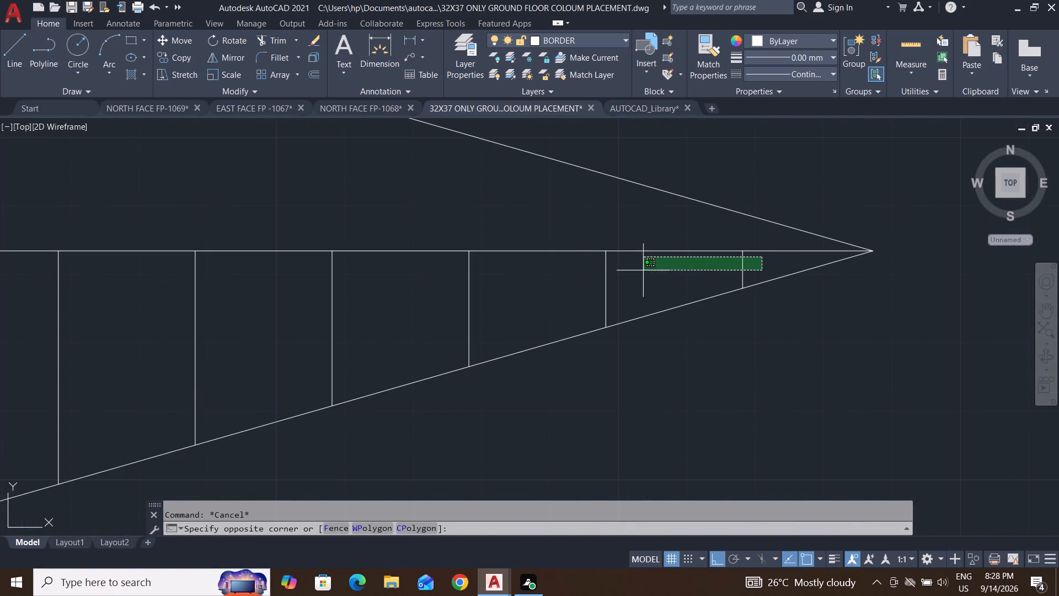
left_click(522, 279)
middle_click_drag(537, 283, 695, 265)
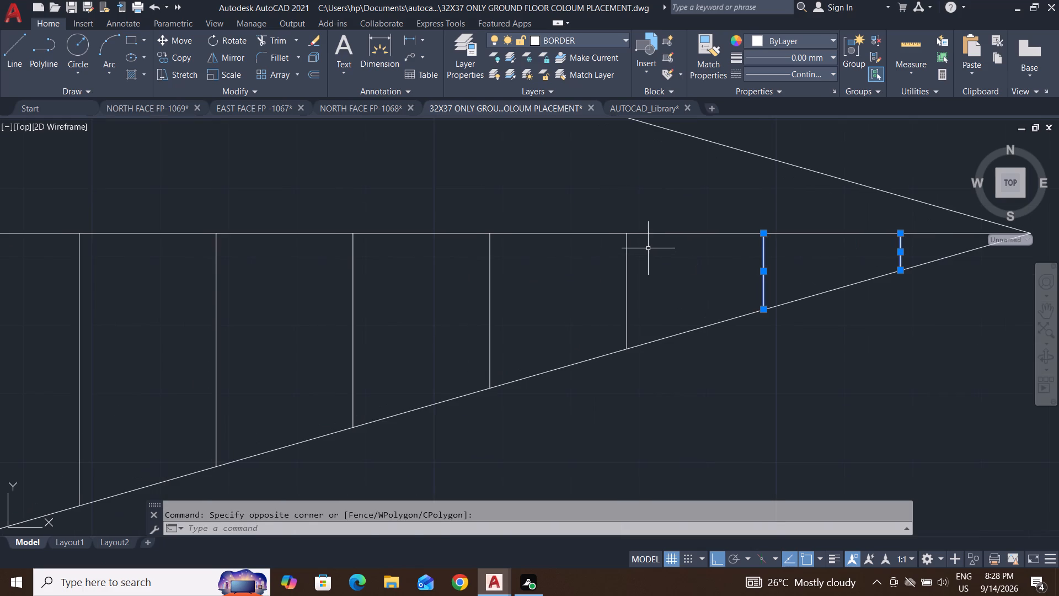
left_click(649, 247)
left_click(54, 300)
scroll(206, 365, "down", 2)
middle_click_drag(206, 365, 473, 296)
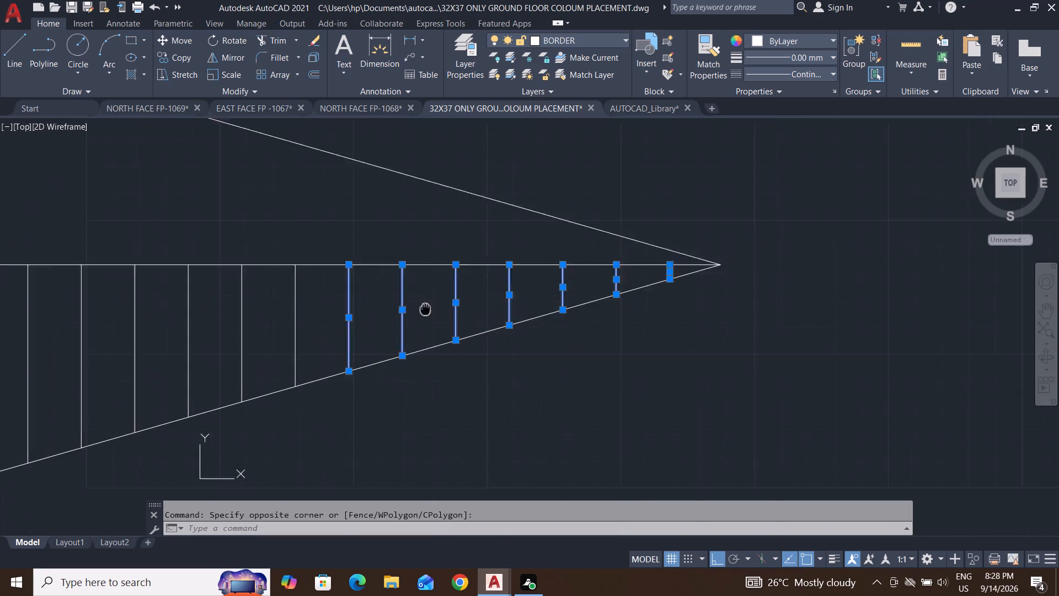
middle_click_drag(473, 296, 489, 292)
left_click(405, 257)
left_click(49, 327)
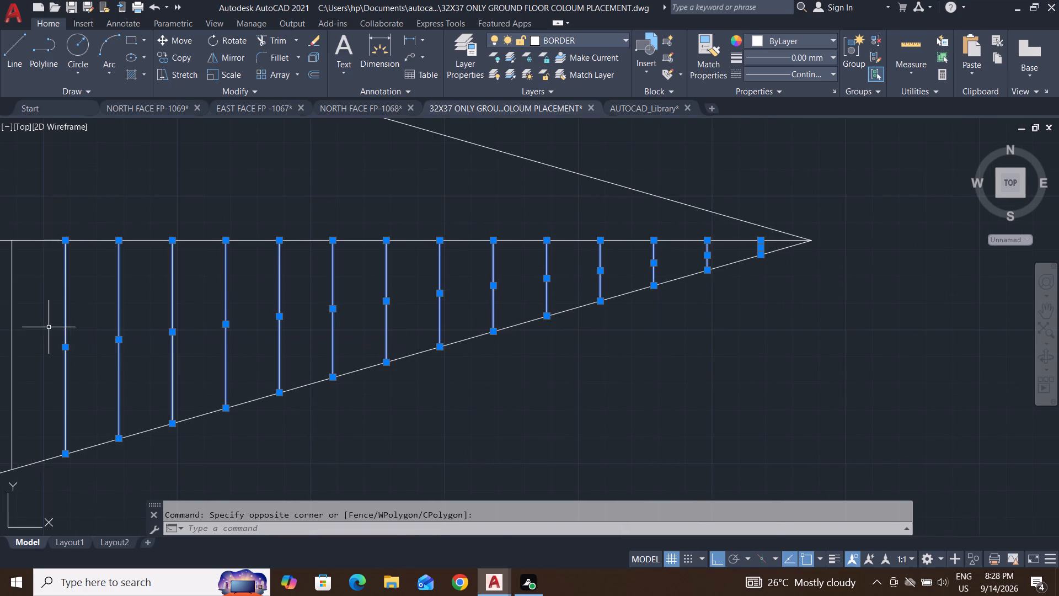
scroll(145, 364, "down", 2)
middle_click_drag(148, 366, 509, 326)
scroll(408, 311, "up", 2)
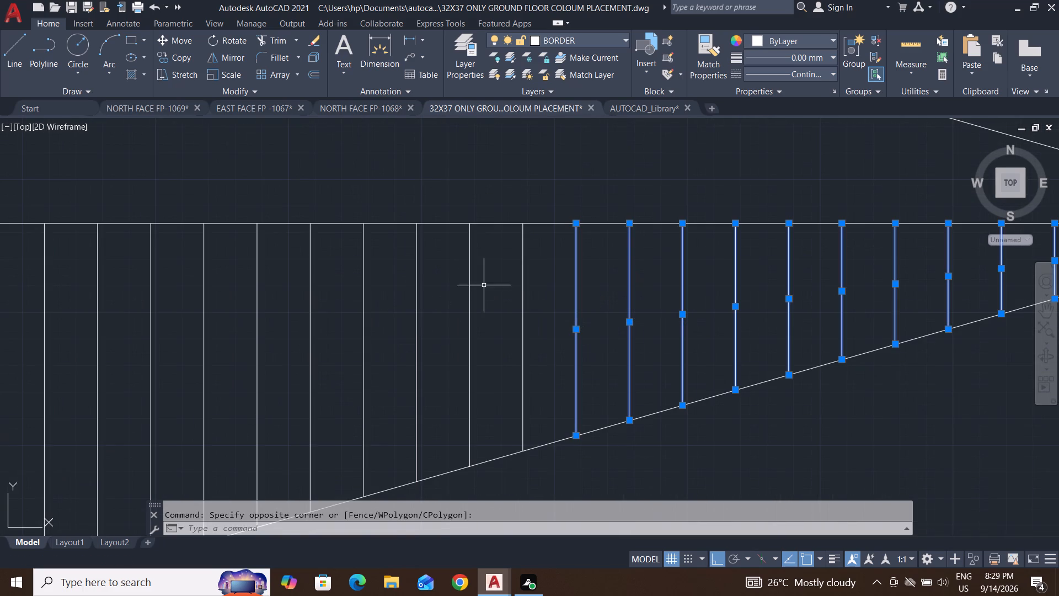
left_click(537, 258)
left_click(82, 291)
scroll(184, 356, "down", 2)
middle_click_drag(220, 363, 408, 342)
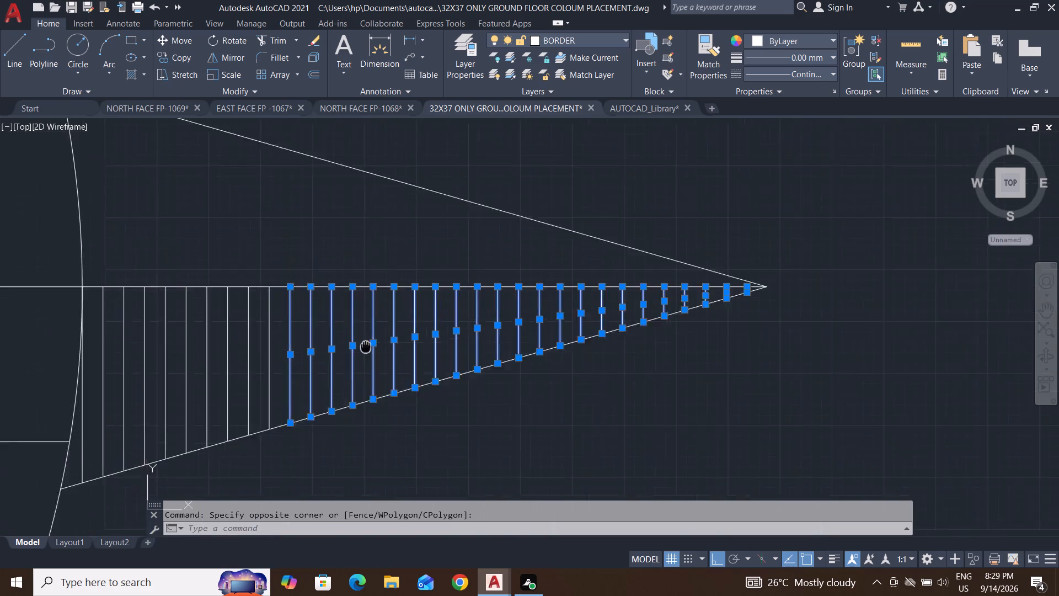
middle_click_drag(408, 342, 596, 303)
scroll(529, 259, "up", 2)
left_click(495, 247)
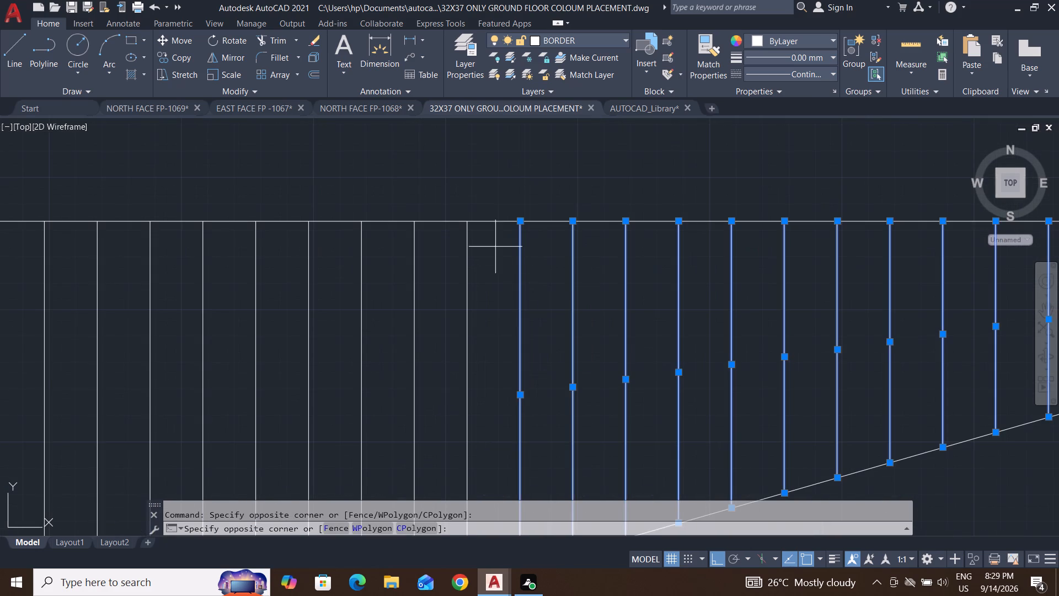
scroll(488, 279, "down", 3)
scroll(389, 289, "up", 2)
left_click(346, 301)
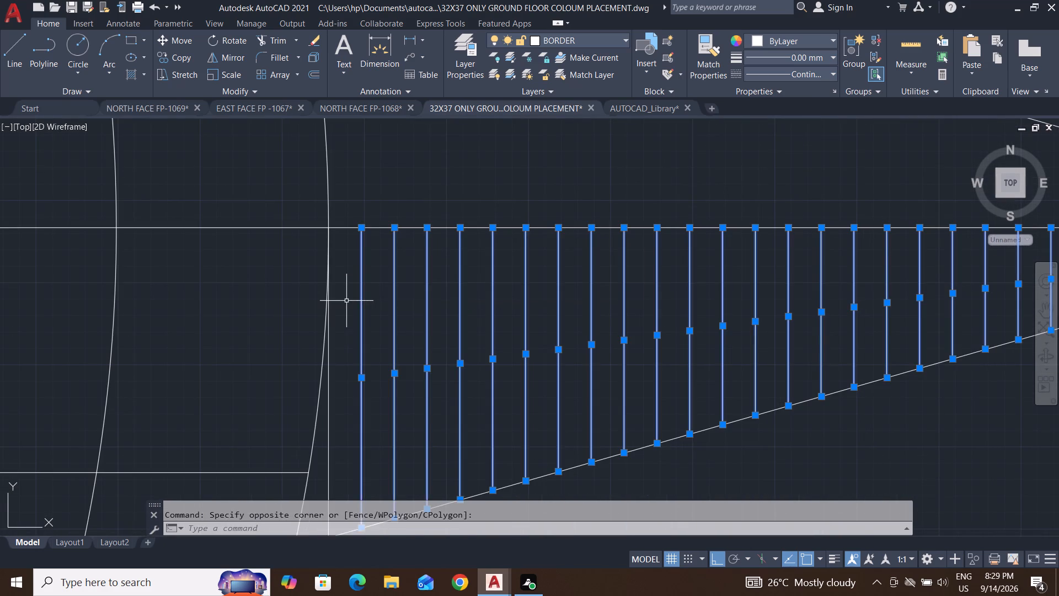
middle_click_drag(371, 392, 518, 250)
left_click(491, 319)
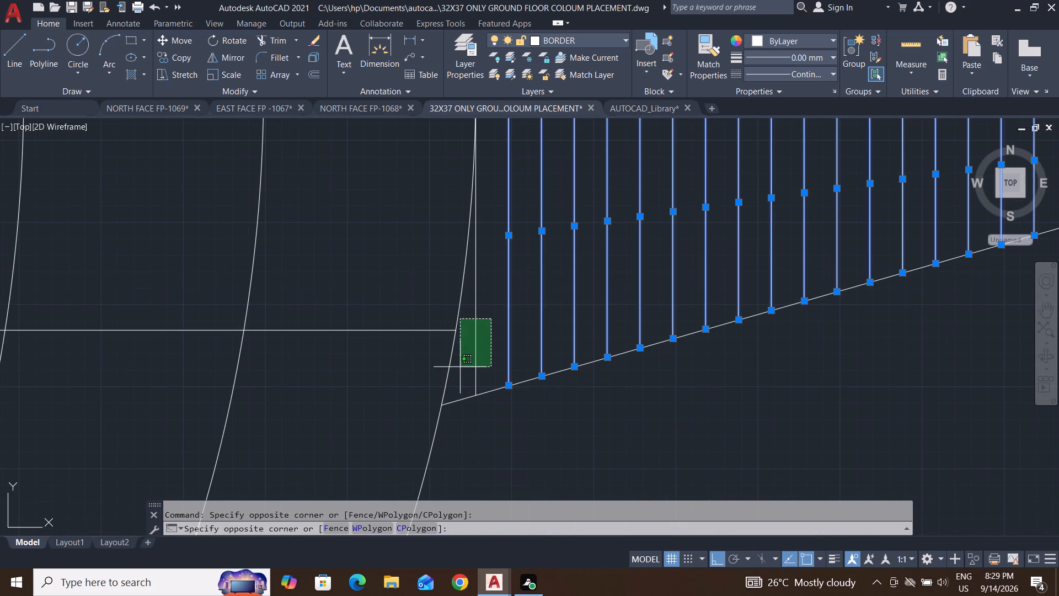
left_click(467, 360)
scroll(438, 442, "down", 4)
middle_click_drag(612, 412, 695, 385)
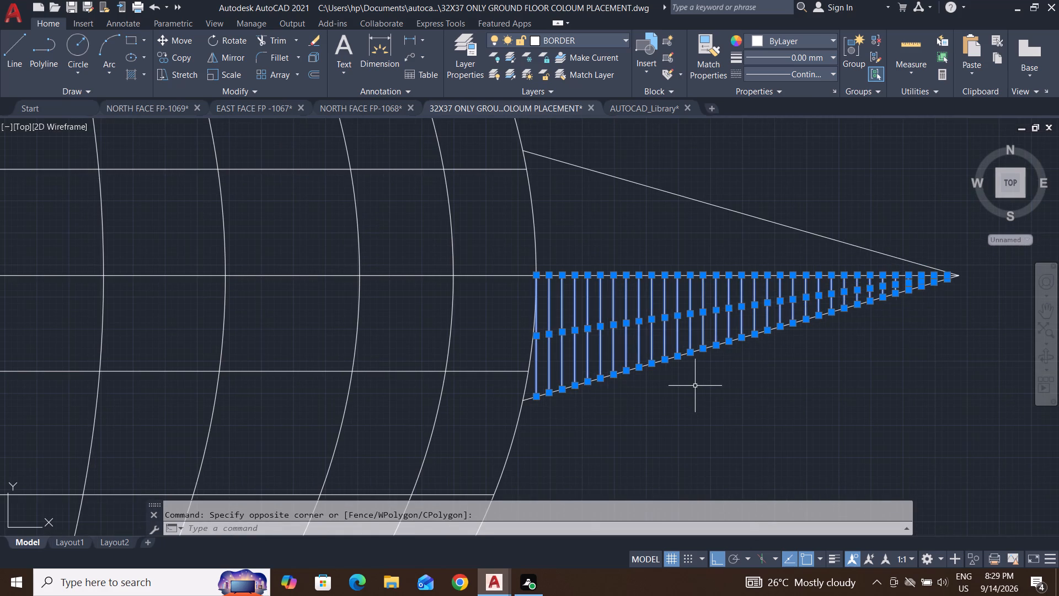
scroll(695, 386, "down", 3)
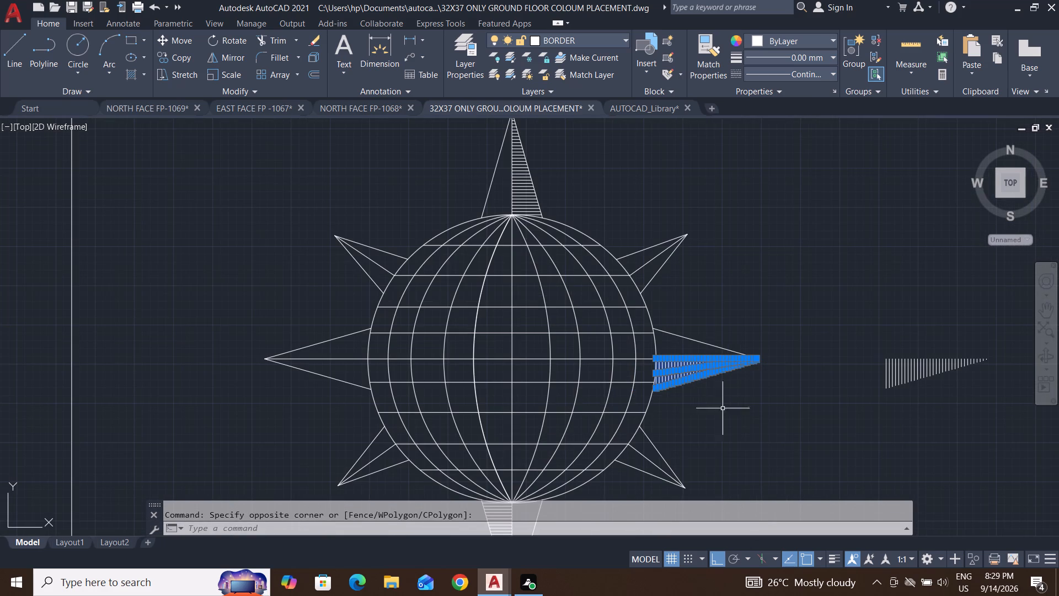
type("RO")
key("Return")
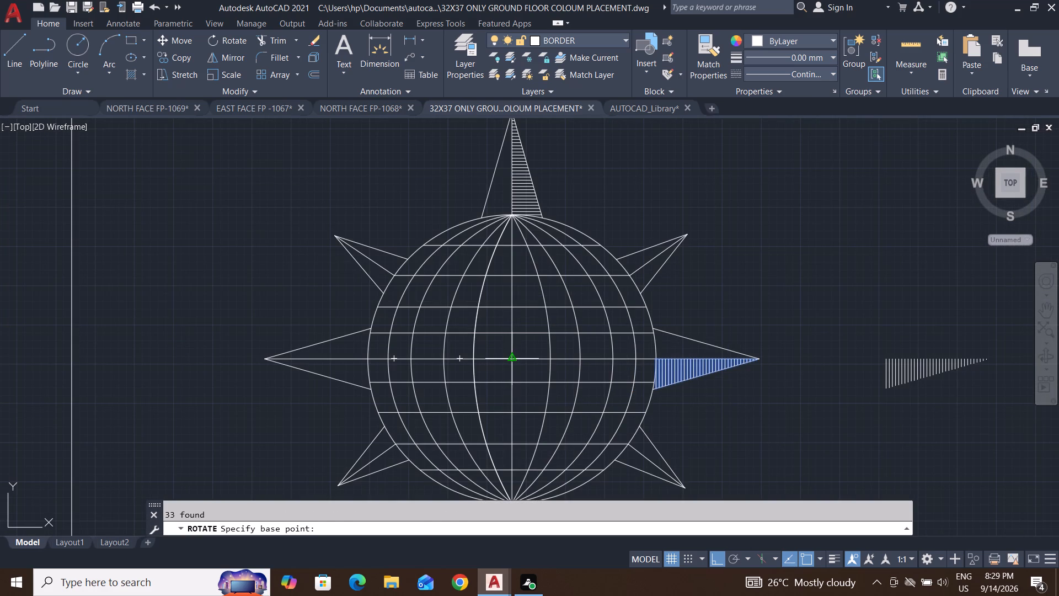
left_click(510, 360)
left_click(165, 447)
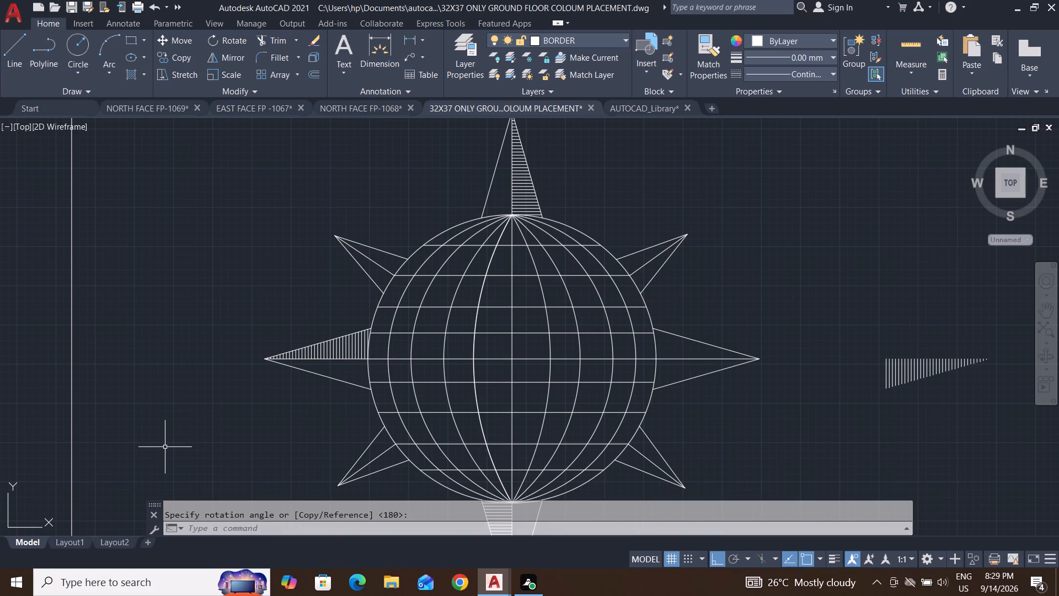
key("Return")
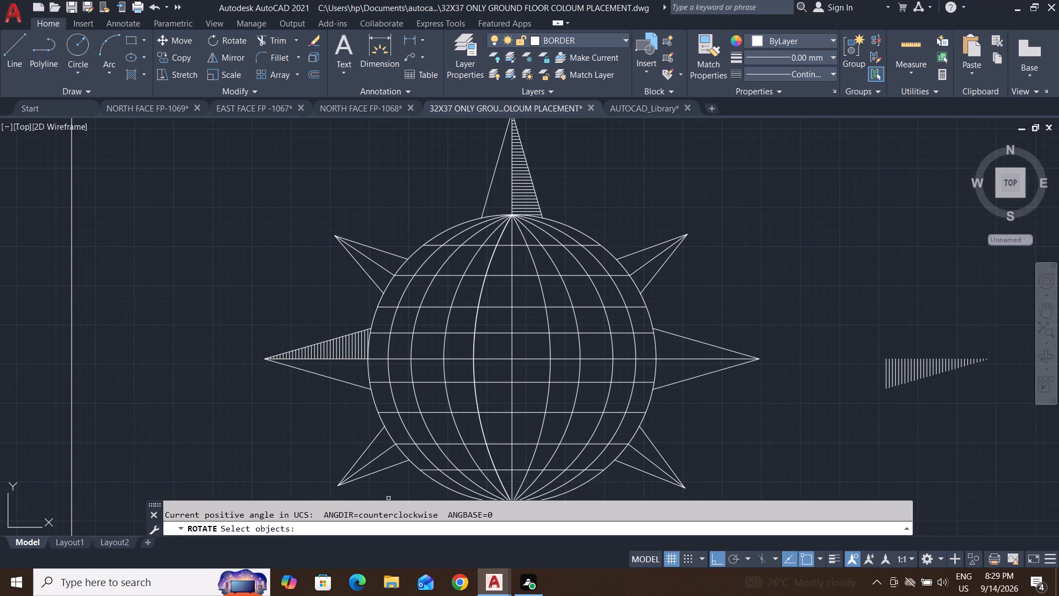
middle_click_drag(809, 440, 627, 390)
key("Escape")
key("Escape")
key("Escape")
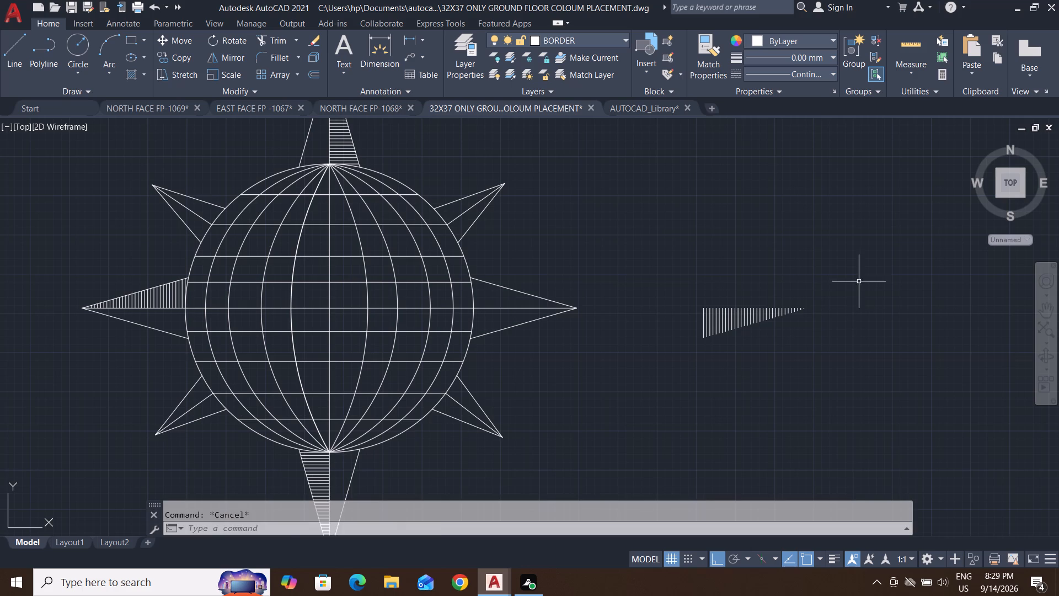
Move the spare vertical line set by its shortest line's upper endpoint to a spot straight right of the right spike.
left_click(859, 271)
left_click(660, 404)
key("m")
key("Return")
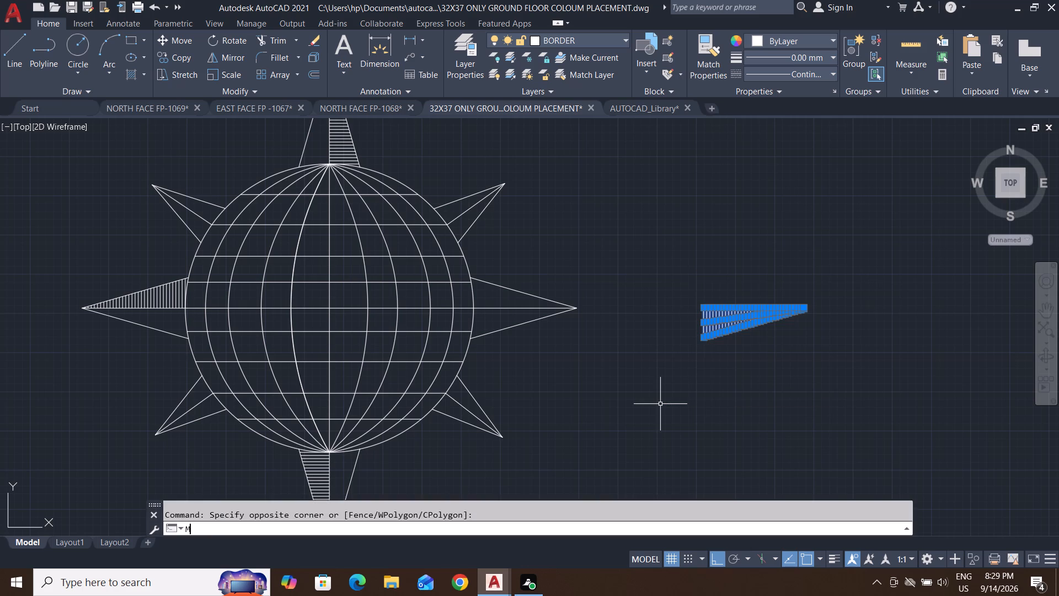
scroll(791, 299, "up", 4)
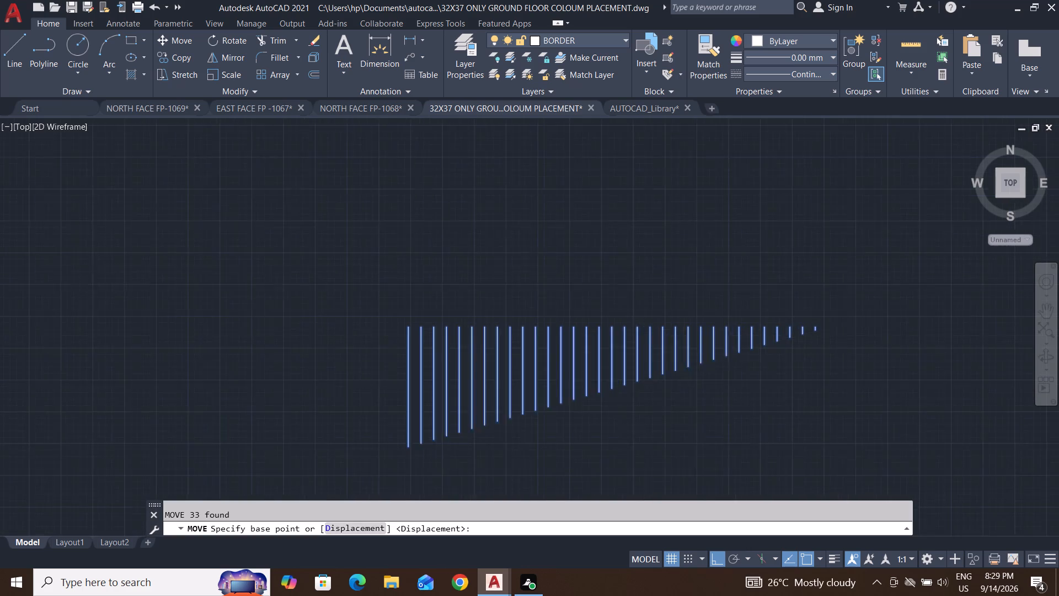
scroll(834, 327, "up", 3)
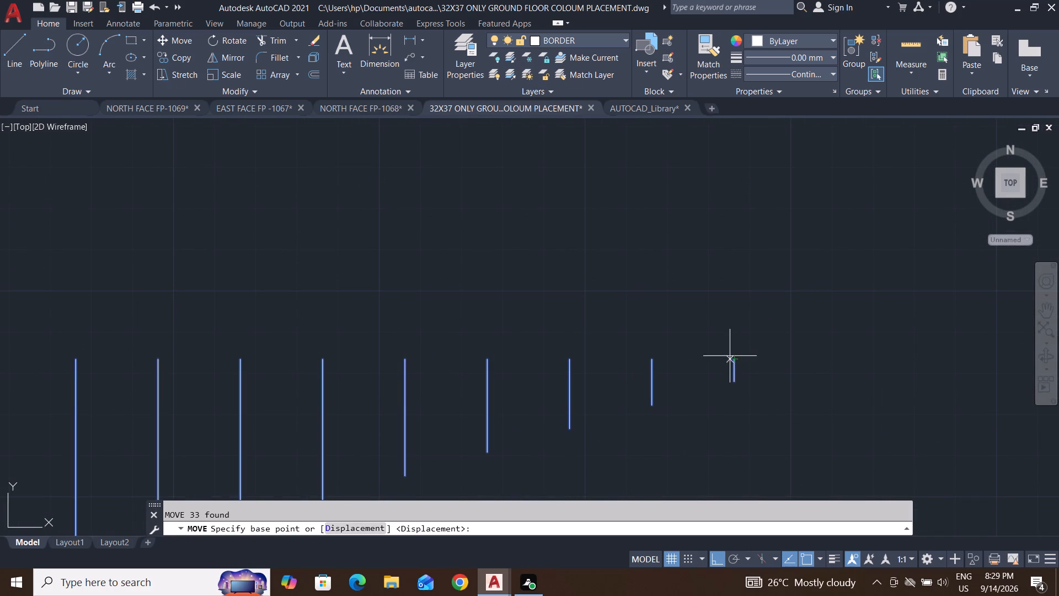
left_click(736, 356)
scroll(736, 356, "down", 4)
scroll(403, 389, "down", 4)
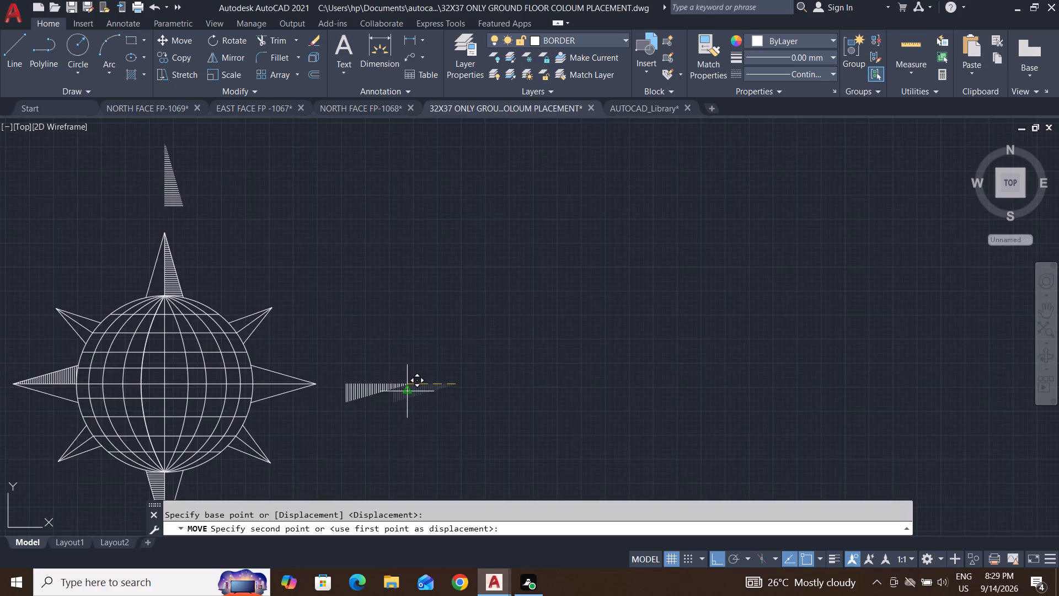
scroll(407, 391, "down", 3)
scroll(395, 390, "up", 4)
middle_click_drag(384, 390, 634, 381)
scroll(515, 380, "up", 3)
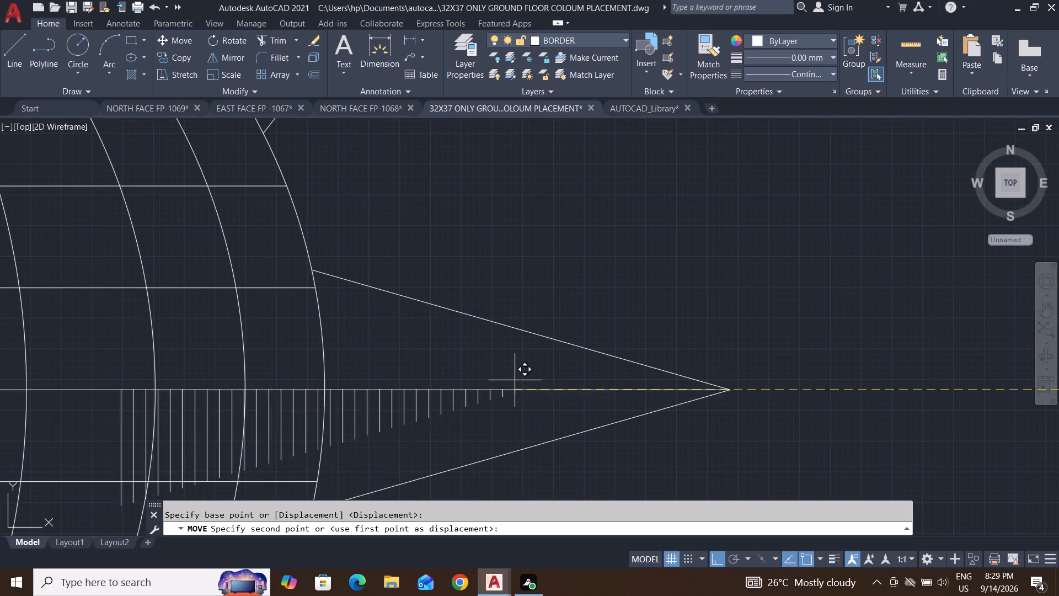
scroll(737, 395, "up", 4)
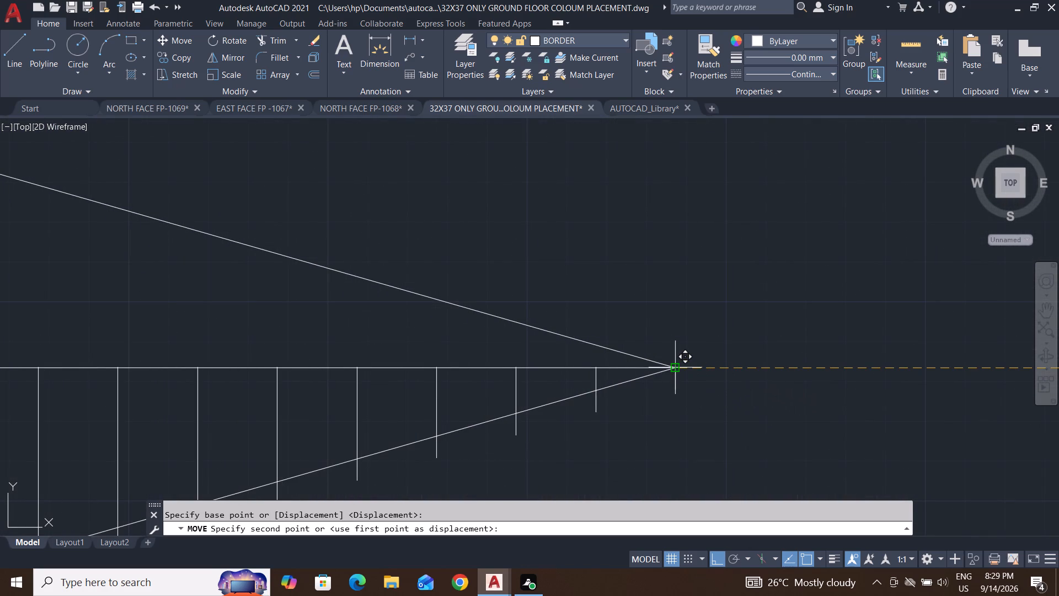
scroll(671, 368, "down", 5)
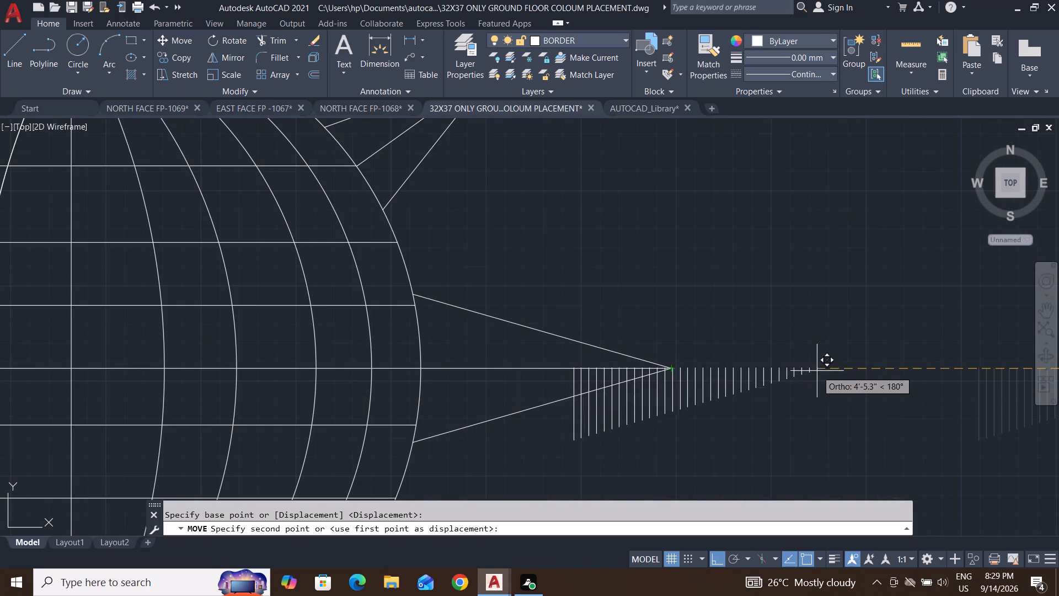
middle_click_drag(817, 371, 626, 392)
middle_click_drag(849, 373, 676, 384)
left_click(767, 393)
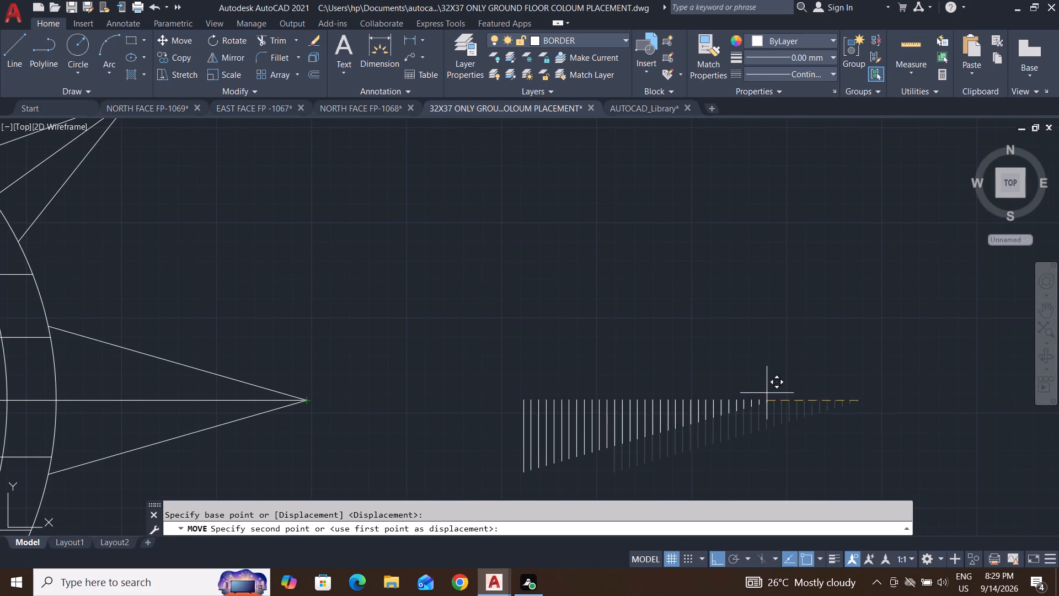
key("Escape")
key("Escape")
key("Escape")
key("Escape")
Move the spare vertical line set into the right spike's lower half, placing its longest line's upper endpoint on the globe's rightmost point.
left_click(833, 347)
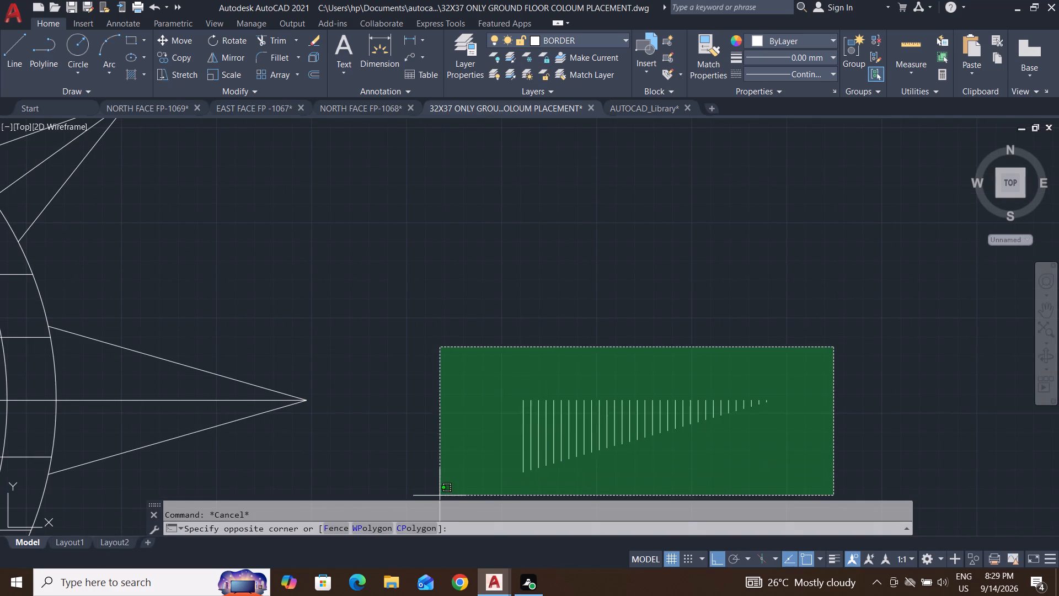
left_click(435, 494)
key("m")
key("Return")
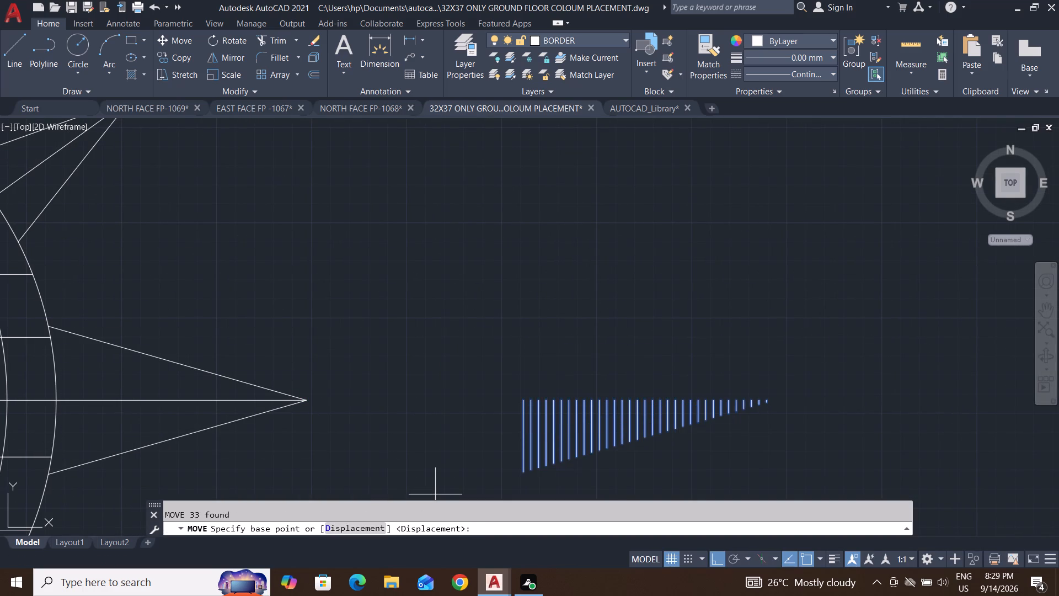
scroll(515, 396, "up", 2)
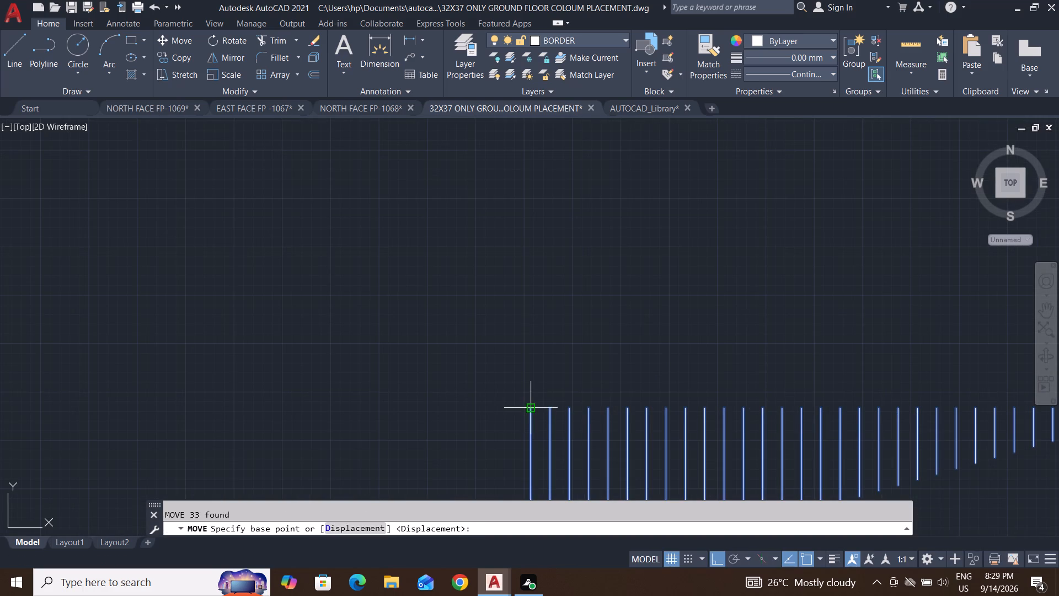
left_click(529, 407)
scroll(529, 407, "down", 4)
scroll(366, 415, "up", 3)
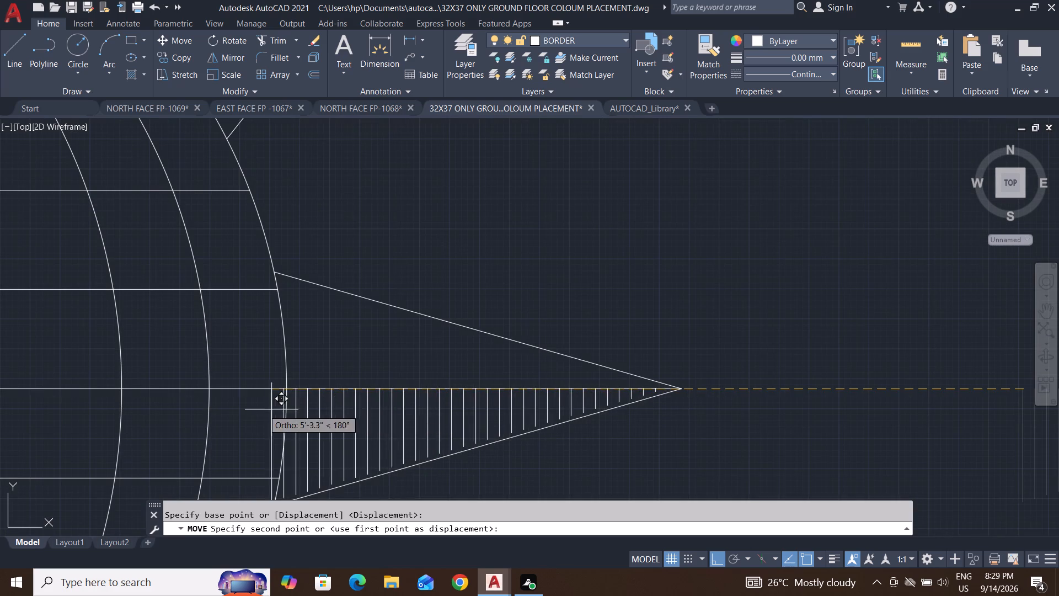
left_click(286, 384)
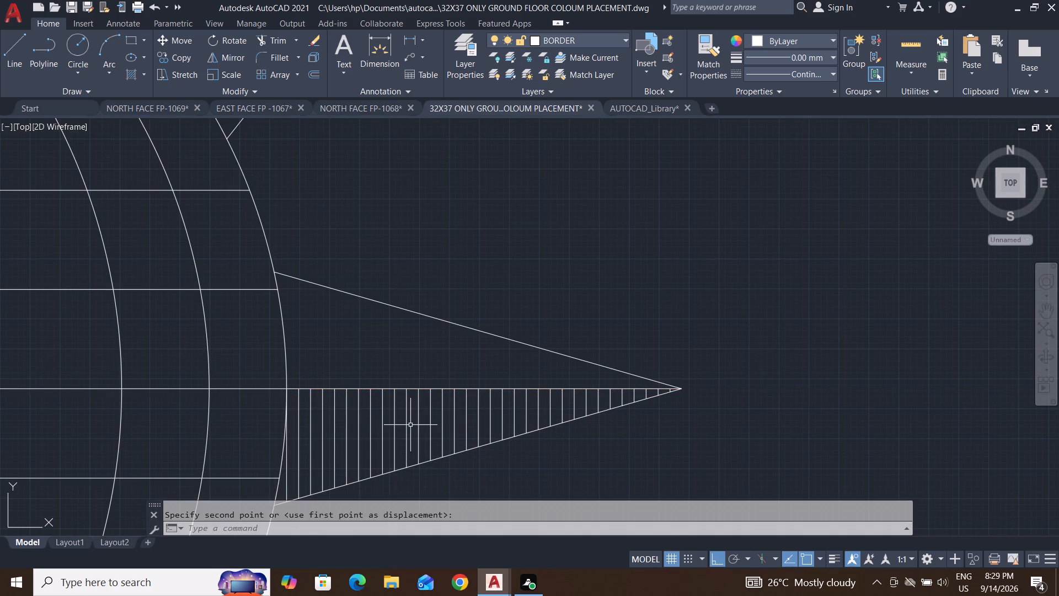
Erase the spare set of horizontal lines above the top spike.
scroll(411, 425, "down", 2)
scroll(534, 374, "down", 3)
middle_click_drag(539, 375, 574, 316)
key("Escape")
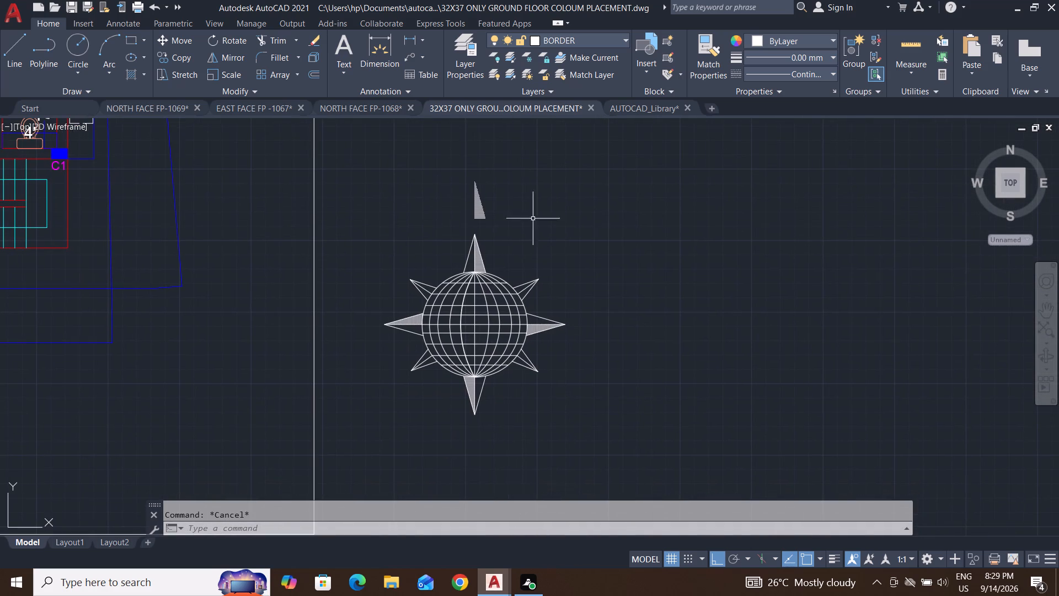
key("Escape")
key("Escape")
left_click(531, 160)
left_click(447, 225)
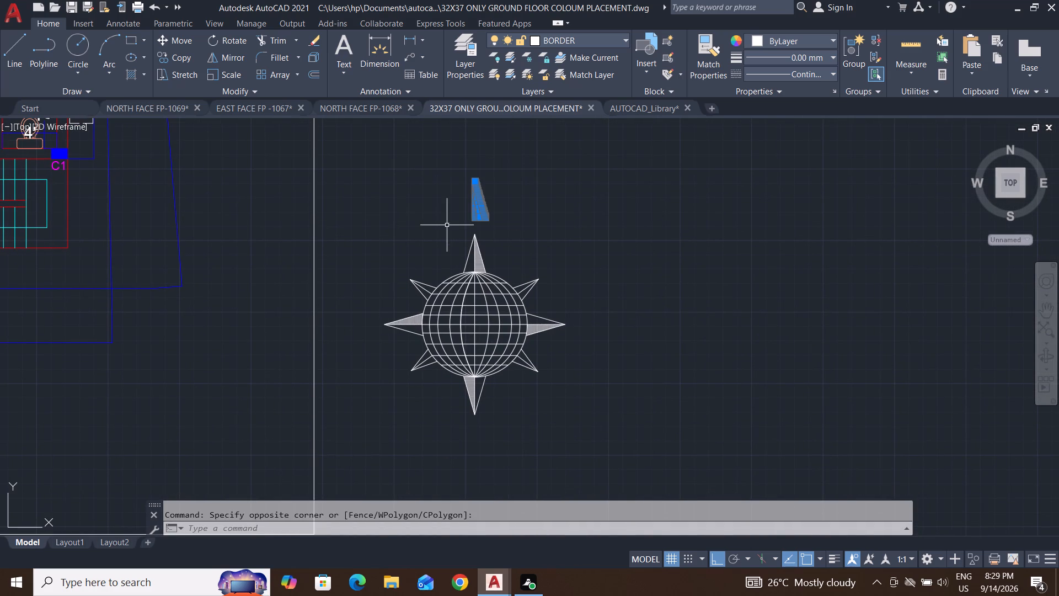
key("Delete")
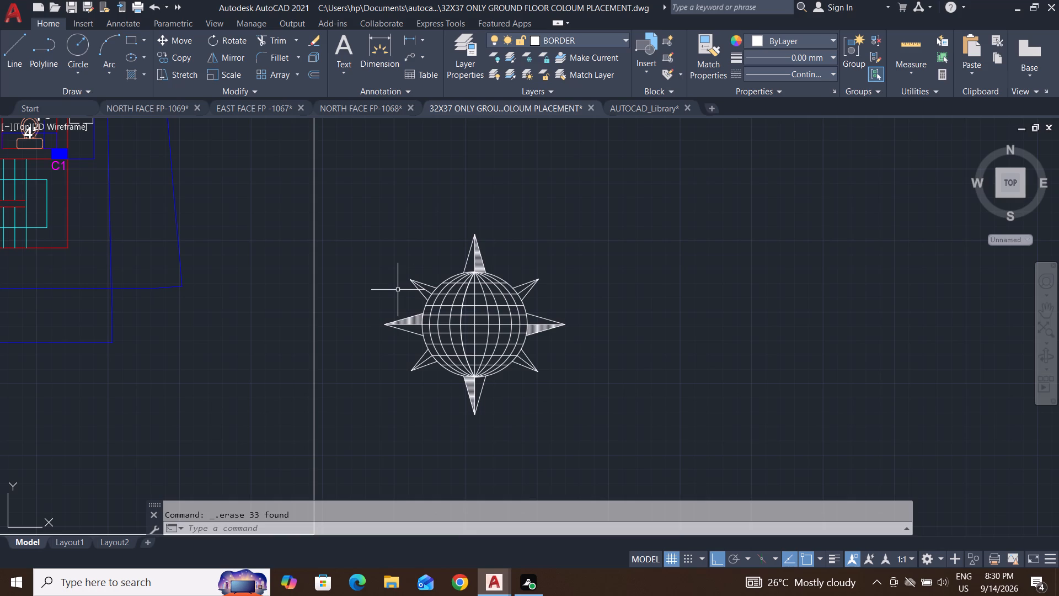
key("Escape")
Draw a circle of about 4'-11" radius around the globe, centred on the globe's centre.
left_click(78, 43)
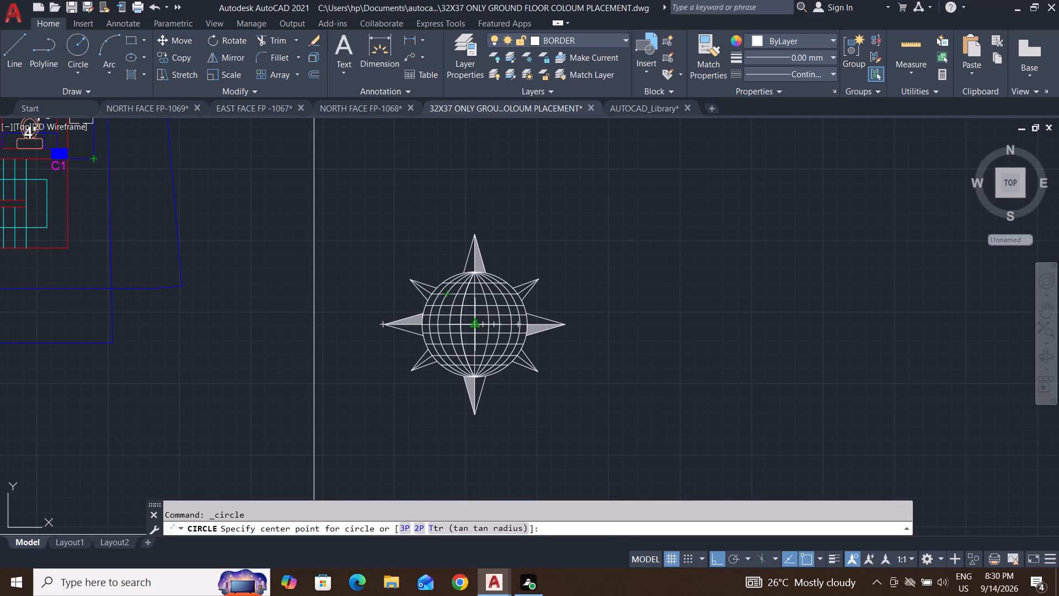
left_click(475, 321)
scroll(474, 260, "up", 1)
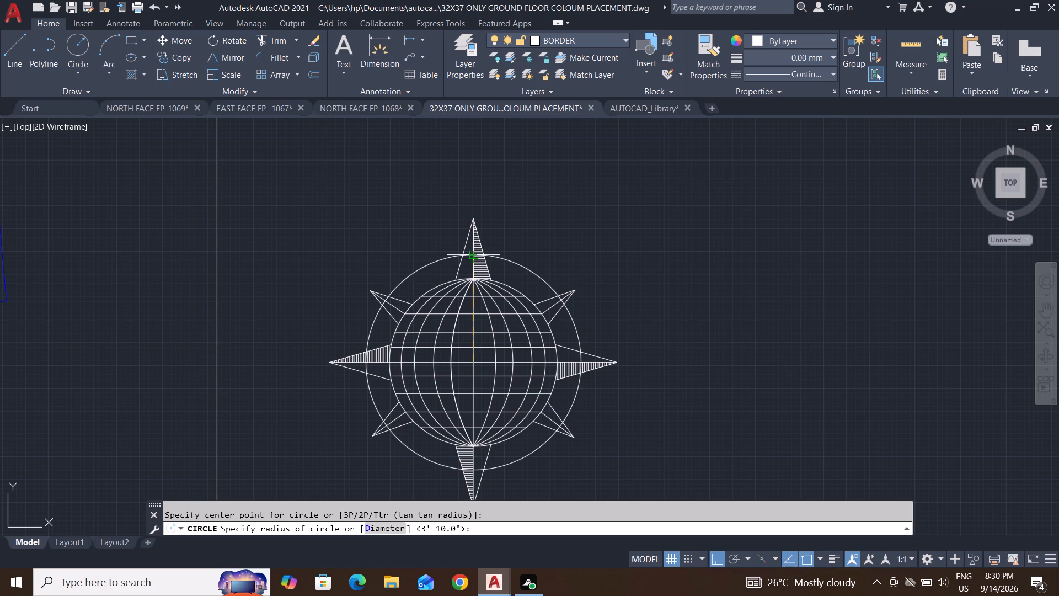
left_click(474, 255)
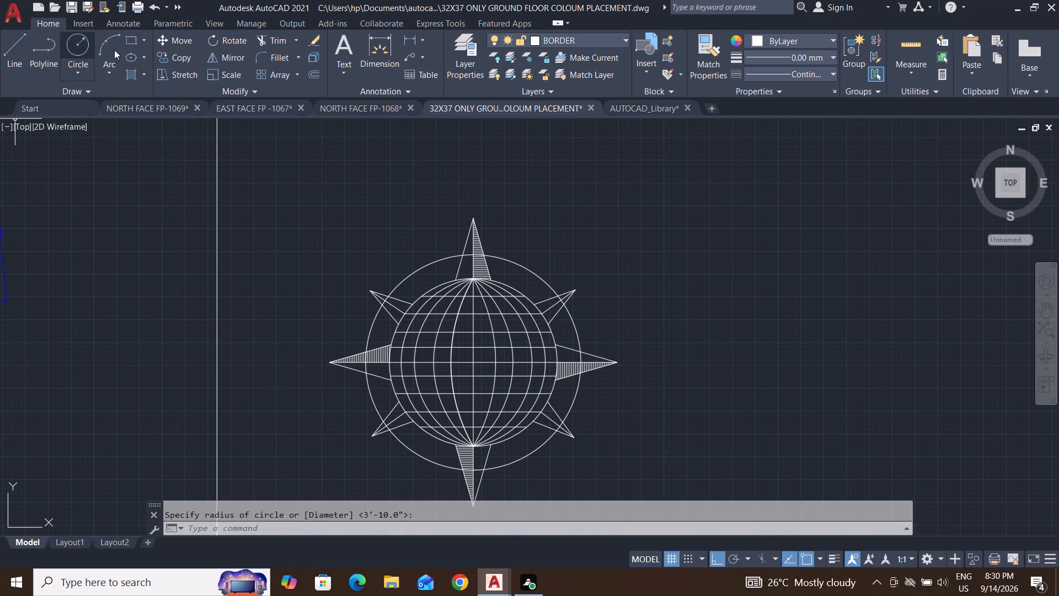
Draw a second concentric circle from the globe's centre, slightly inside the outer ring and outside the globe.
left_click(82, 46)
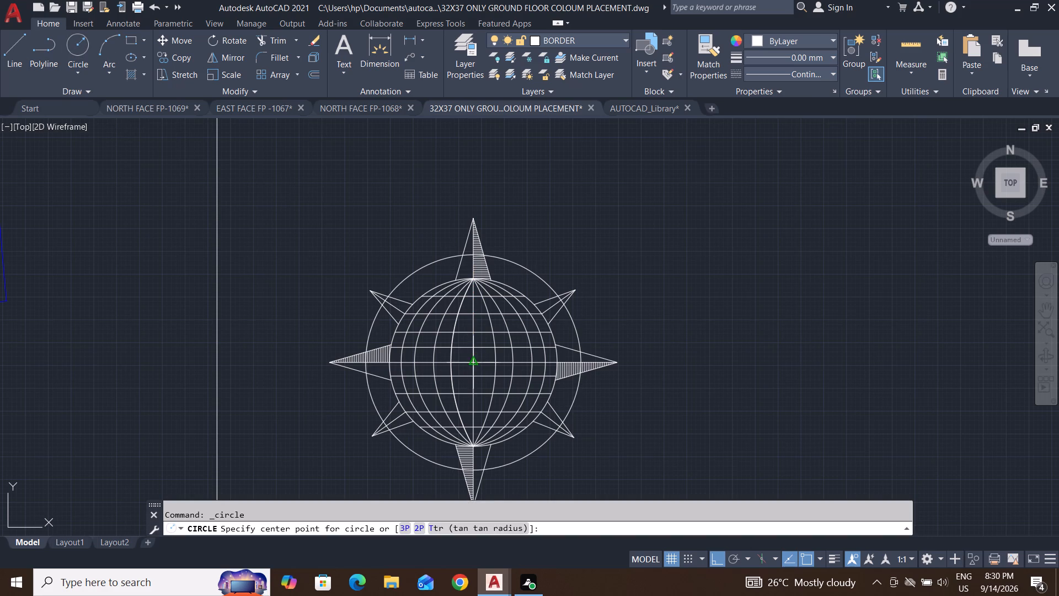
left_click(475, 362)
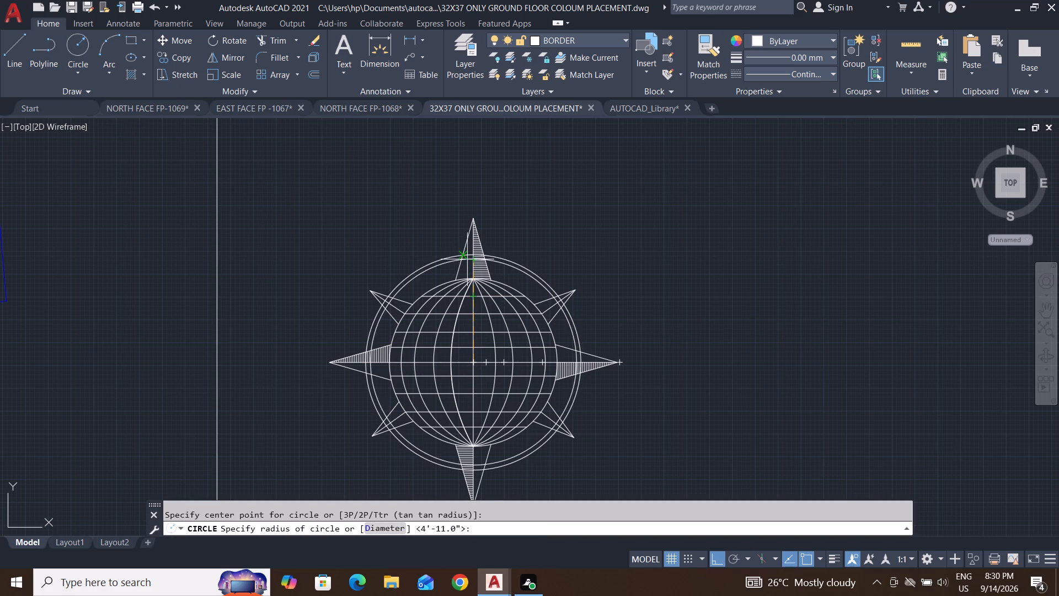
left_click(467, 264)
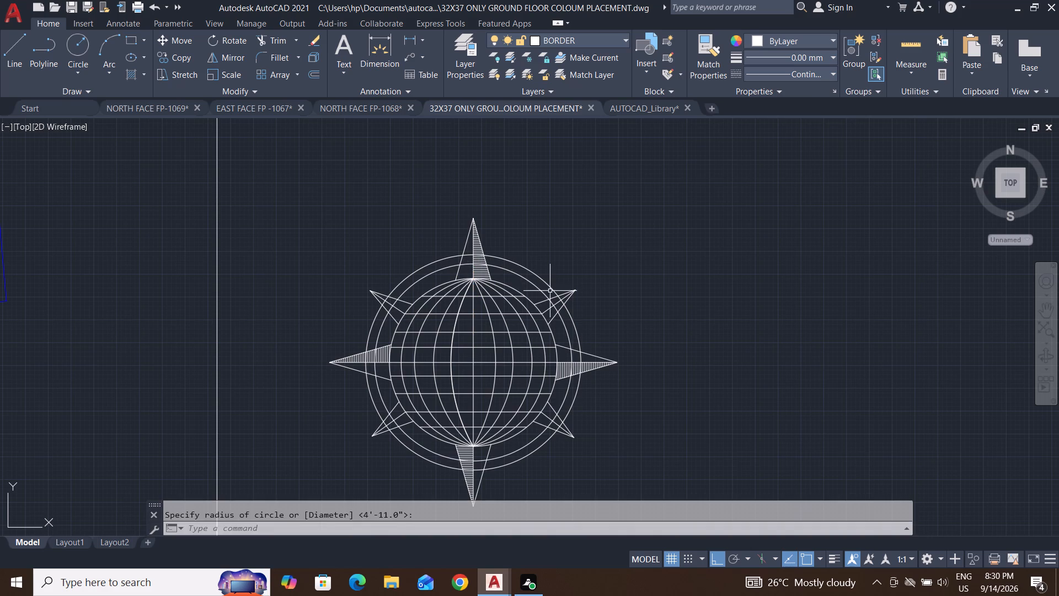
Trim away the portions of both ring circles that cross the left and right halves of the top spike.
scroll(472, 278, "up", 3)
scroll(543, 234, "up", 3)
key("Escape")
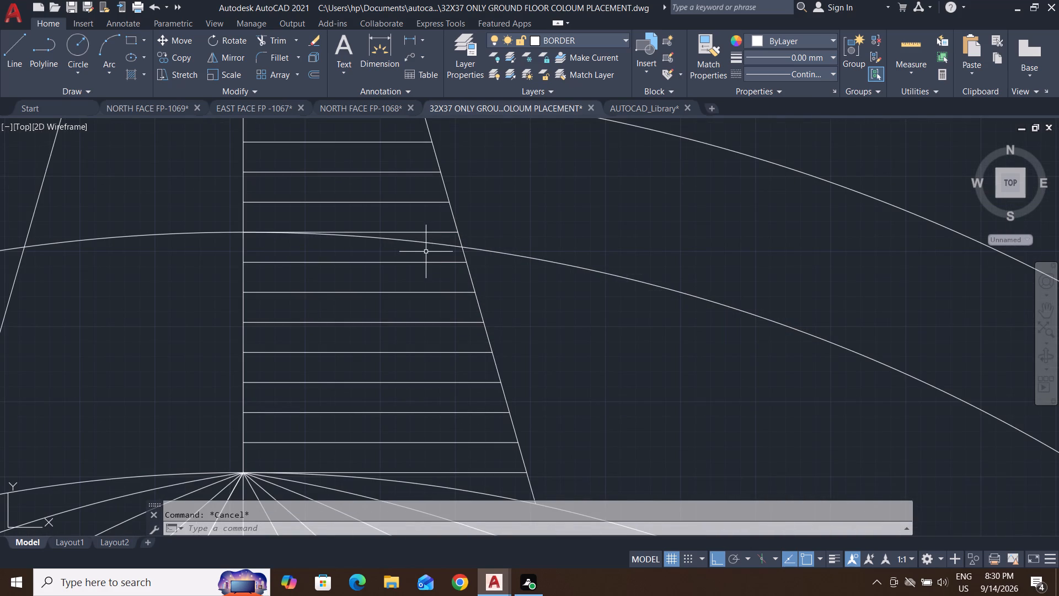
key("Escape")
key("Escape")
key("Escape")
key("Escape")
type("TR")
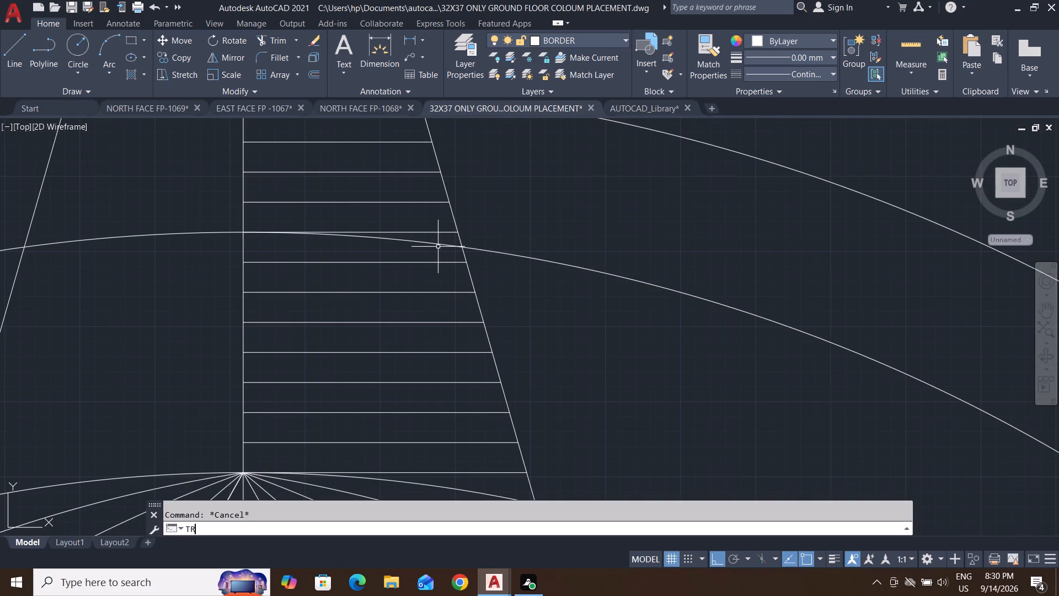
key("space")
key("space")
left_click(196, 193)
left_click(164, 341)
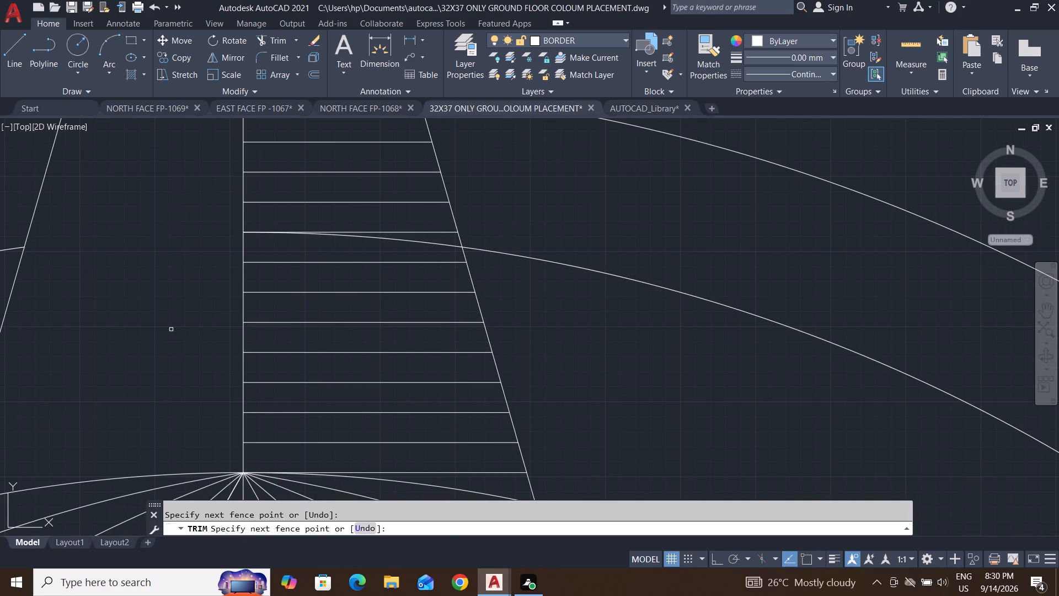
scroll(164, 341, "down", 4)
middle_click_drag(164, 341, 233, 322)
left_click(238, 242)
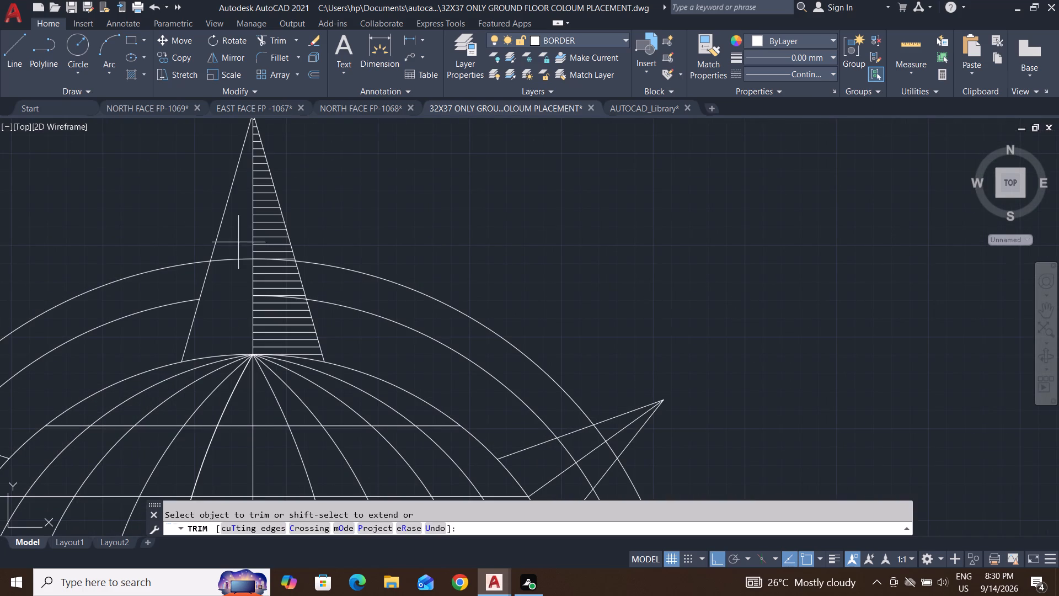
left_click(217, 334)
scroll(284, 307, "up", 4)
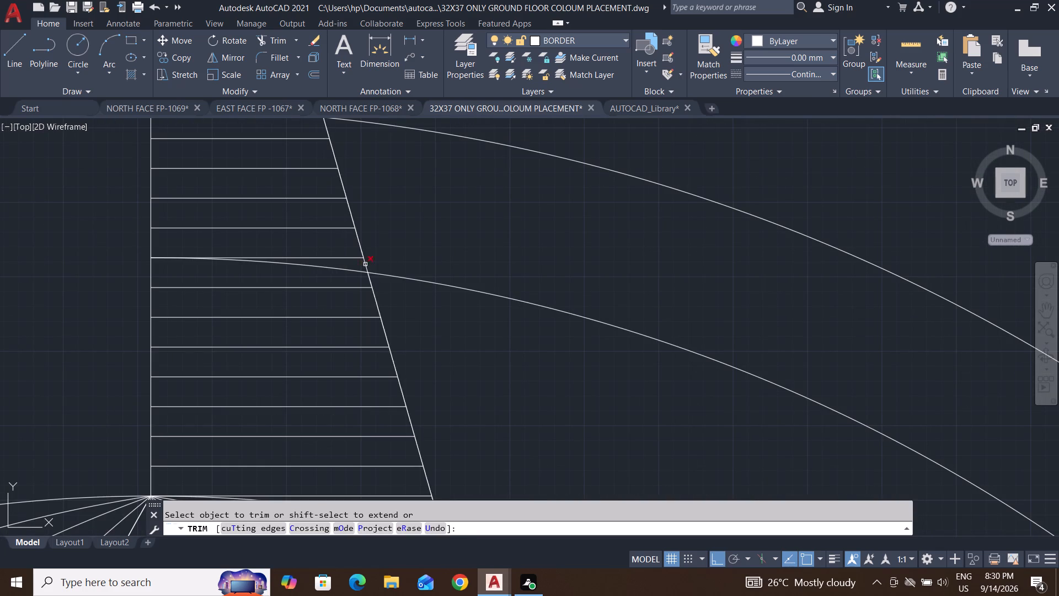
left_click(354, 270)
scroll(353, 286, "down", 2)
scroll(331, 228, "up", 3)
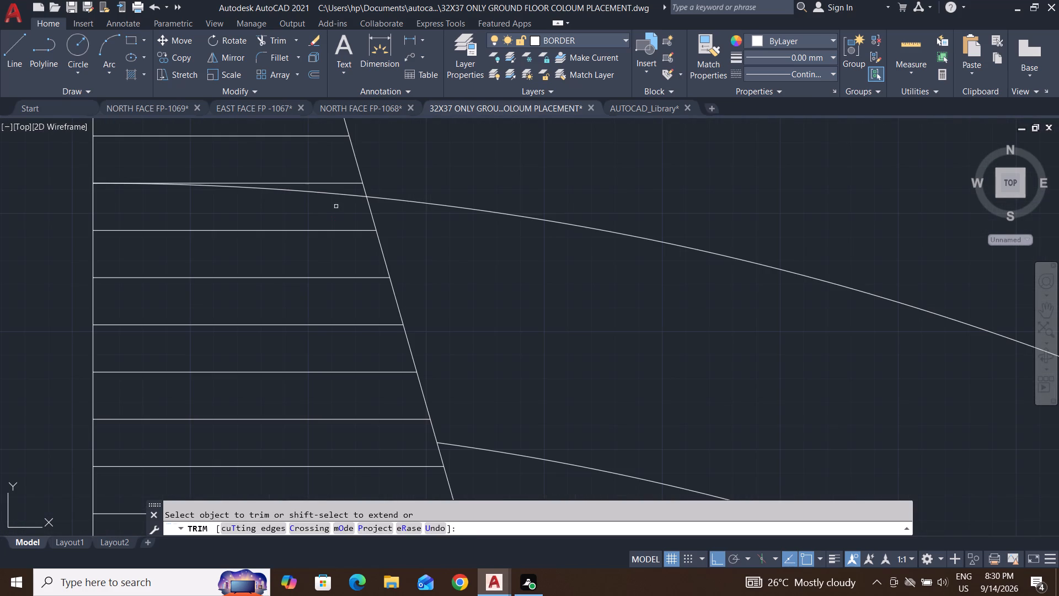
left_click(351, 196)
scroll(349, 202, "down", 8)
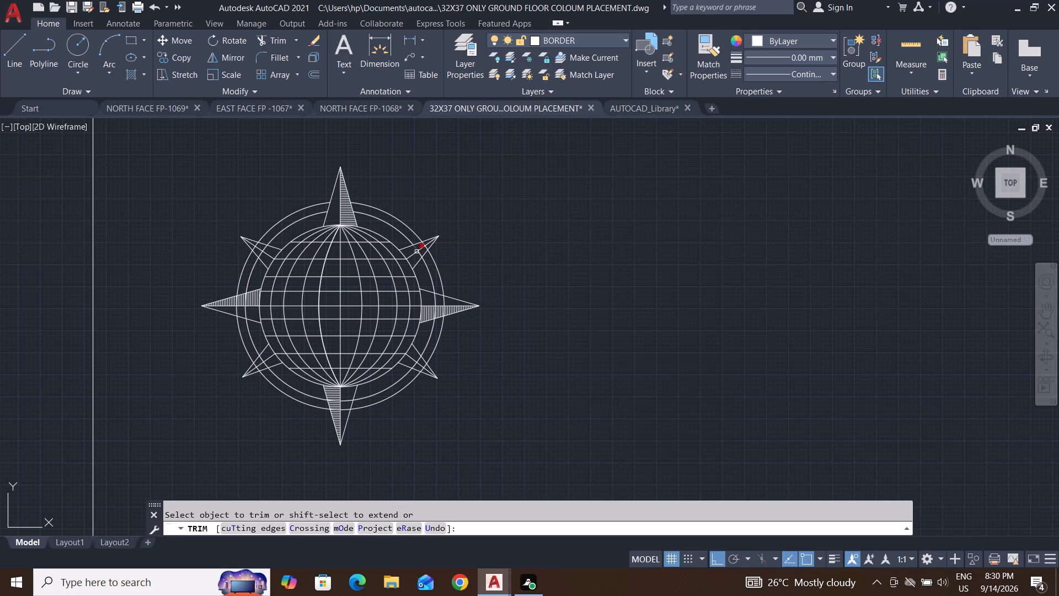
Trim away the portions of both ring circles that cross the upper and lower halves of the right spike.
scroll(416, 252, "up", 1)
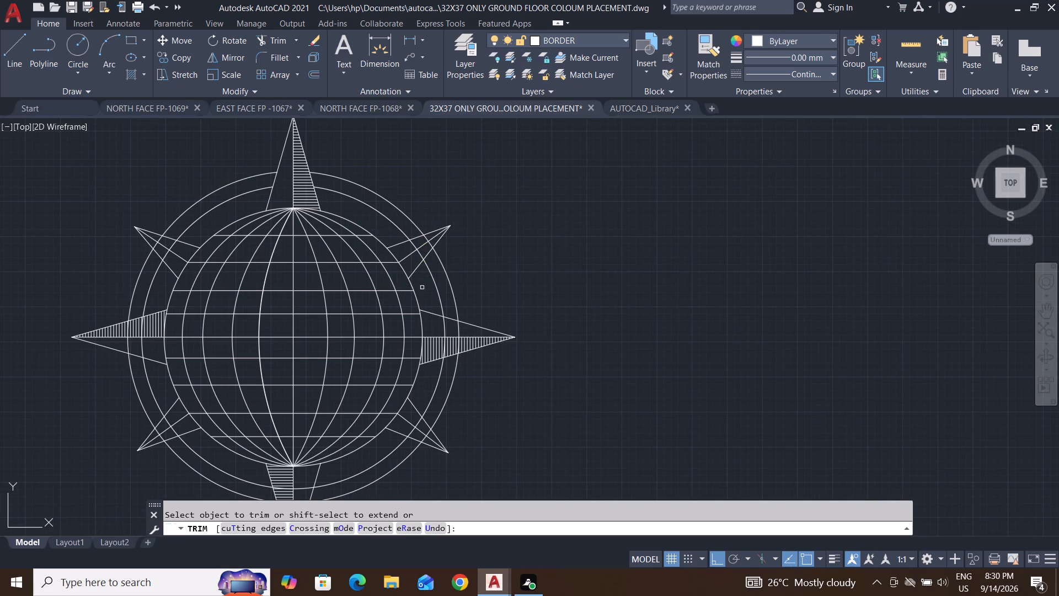
left_click(422, 247)
left_click(434, 328)
left_click(471, 330)
scroll(431, 366, "up", 4)
left_click(499, 316)
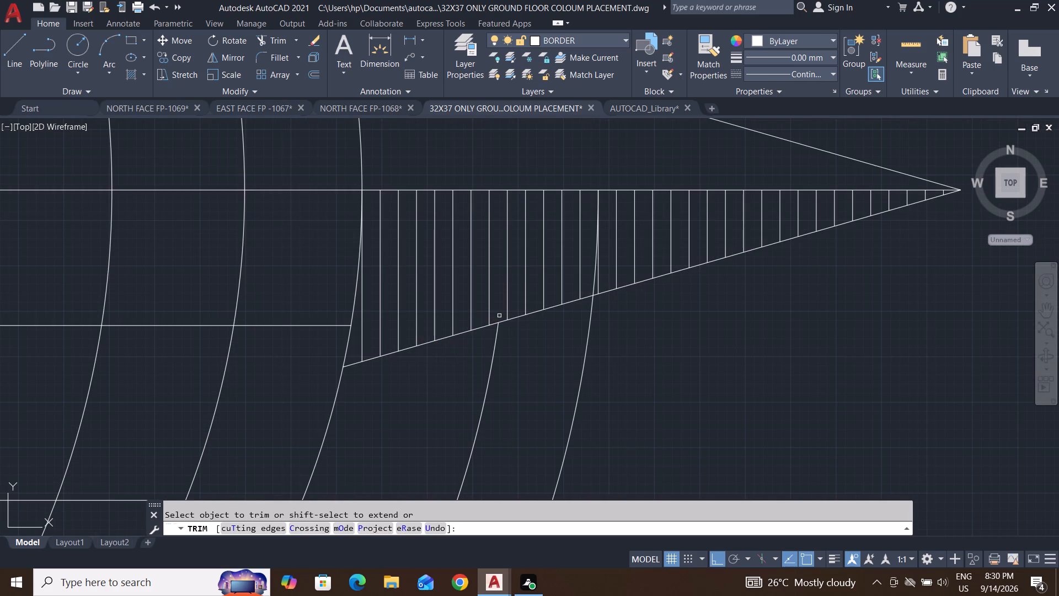
left_click(592, 290)
scroll(568, 307, "down", 4)
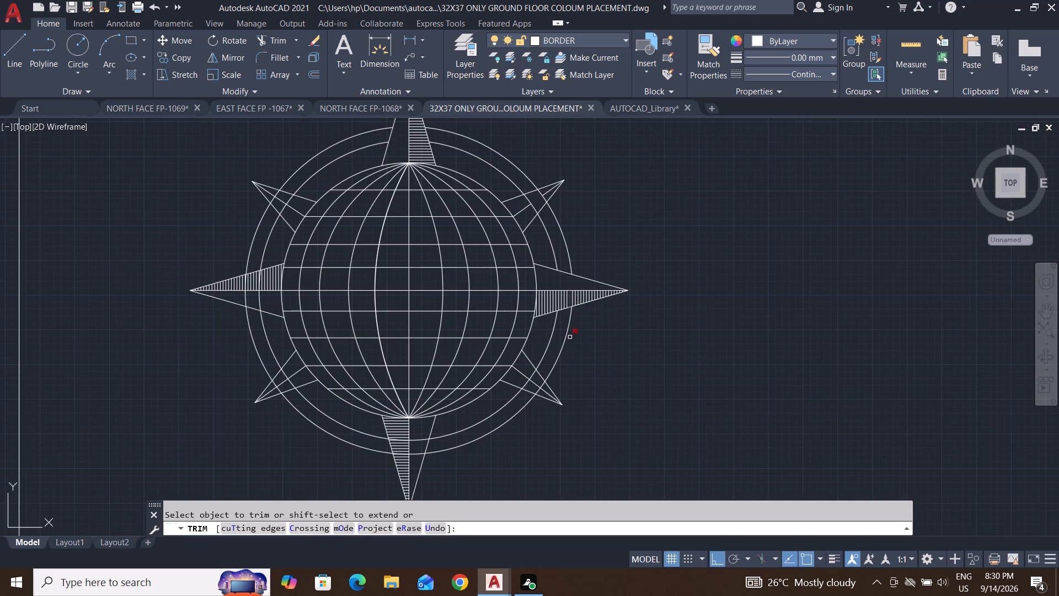
Trim away the part of the lower-right diagonal spike's centre line that lies between the two rings.
scroll(523, 393, "up", 2)
left_click(549, 364)
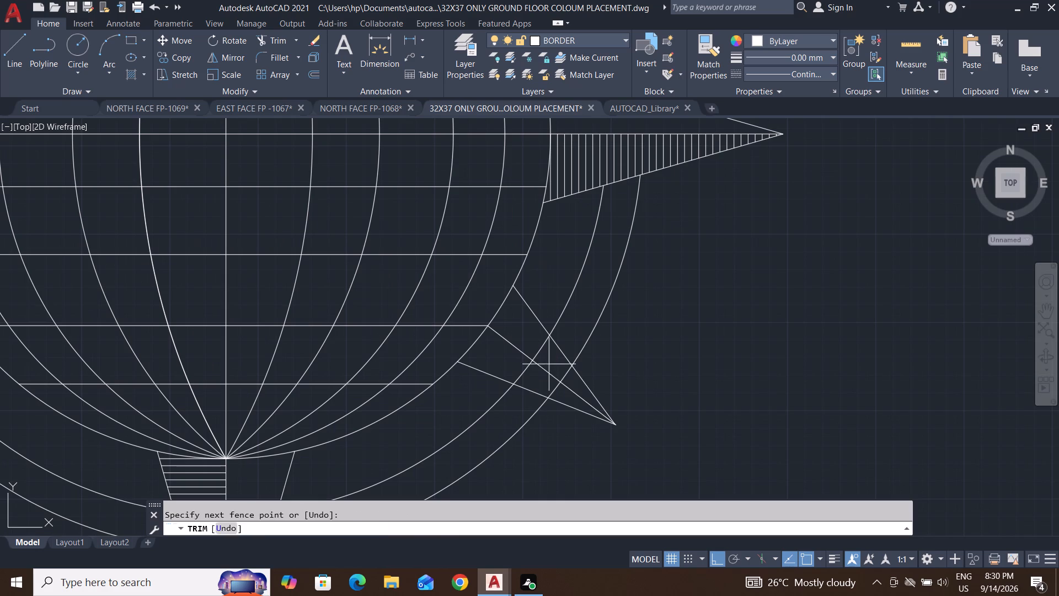
left_click(543, 380)
scroll(544, 377, "down", 4)
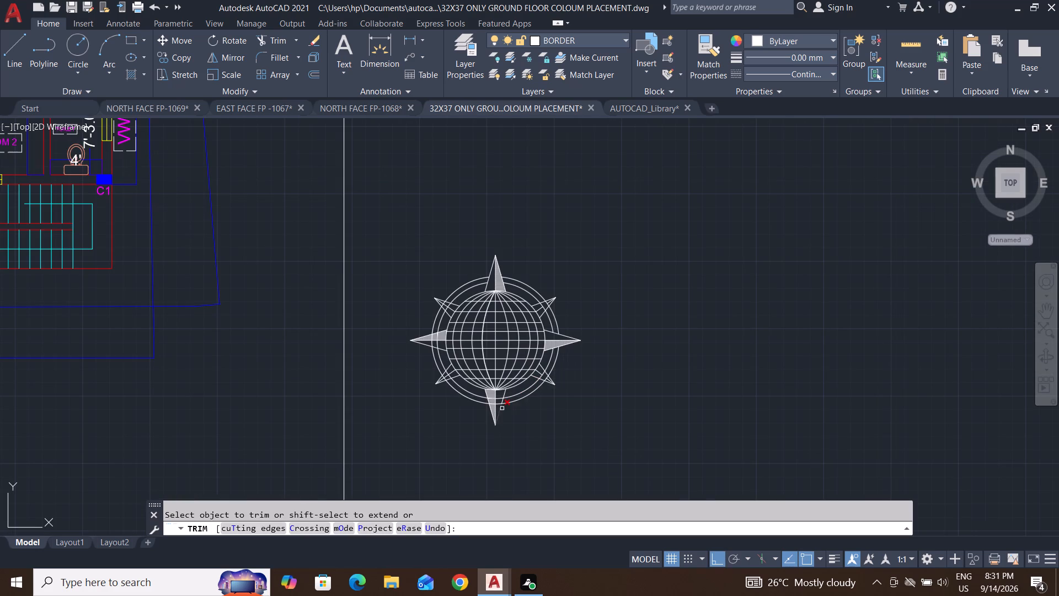
Trim away the portions of both ring circles that cross the left and right halves of the bottom spike.
scroll(543, 379, "up", 4)
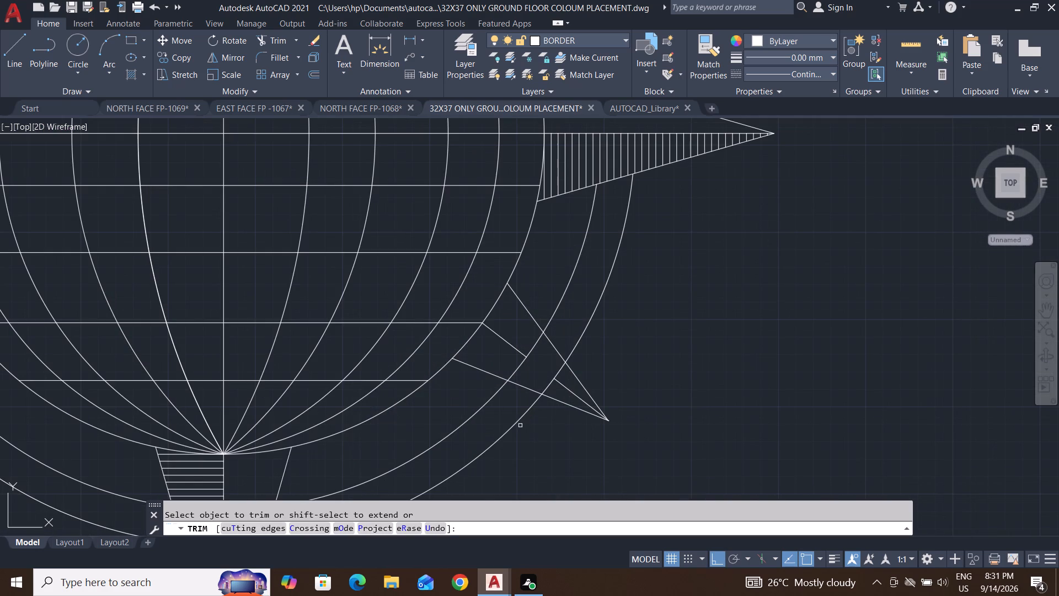
scroll(518, 403, "down", 2)
scroll(404, 456, "up", 3)
middle_click_drag(404, 456, 432, 415)
left_click(478, 337)
left_click(453, 440)
scroll(376, 388, "up", 3)
left_click(295, 315)
scroll(295, 315, "down", 3)
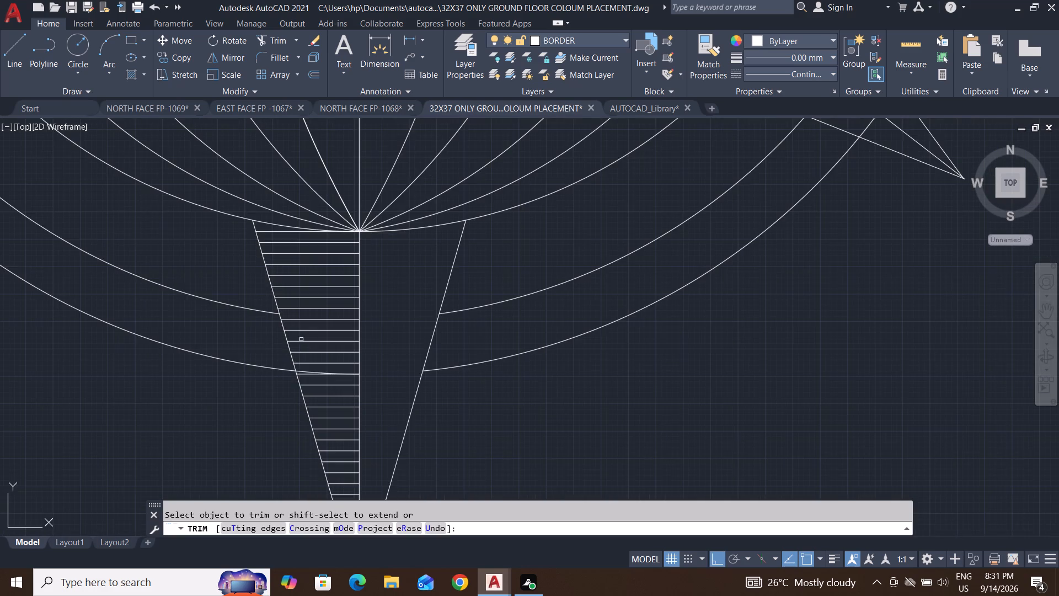
scroll(302, 386, "up", 3)
left_click(299, 334)
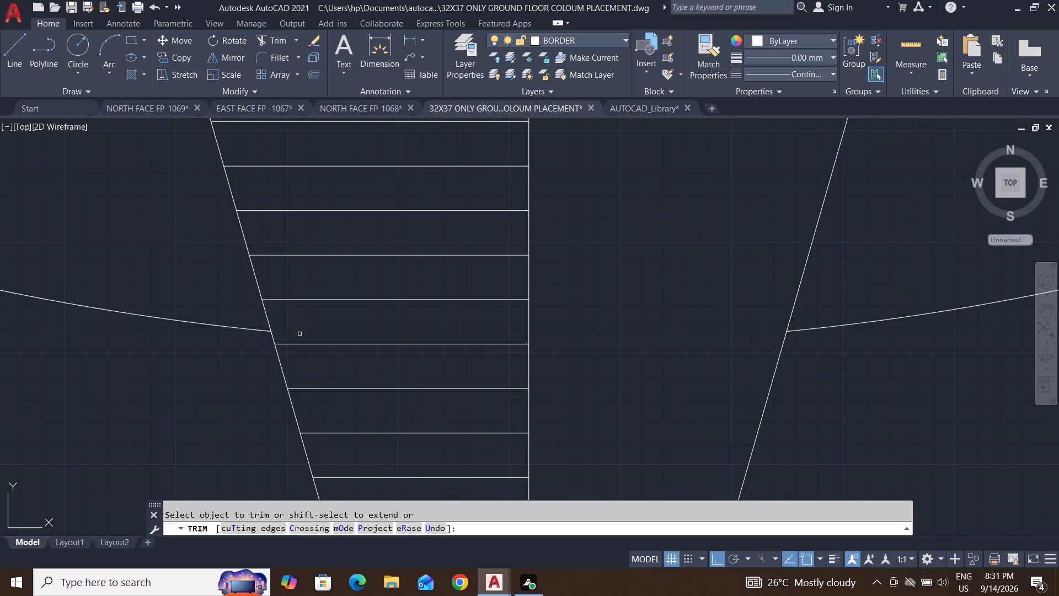
scroll(448, 379, "down", 4)
Trim away the part of the lower-left diagonal spike's centre line that lies between the two rings.
middle_click_drag(371, 407, 472, 461)
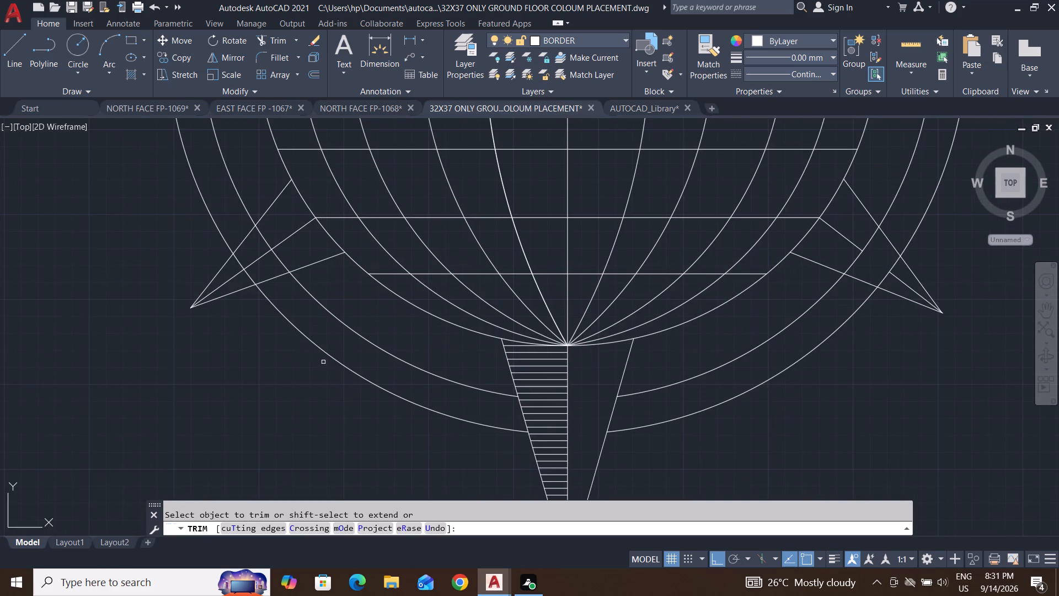
left_click(263, 257)
left_click(282, 292)
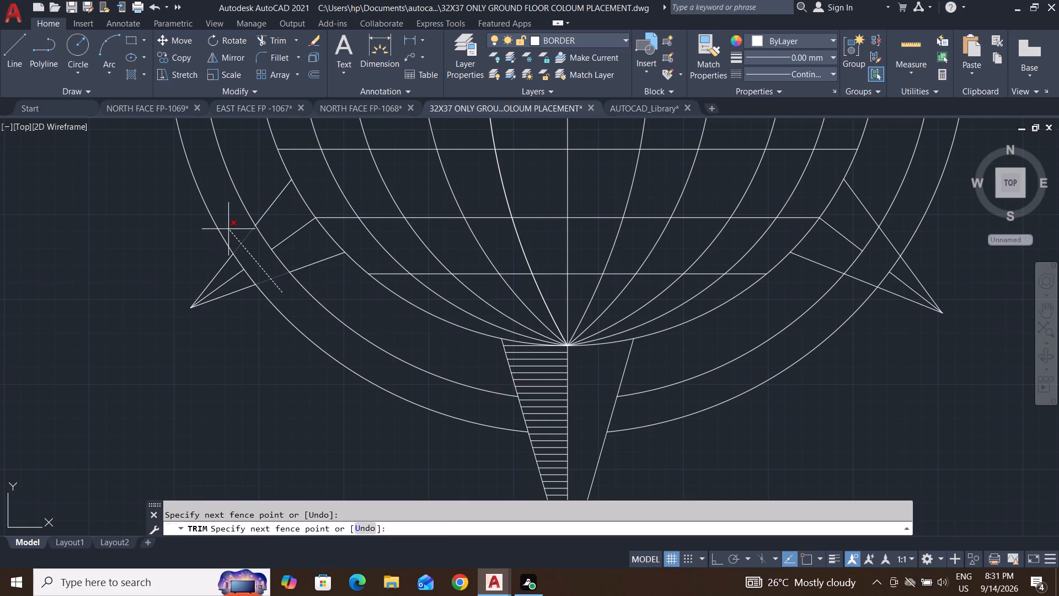
left_click(310, 308)
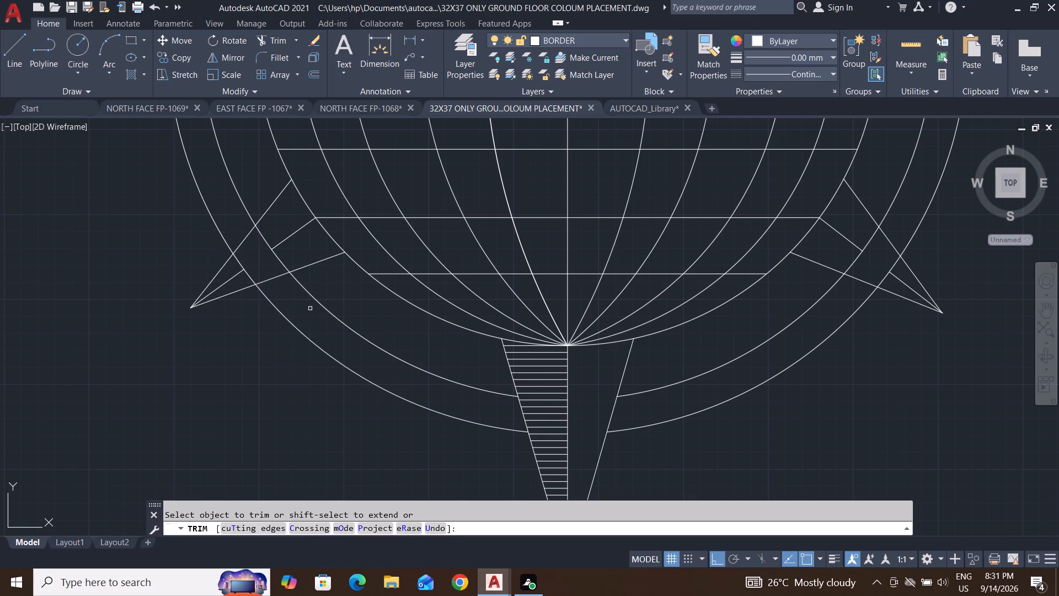
Trim the upper-right, lower-right and lower-left diagonal spikes' edge lines where they pass between the two rings.
scroll(286, 393, "down", 2)
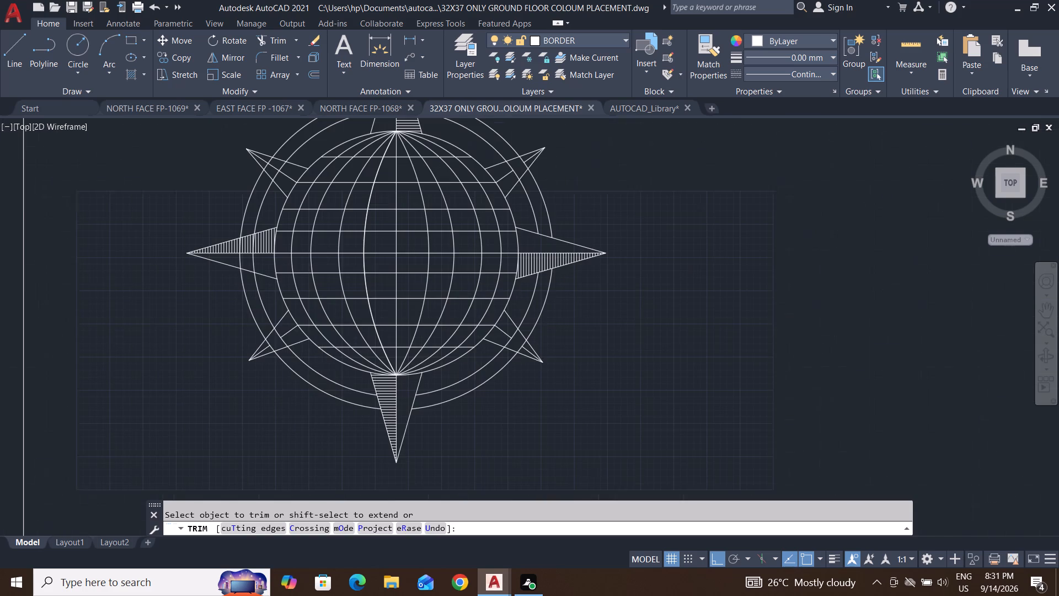
middle_click_drag(476, 347, 548, 437)
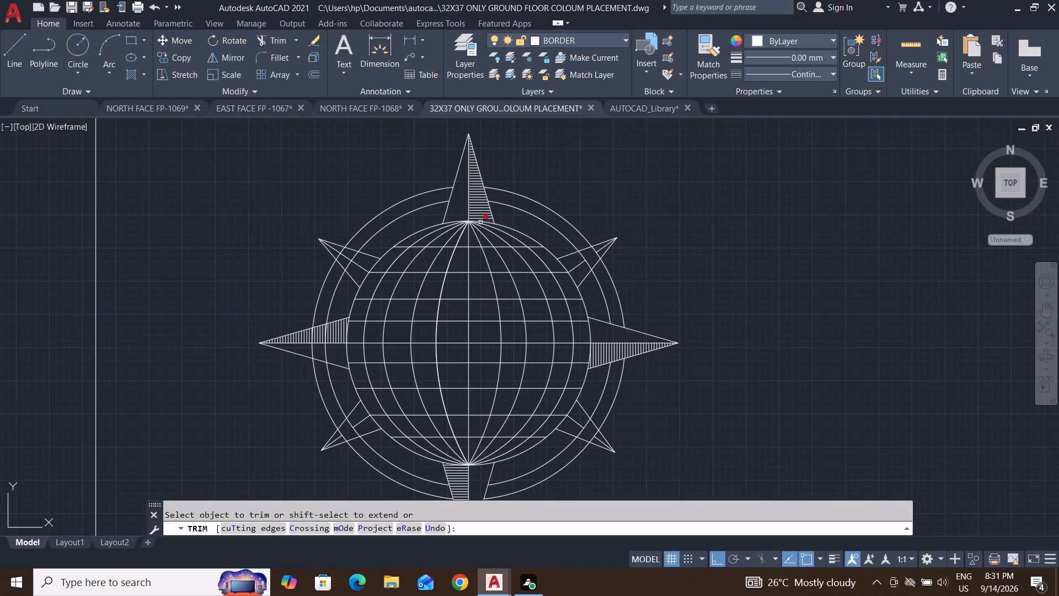
middle_click_drag(590, 304, 544, 272)
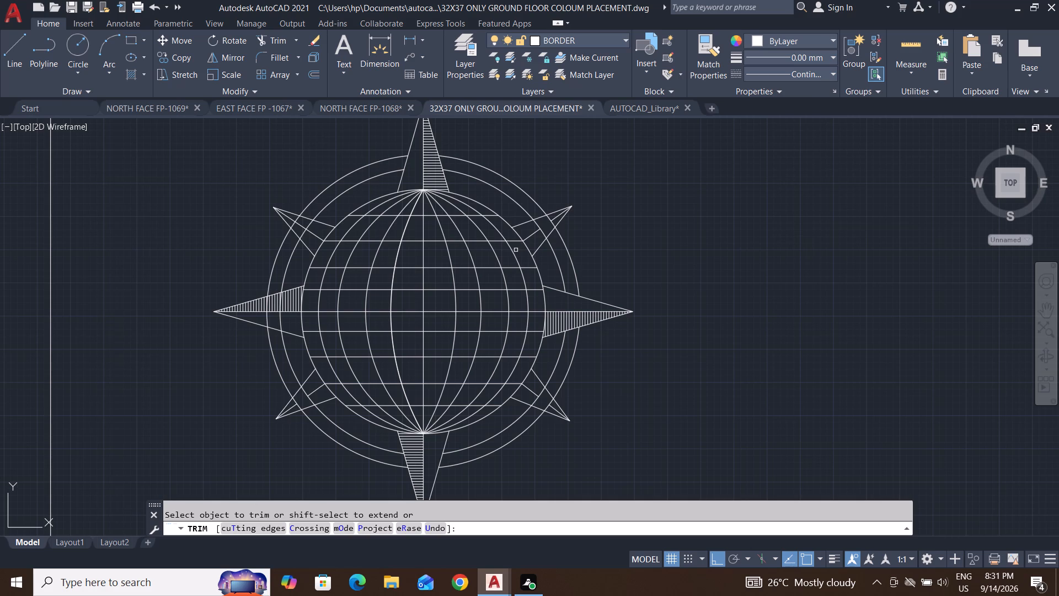
left_click(536, 211)
left_click(555, 241)
left_click(529, 421)
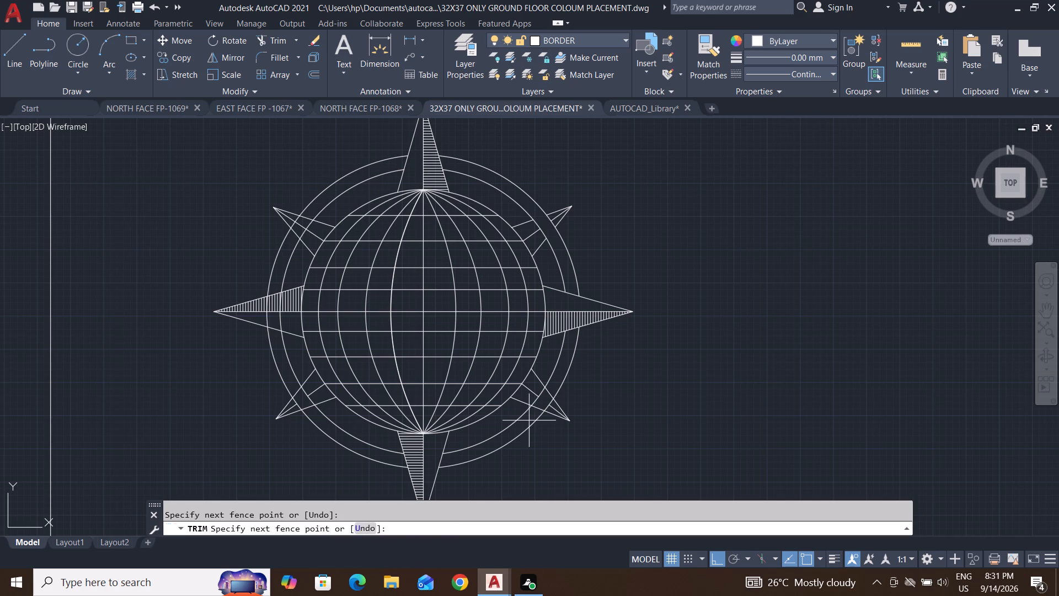
left_click(559, 380)
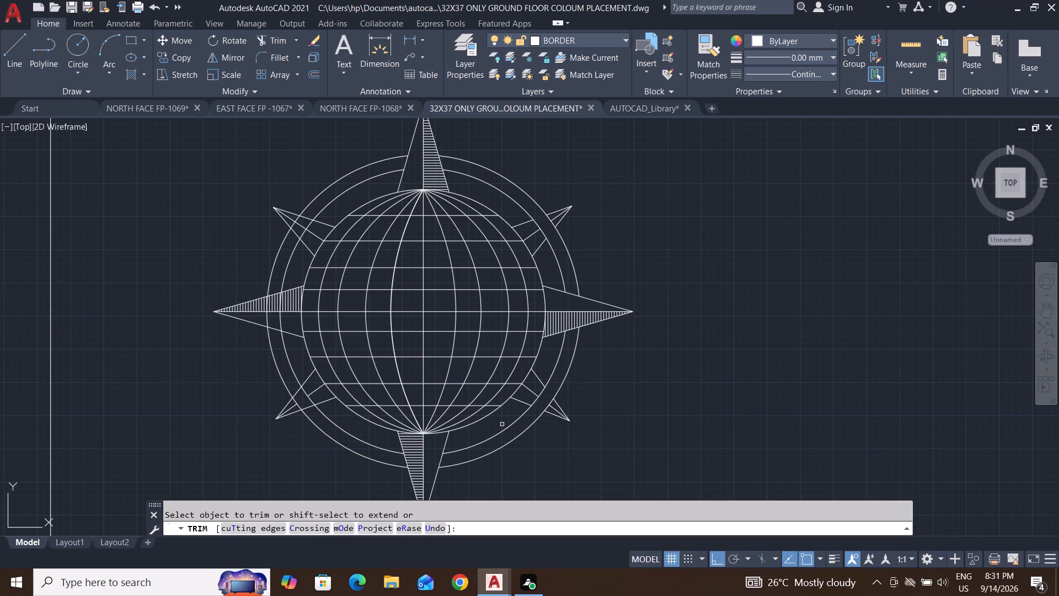
scroll(308, 412, "up", 3)
left_click(311, 411)
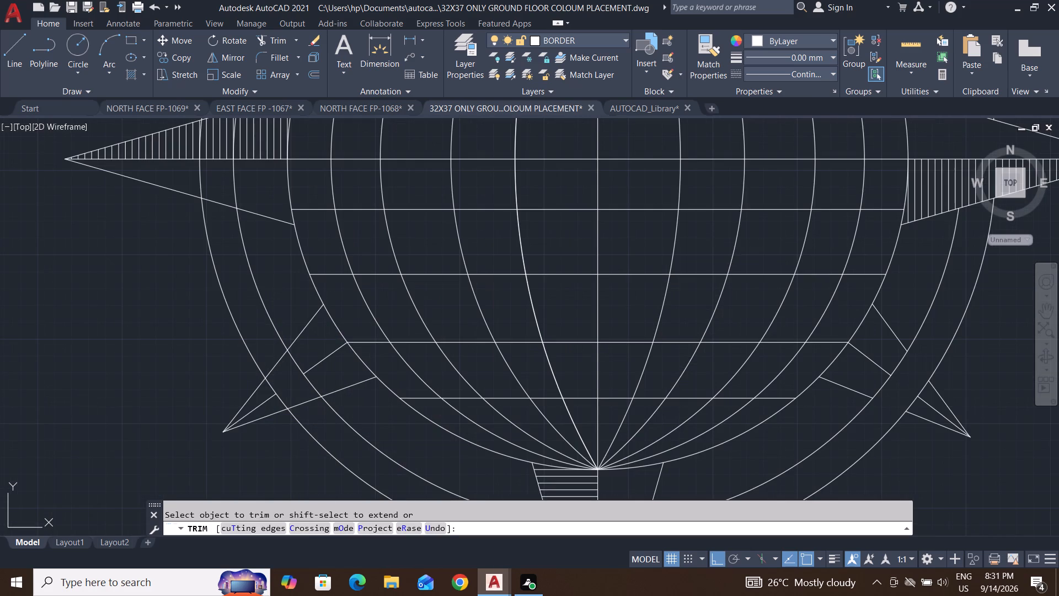
left_click(263, 339)
Trim away the portions of both ring circles that cross the upper and lower halves of the left spike.
scroll(263, 339, "down", 4)
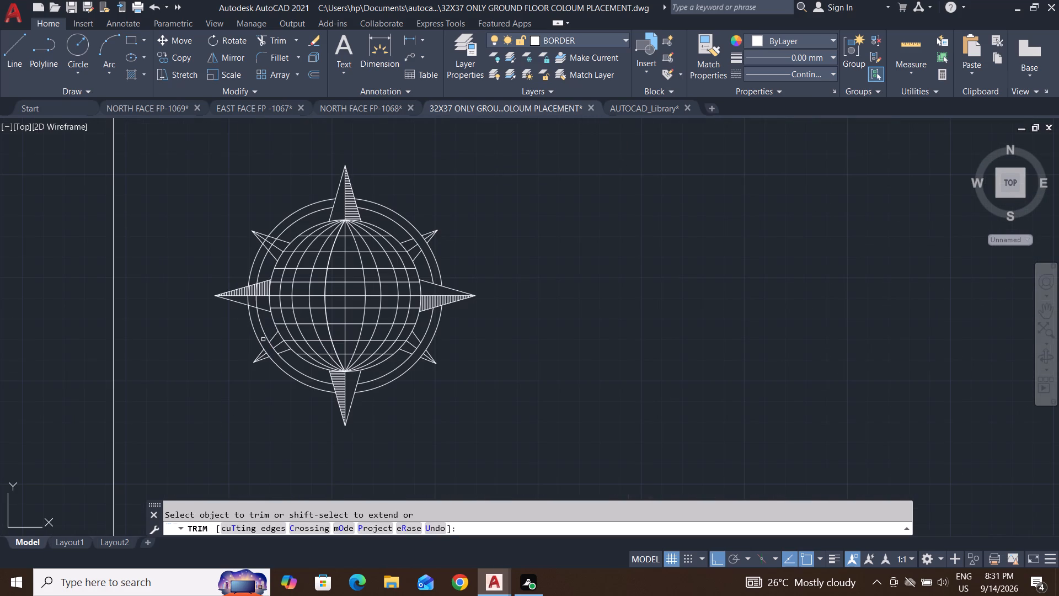
scroll(248, 296, "up", 4)
scroll(285, 239, "up", 3)
left_click(293, 222)
scroll(292, 233, "down", 2)
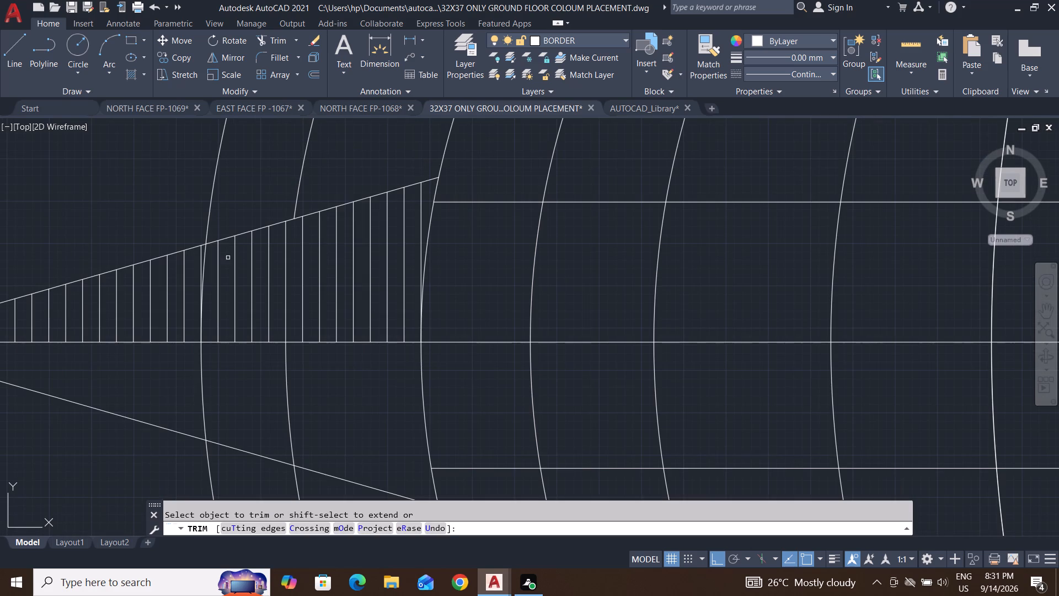
left_click(205, 262)
scroll(239, 411, "down", 2)
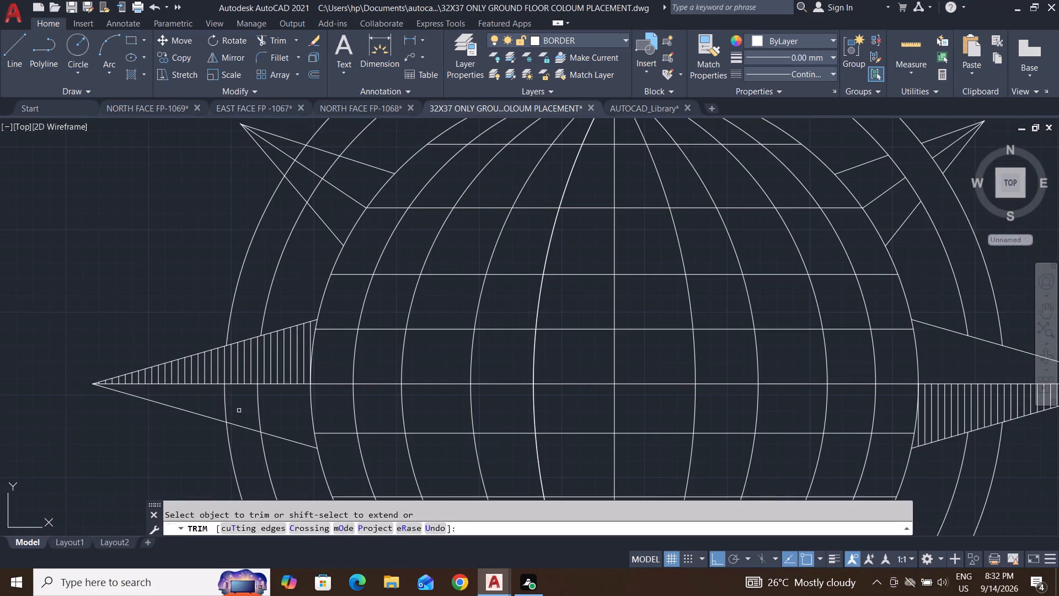
middle_click_drag(239, 411, 258, 406)
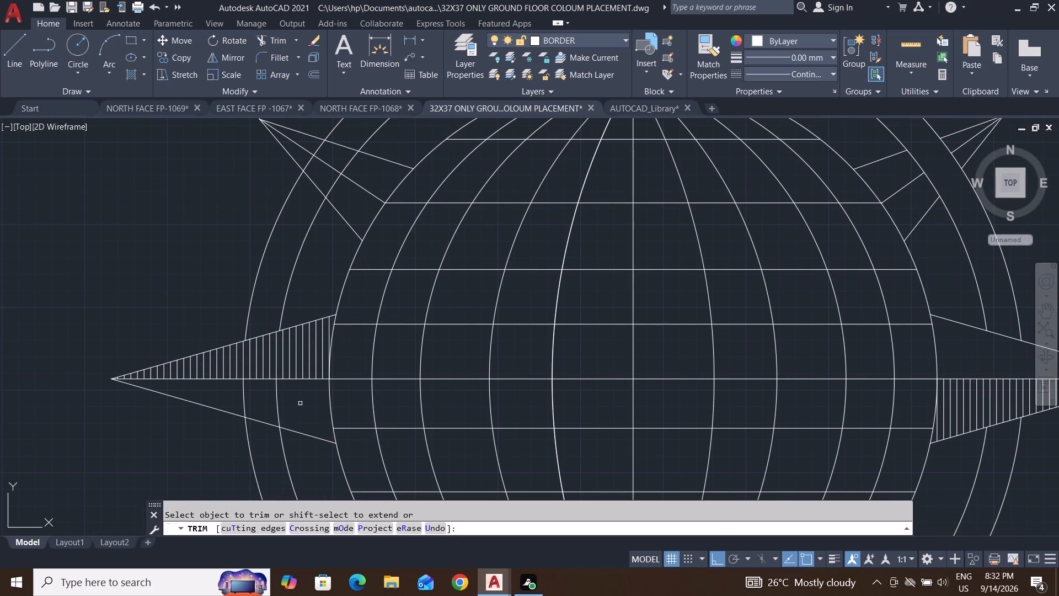
left_click(300, 403)
left_click(233, 398)
Trim away the upper-left diagonal spike's lines between the two rings and end the trimming.
scroll(239, 408, "down", 3)
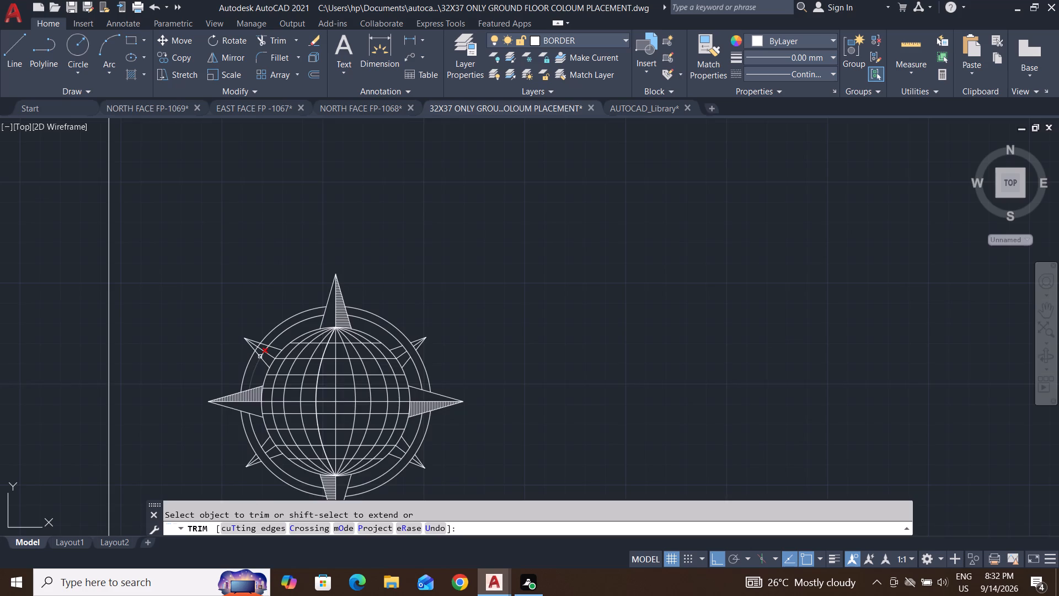
scroll(259, 340, "up", 3)
left_click(247, 395)
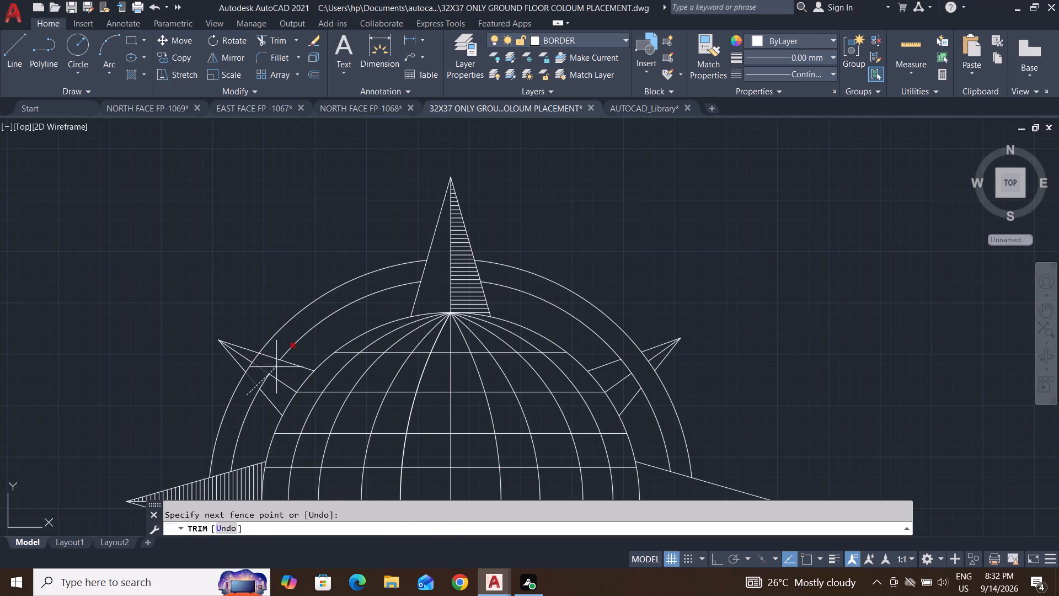
left_click(293, 331)
scroll(396, 311, "down", 1)
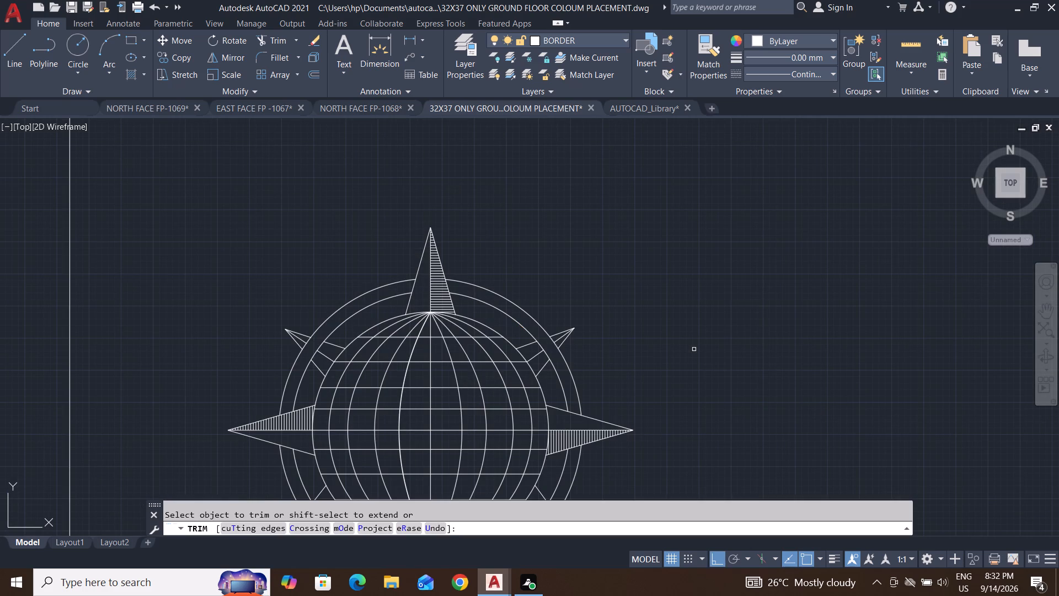
scroll(694, 349, "down", 1)
middle_click_drag(694, 349, 696, 333)
middle_click_drag(678, 456, 693, 402)
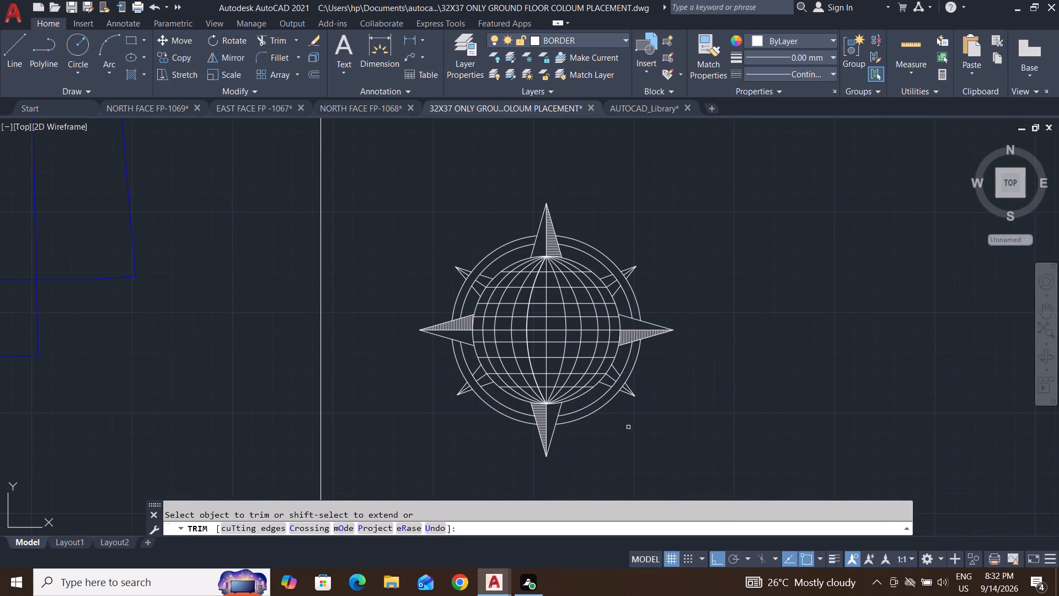
scroll(652, 369, "down", 1)
key("Escape")
key("Escape")
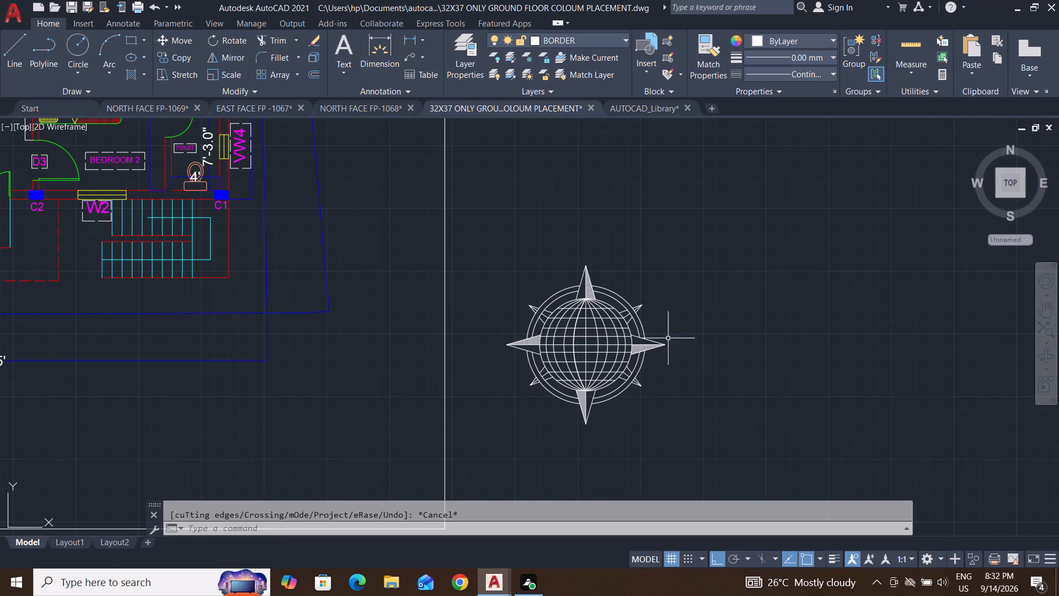
key("Escape")
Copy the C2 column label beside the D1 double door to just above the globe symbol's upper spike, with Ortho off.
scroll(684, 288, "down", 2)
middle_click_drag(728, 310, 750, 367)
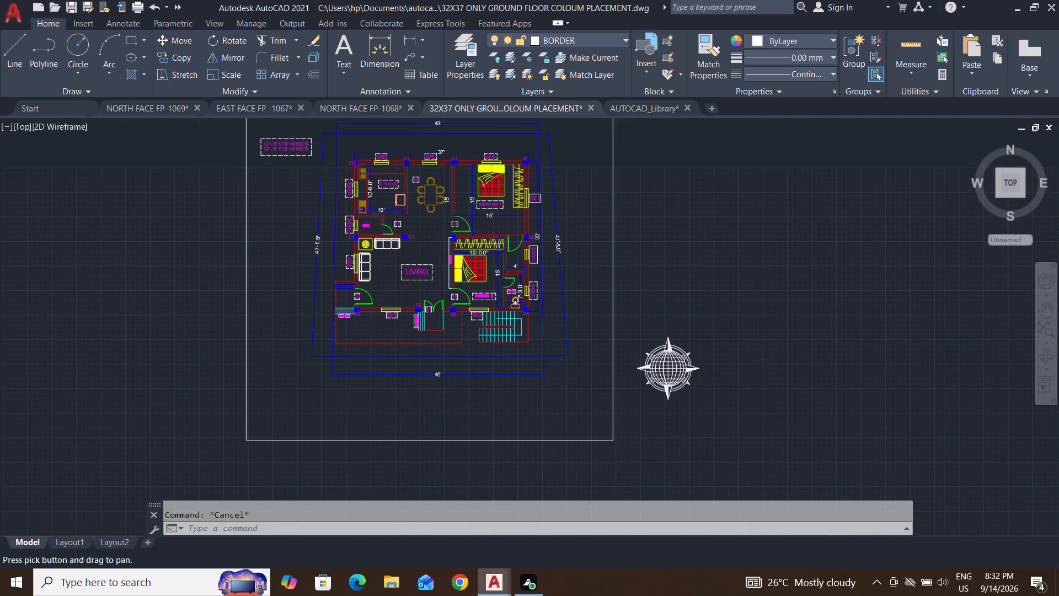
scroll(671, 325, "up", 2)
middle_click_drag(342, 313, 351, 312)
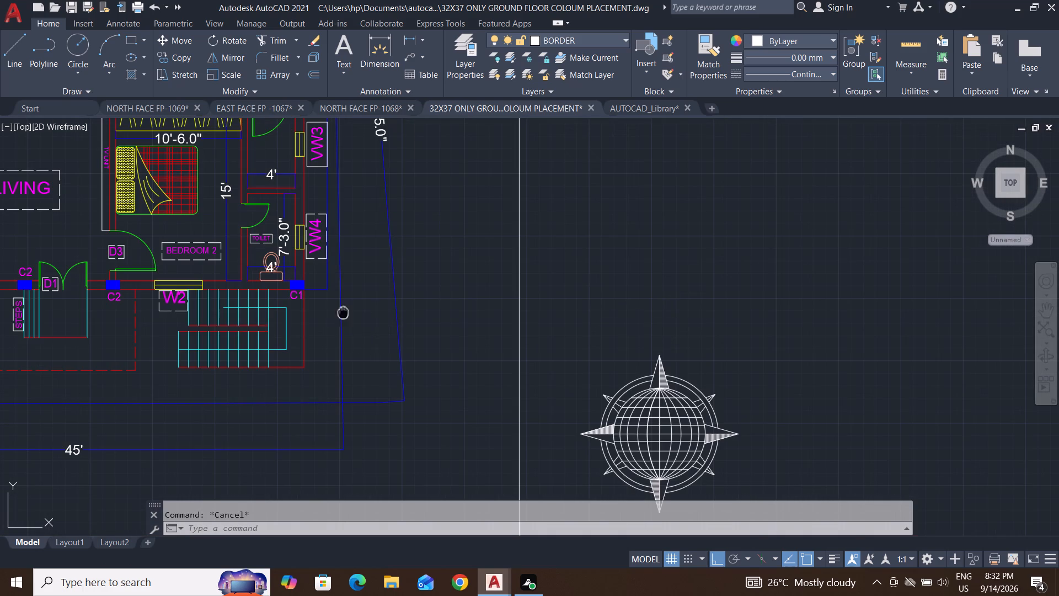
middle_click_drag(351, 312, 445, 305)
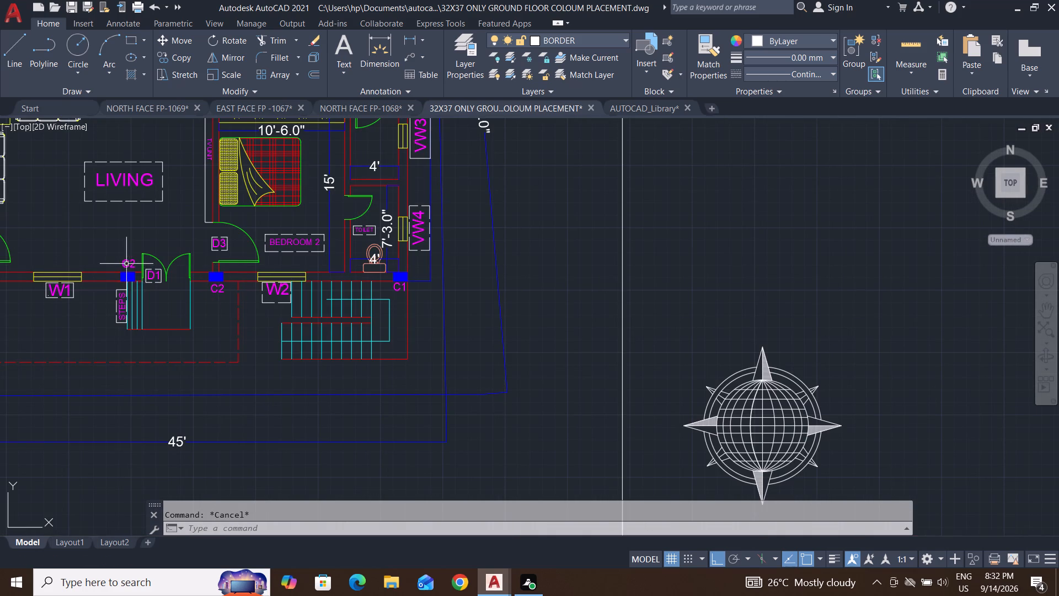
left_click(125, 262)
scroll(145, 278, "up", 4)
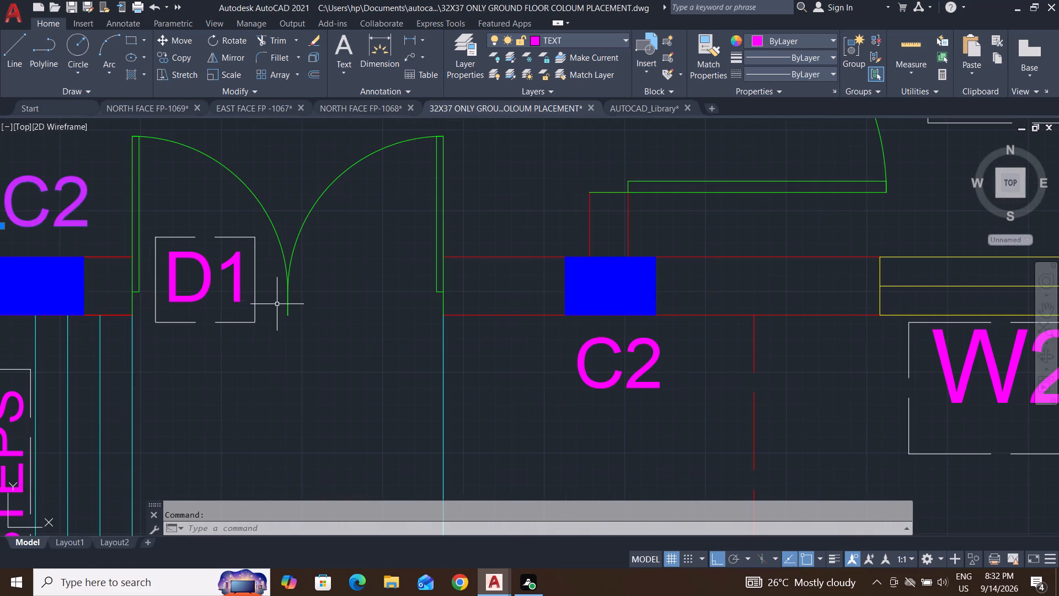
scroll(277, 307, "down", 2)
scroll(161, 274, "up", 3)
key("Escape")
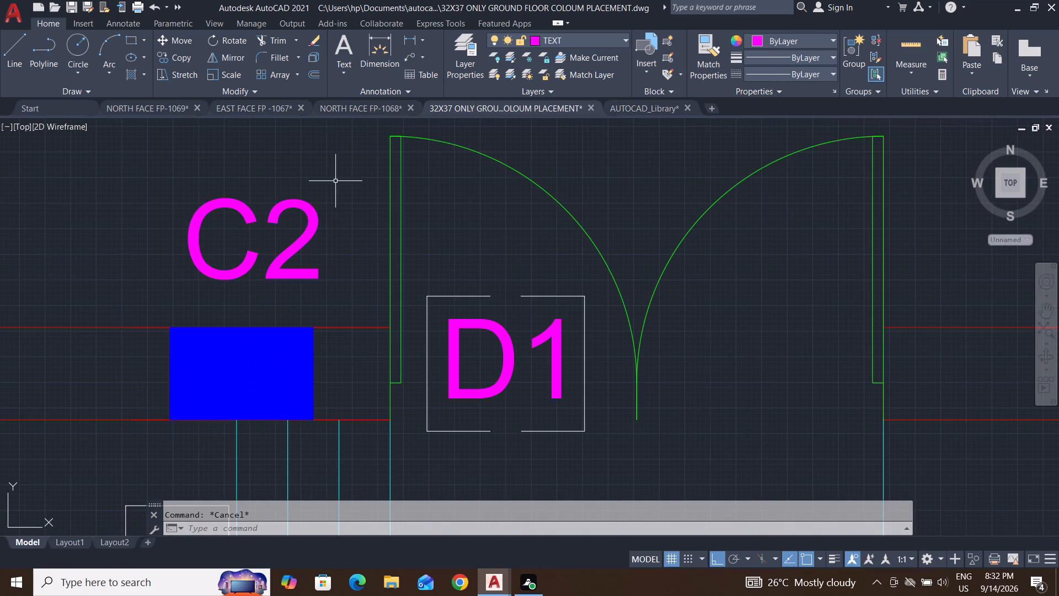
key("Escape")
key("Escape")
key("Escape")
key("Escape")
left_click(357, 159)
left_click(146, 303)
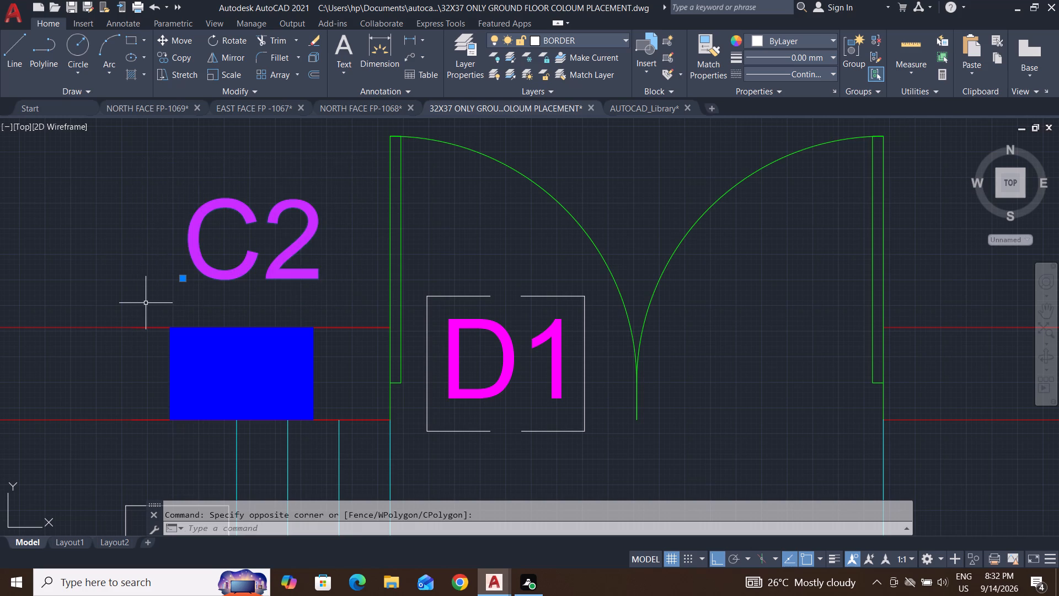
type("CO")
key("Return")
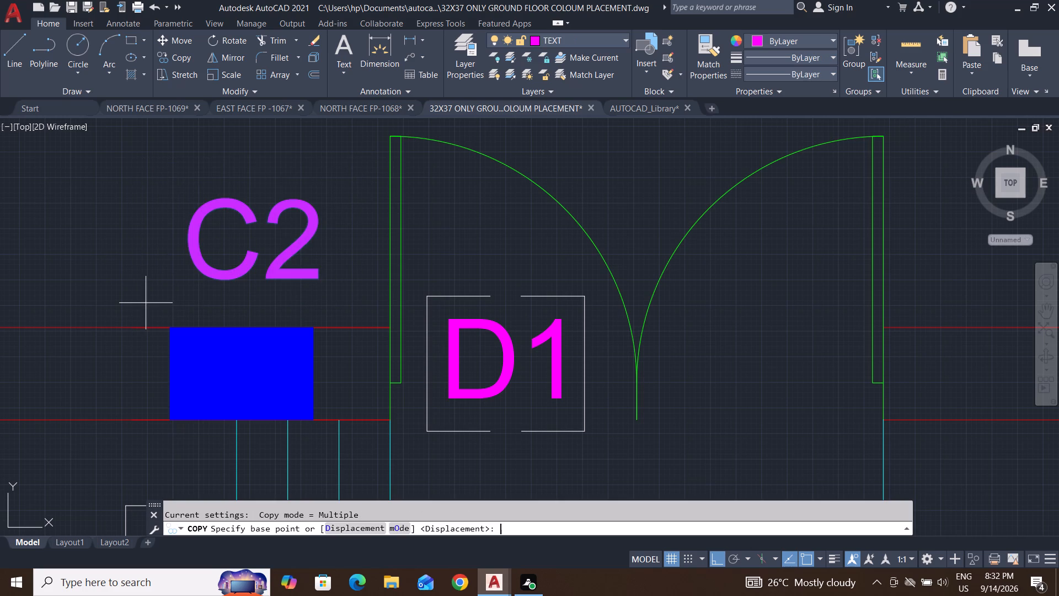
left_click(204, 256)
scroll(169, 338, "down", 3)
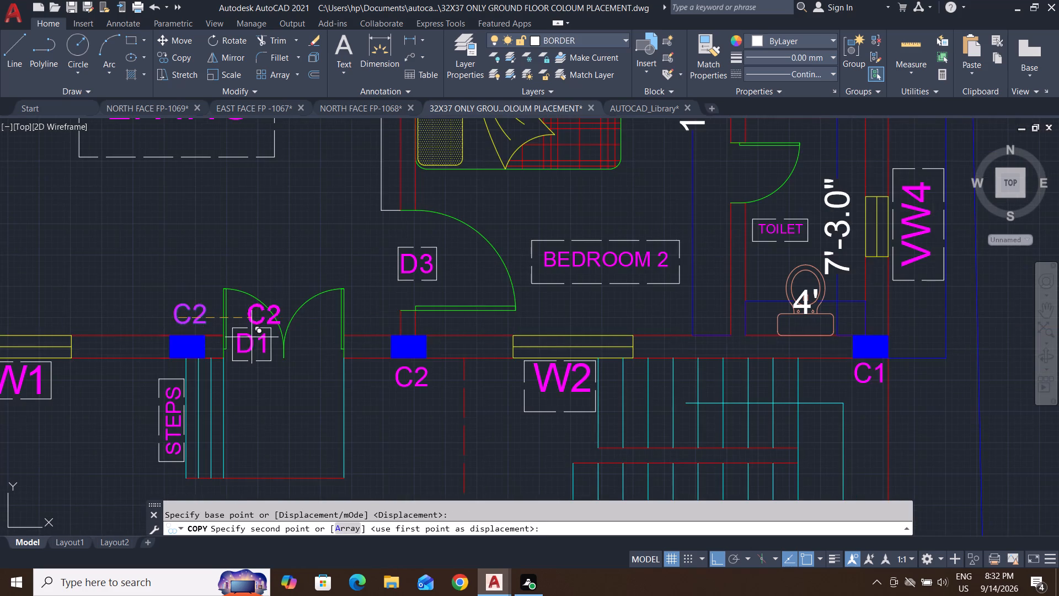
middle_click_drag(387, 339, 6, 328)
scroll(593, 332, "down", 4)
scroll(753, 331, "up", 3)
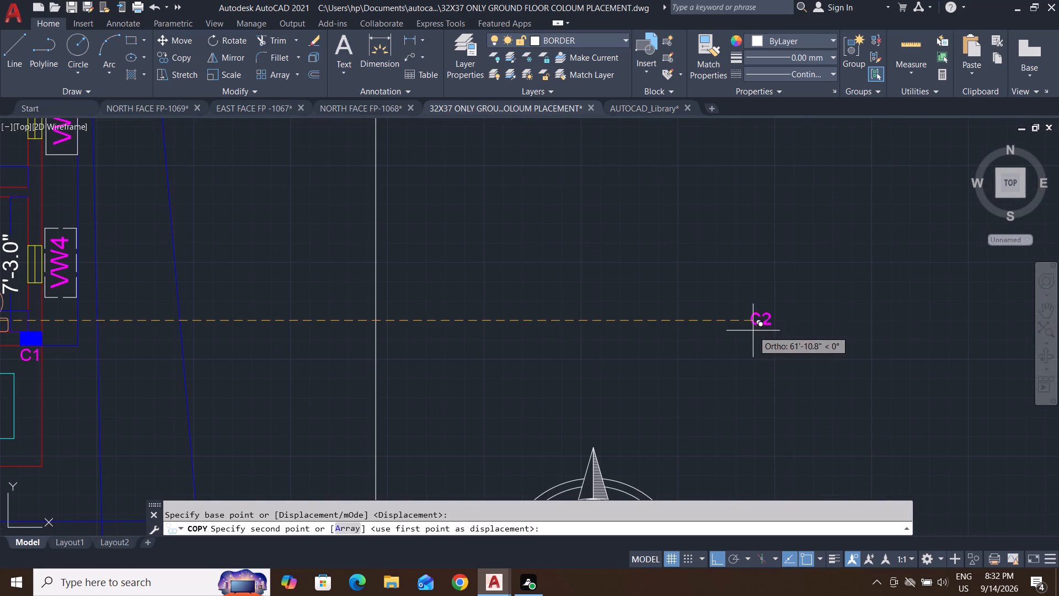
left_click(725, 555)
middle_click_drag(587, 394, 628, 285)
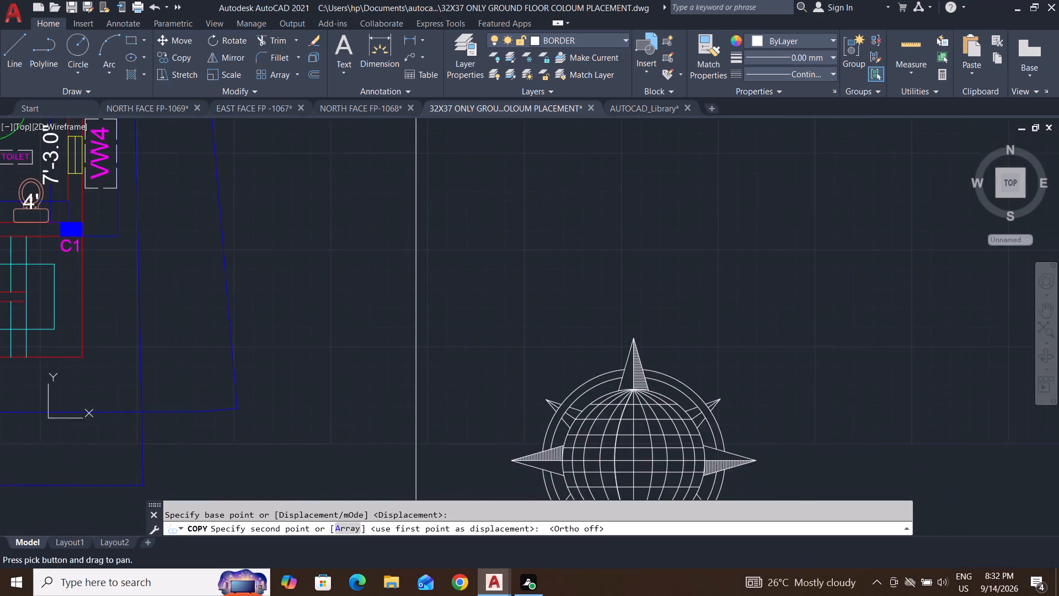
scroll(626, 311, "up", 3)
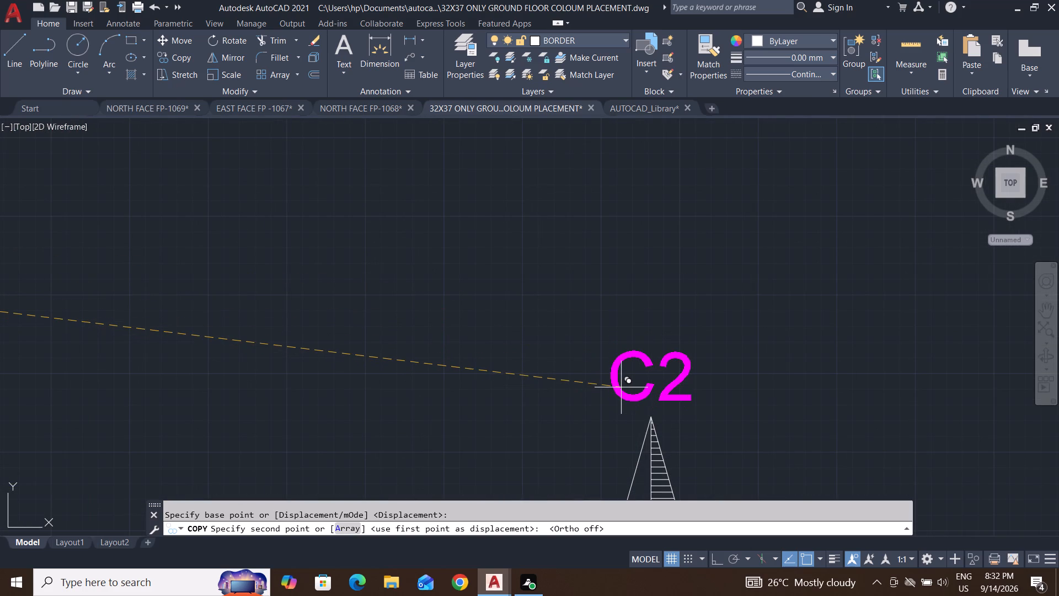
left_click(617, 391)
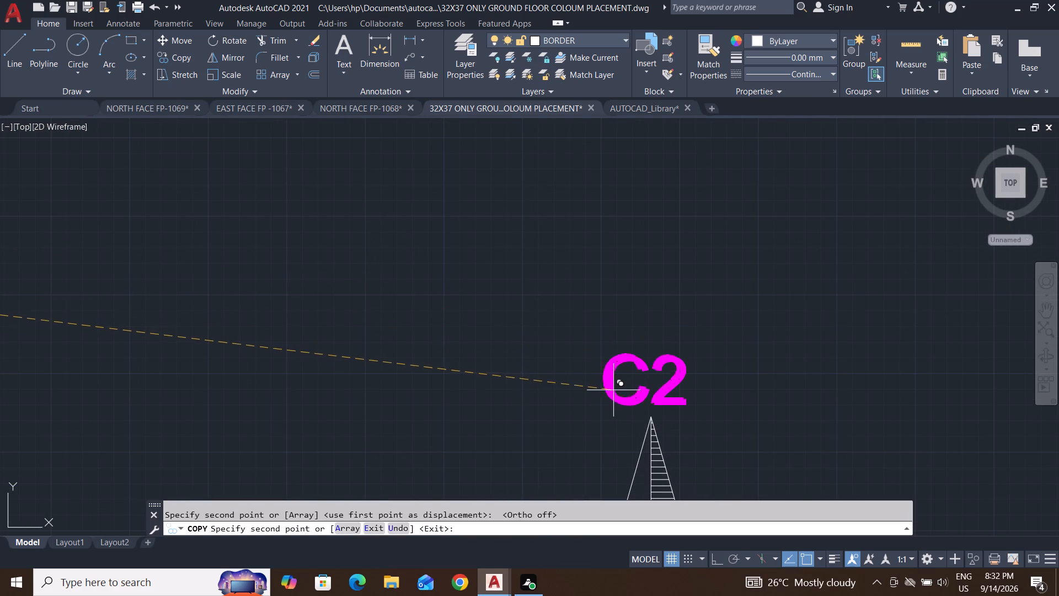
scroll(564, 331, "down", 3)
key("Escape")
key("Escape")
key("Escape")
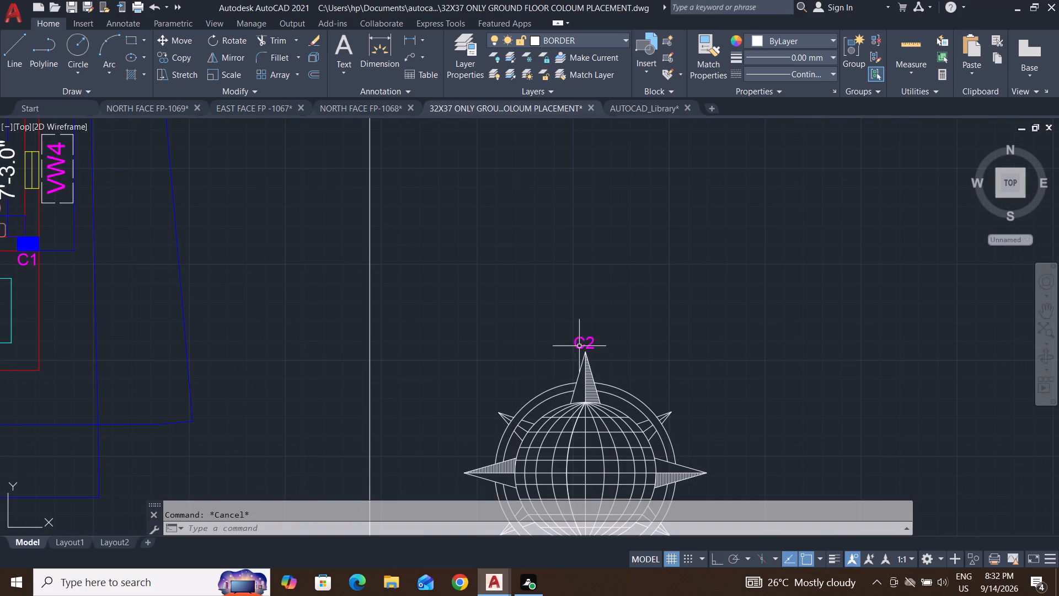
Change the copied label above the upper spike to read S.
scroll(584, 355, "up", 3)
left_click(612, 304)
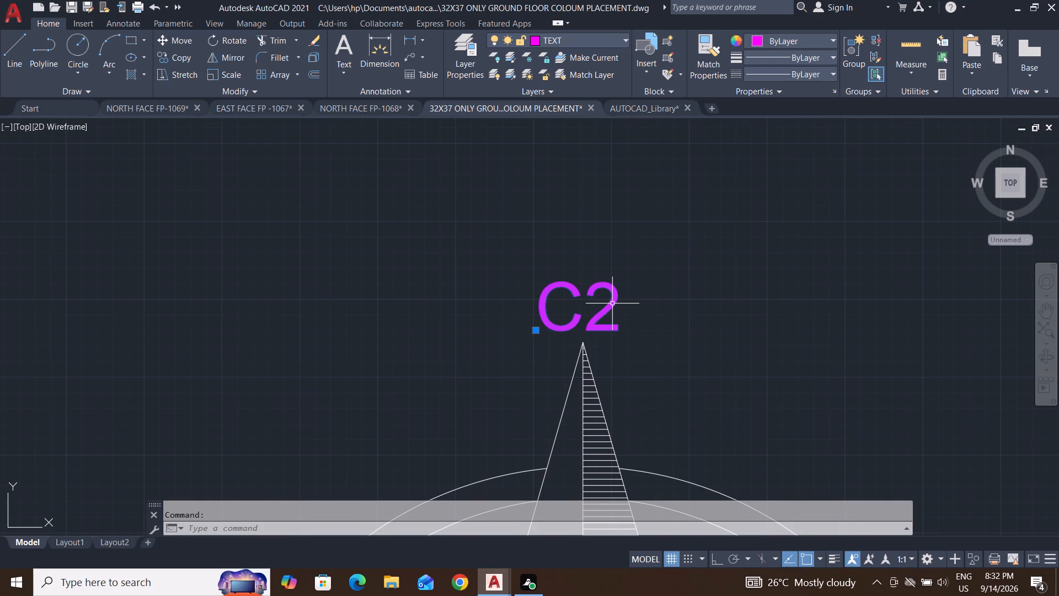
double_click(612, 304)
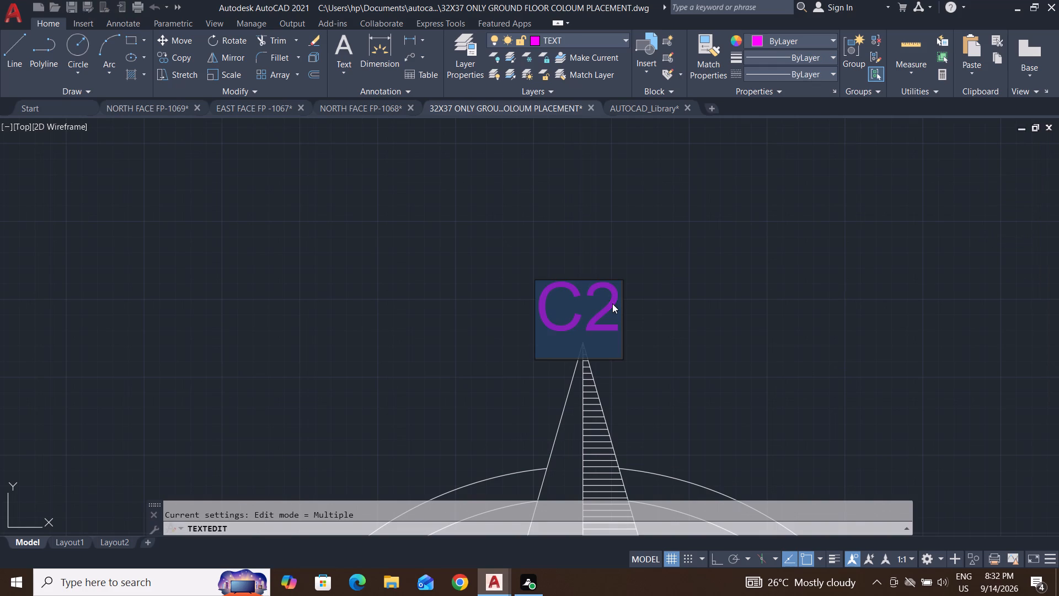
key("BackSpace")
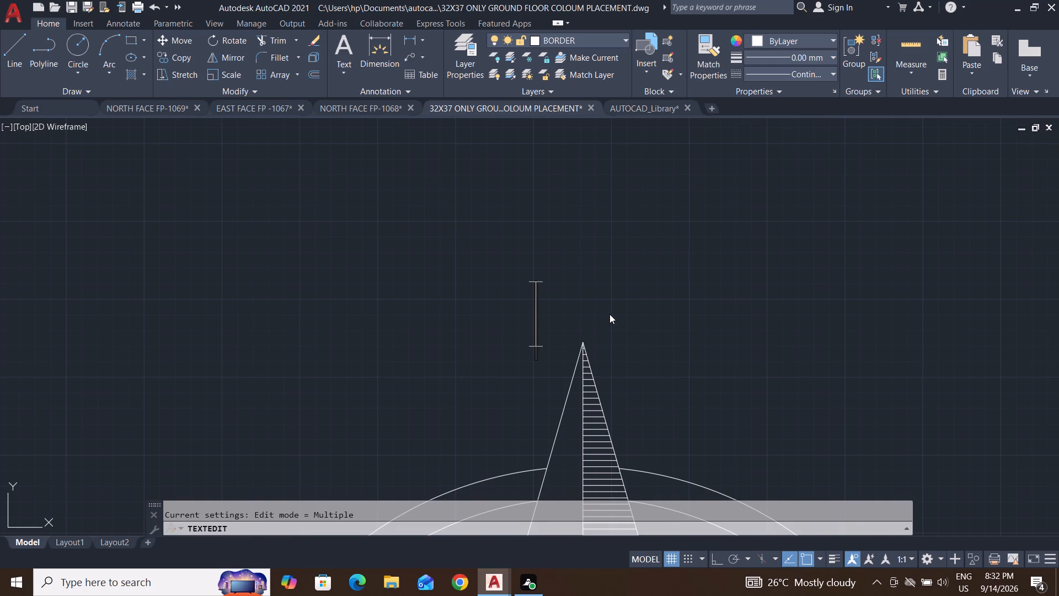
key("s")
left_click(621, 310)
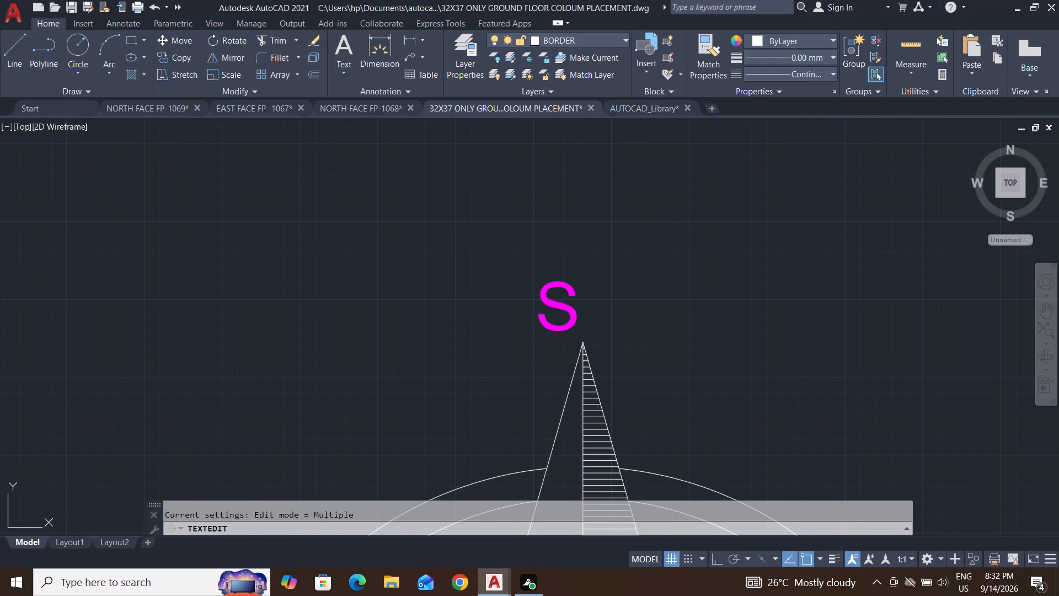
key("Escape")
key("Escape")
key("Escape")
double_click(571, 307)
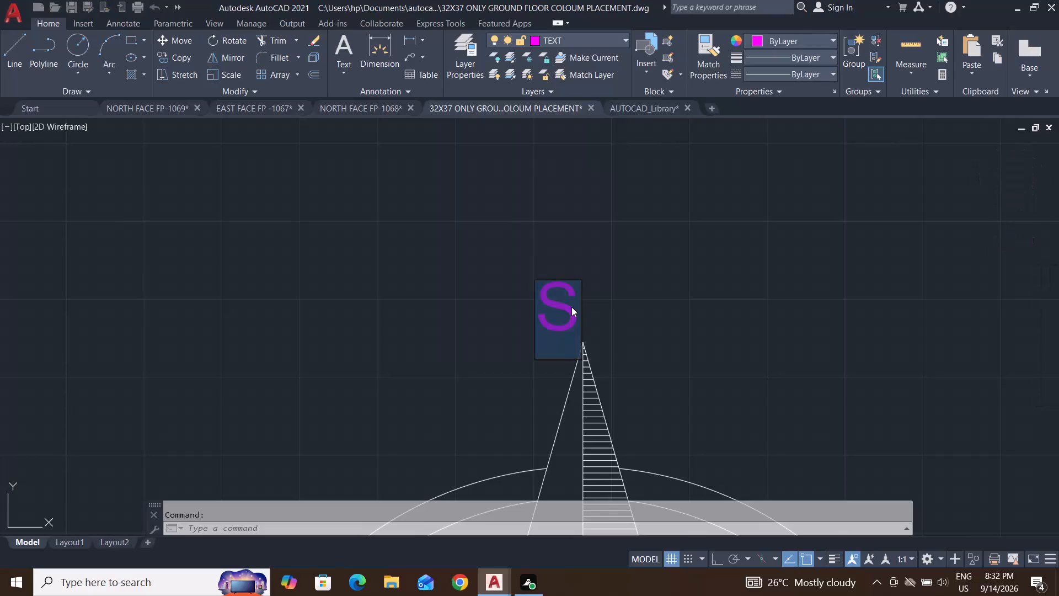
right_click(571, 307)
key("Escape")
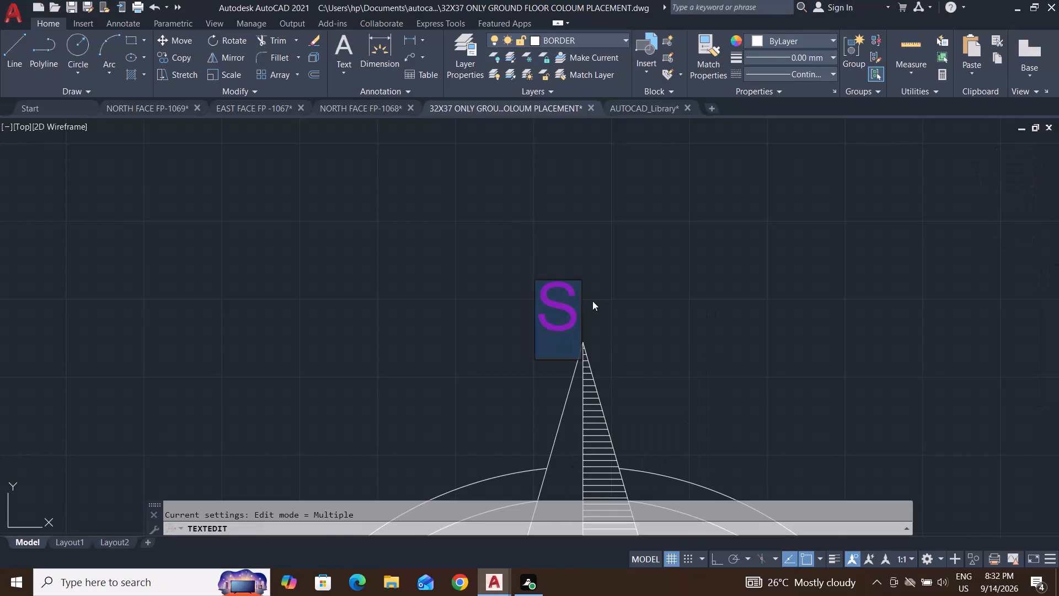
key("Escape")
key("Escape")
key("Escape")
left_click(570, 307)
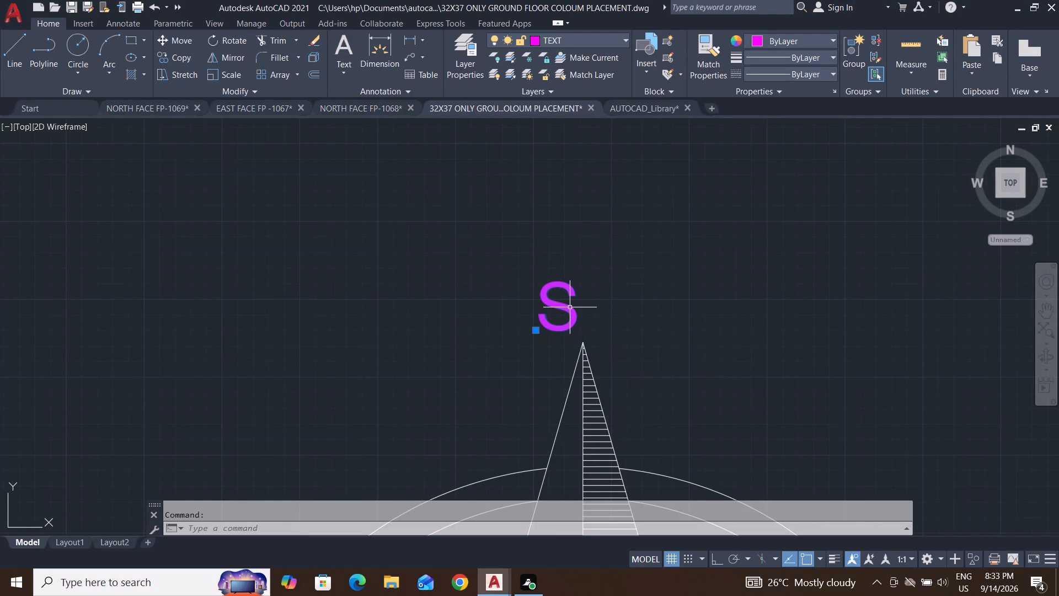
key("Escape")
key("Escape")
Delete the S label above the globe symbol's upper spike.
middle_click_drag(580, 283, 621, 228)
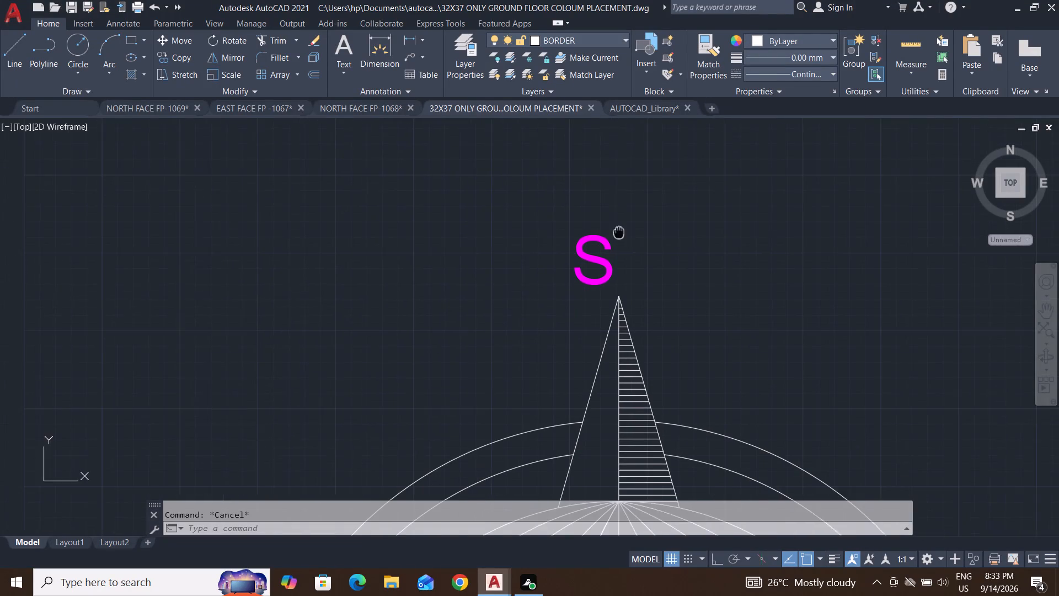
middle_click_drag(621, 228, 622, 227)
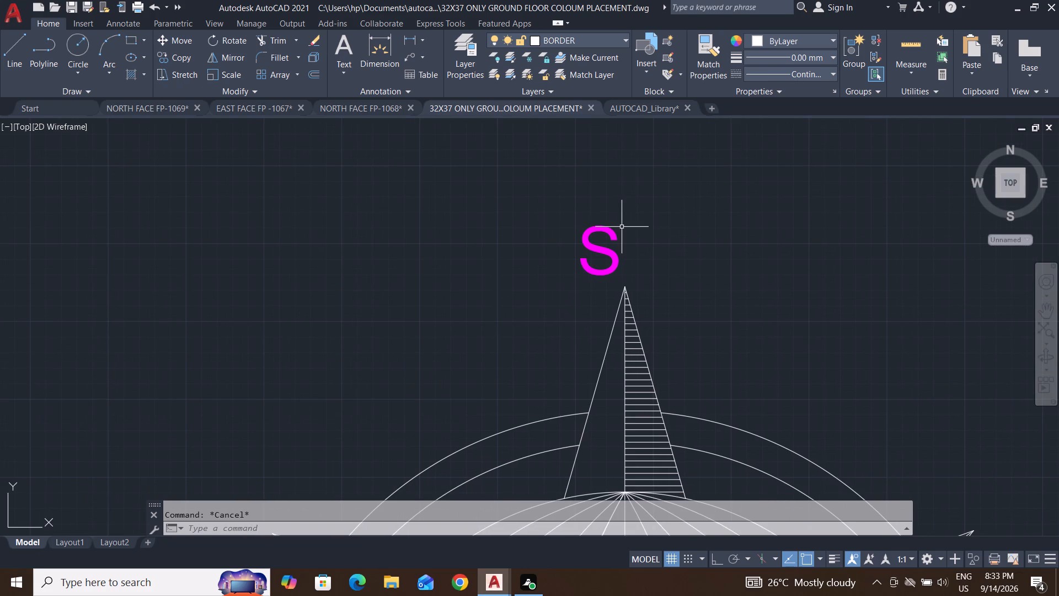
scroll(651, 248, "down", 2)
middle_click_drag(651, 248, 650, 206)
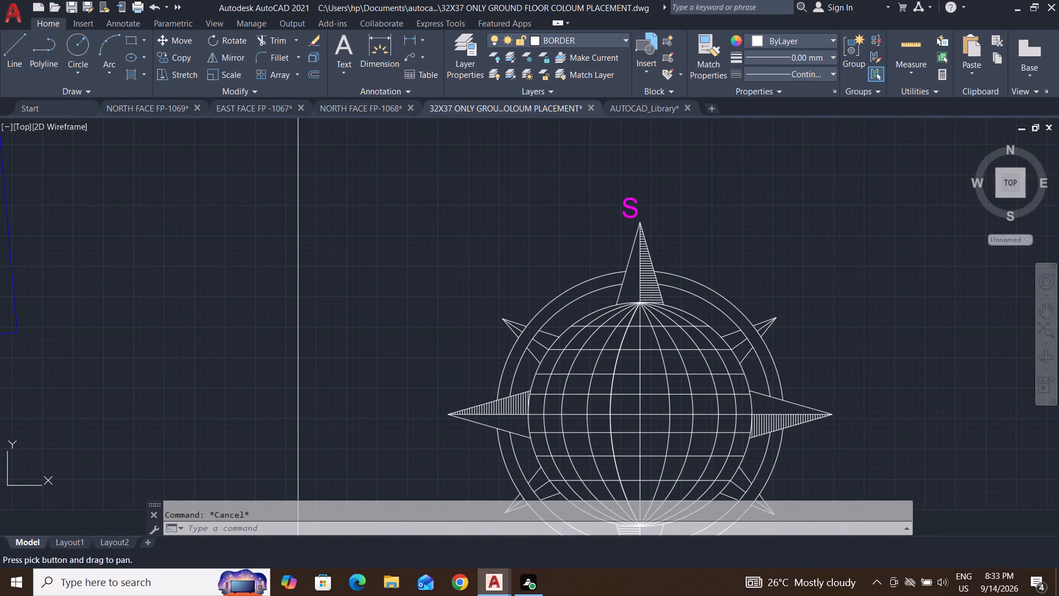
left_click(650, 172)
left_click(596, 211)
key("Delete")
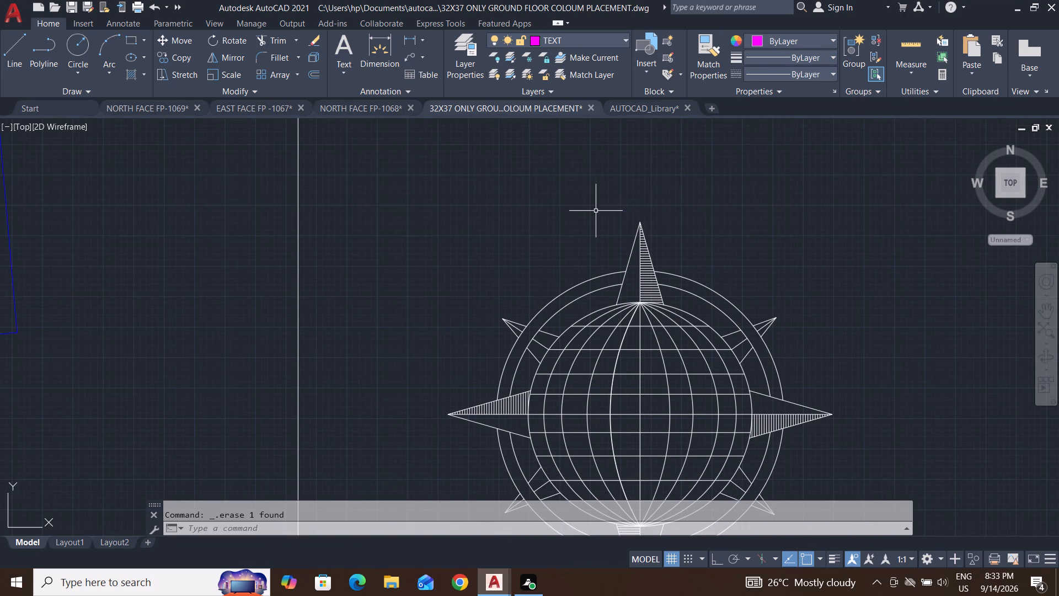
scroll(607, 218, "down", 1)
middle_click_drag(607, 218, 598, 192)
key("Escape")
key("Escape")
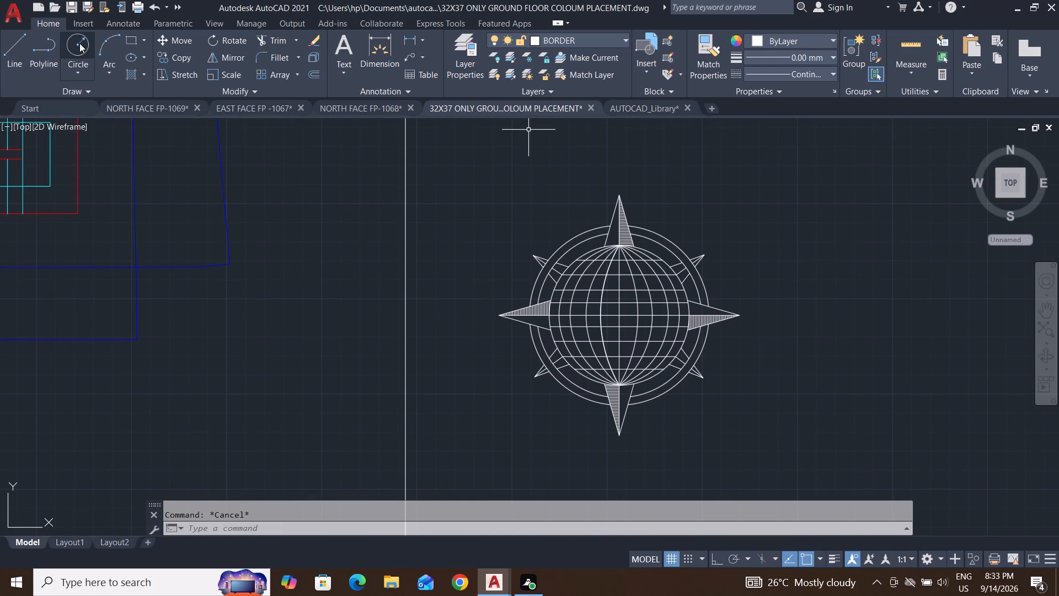
Draw a circle of about 6'-5" radius centred on the globe, passing just below the upper spike's tip.
left_click(79, 42)
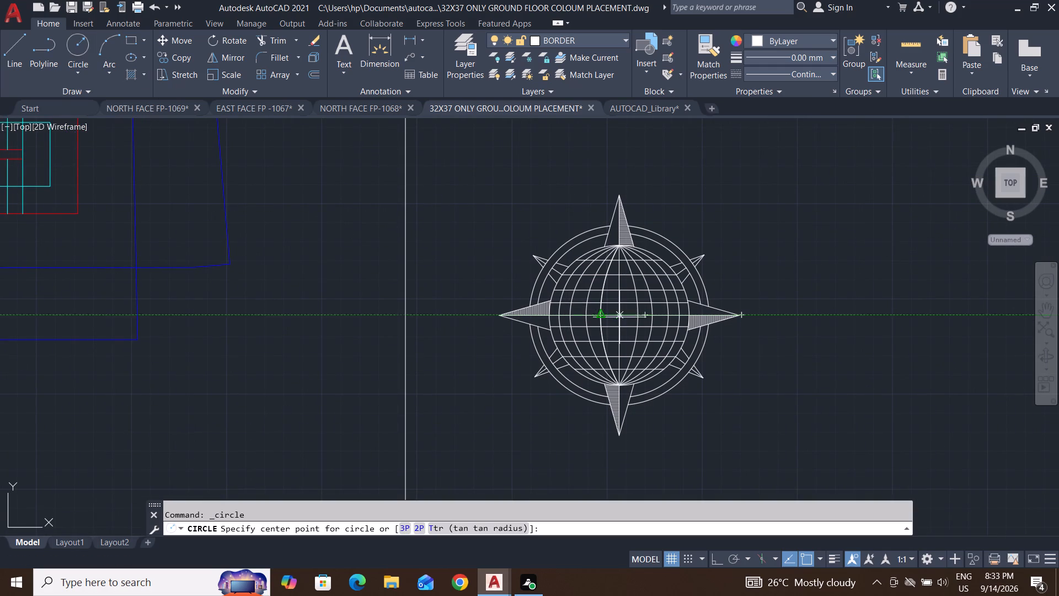
left_click(622, 318)
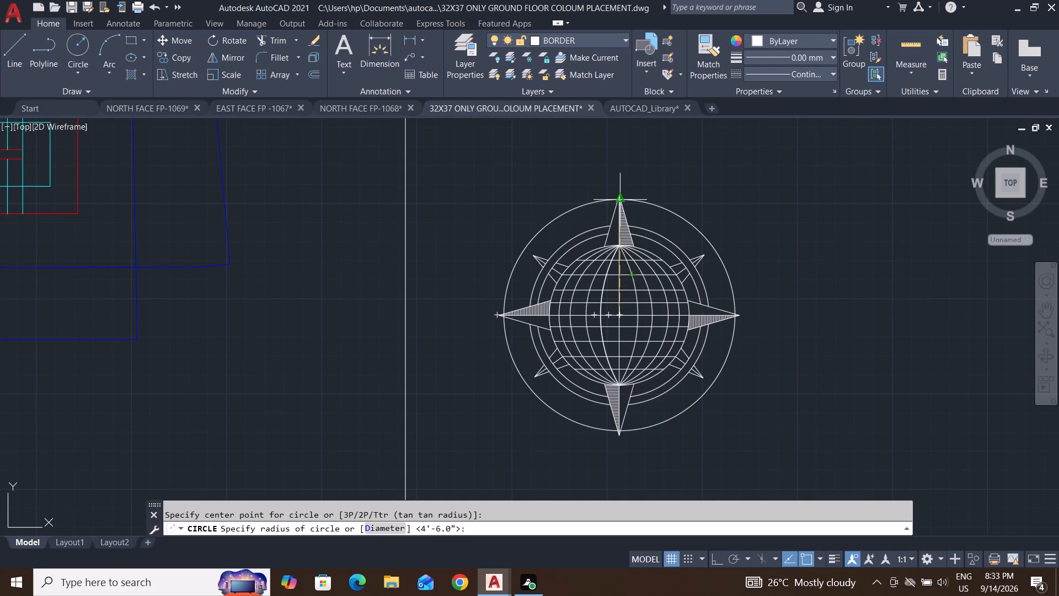
scroll(620, 198, "up", 4)
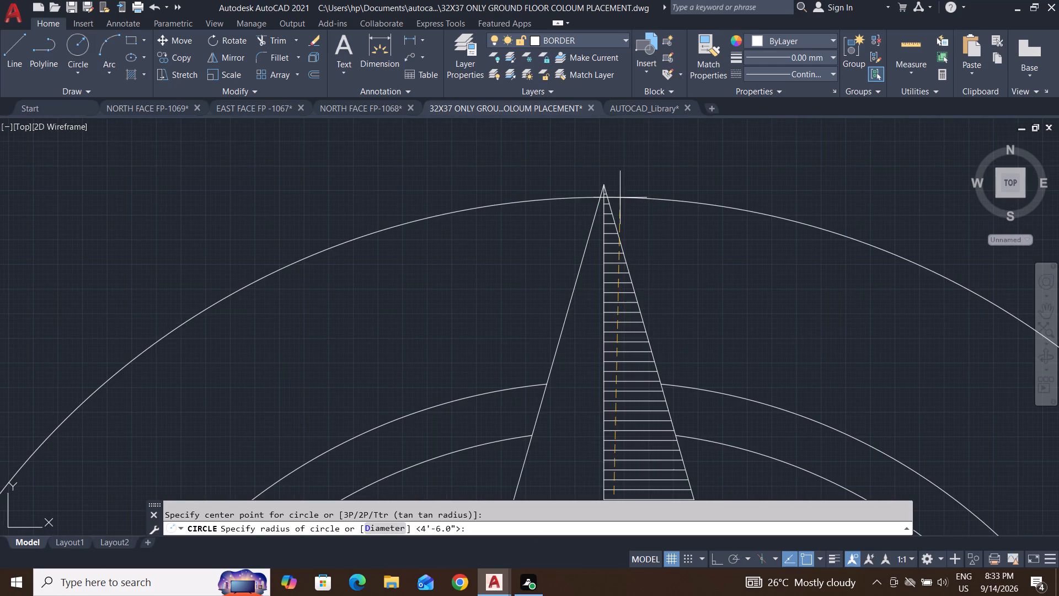
left_click(606, 205)
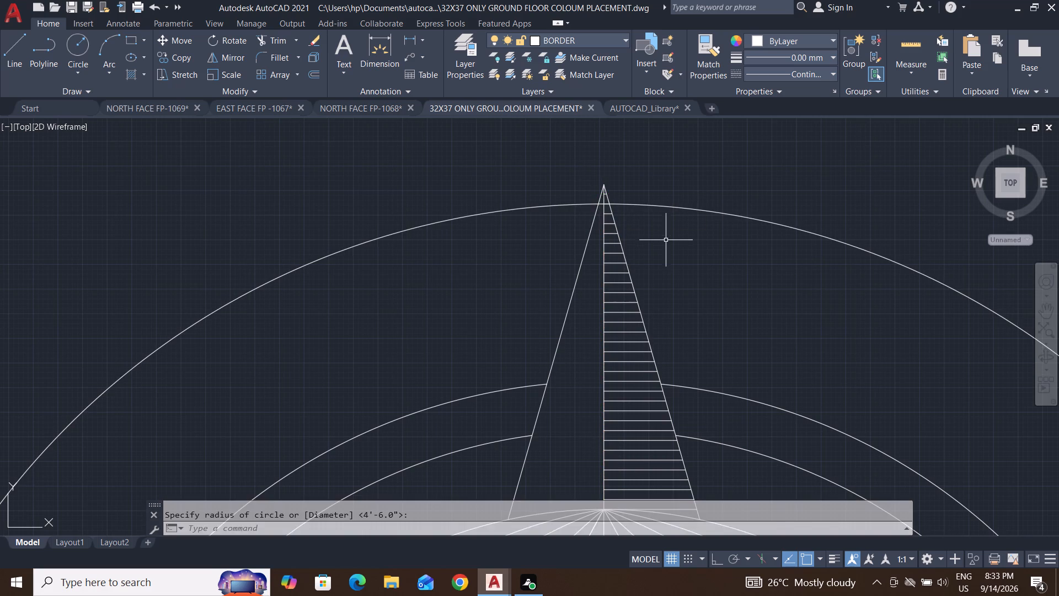
scroll(668, 249, "down", 3)
key("Escape")
key("Escape")
key("Escape")
key("Escape")
key("Escape")
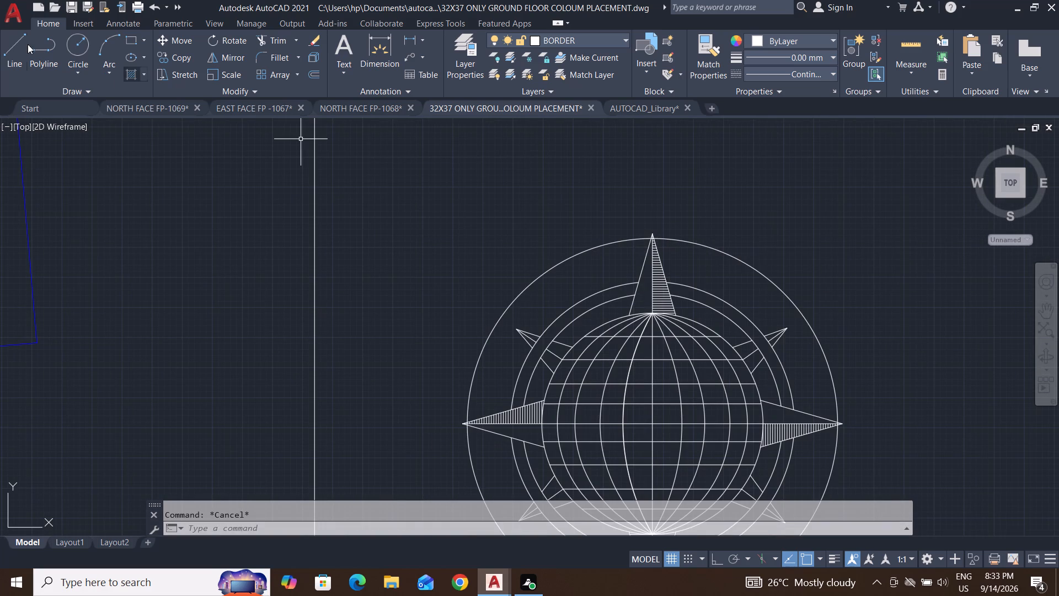
Draw a second, slightly larger circle centred on the globe and passing through the upper spike's tip.
left_click(81, 48)
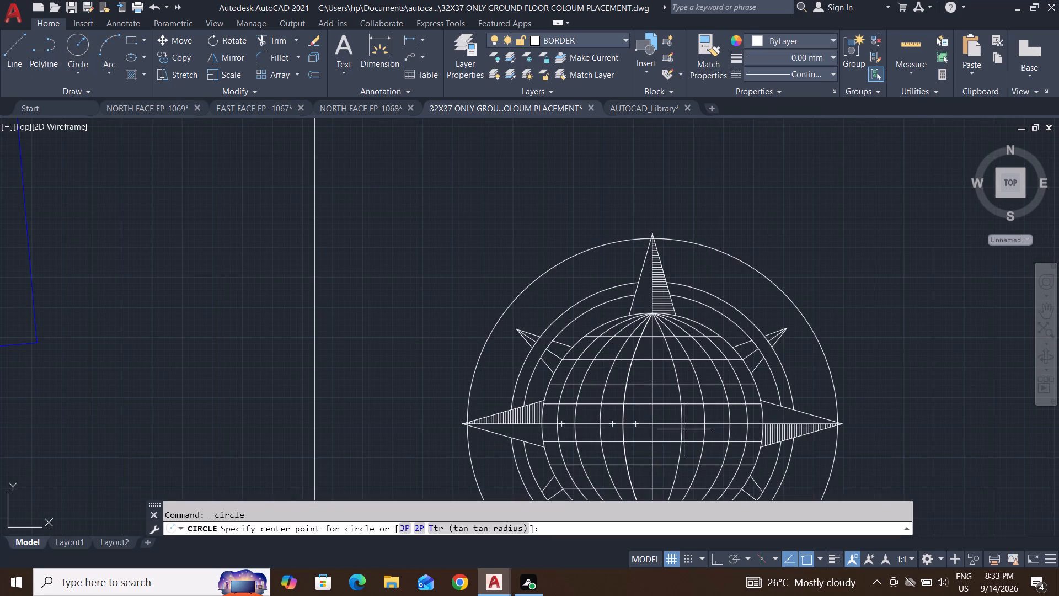
left_click(656, 422)
scroll(677, 284, "up", 1)
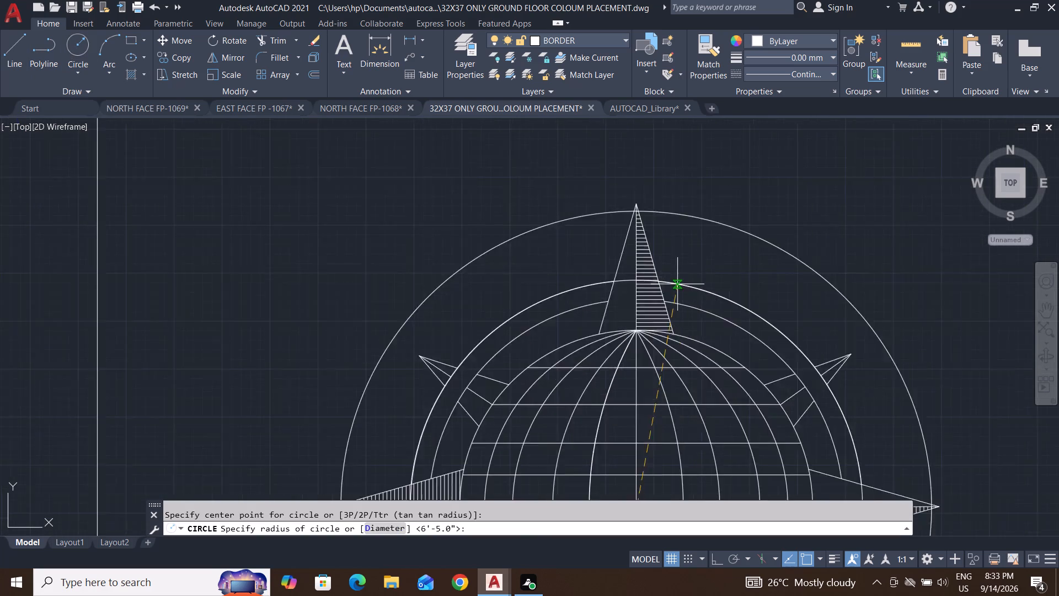
scroll(677, 284, "up", 1)
middle_click_drag(657, 270, 640, 387)
scroll(590, 273, "up", 2)
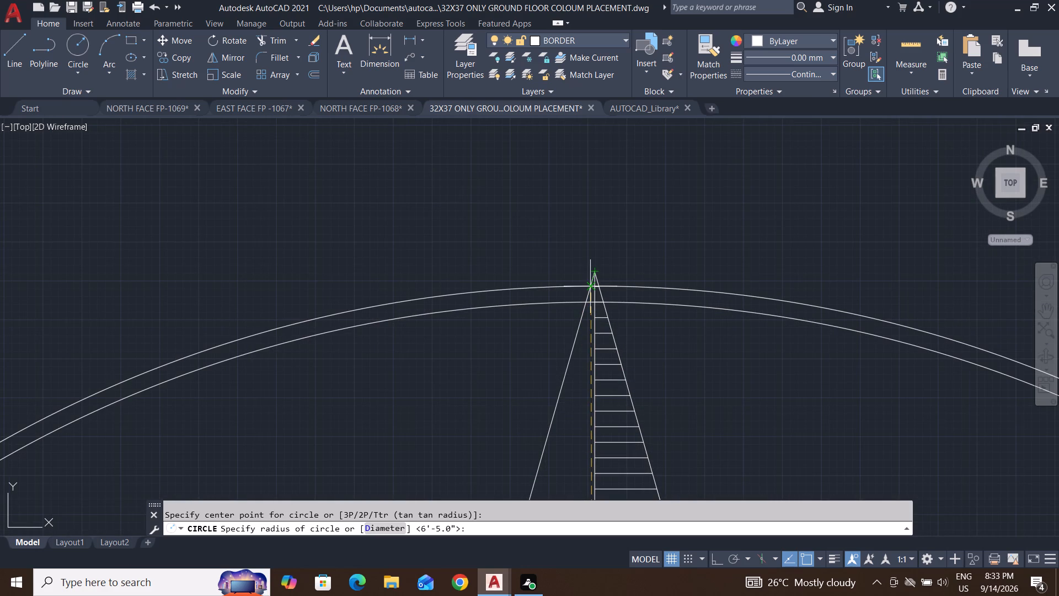
left_click(594, 269)
scroll(488, 412, "down", 4)
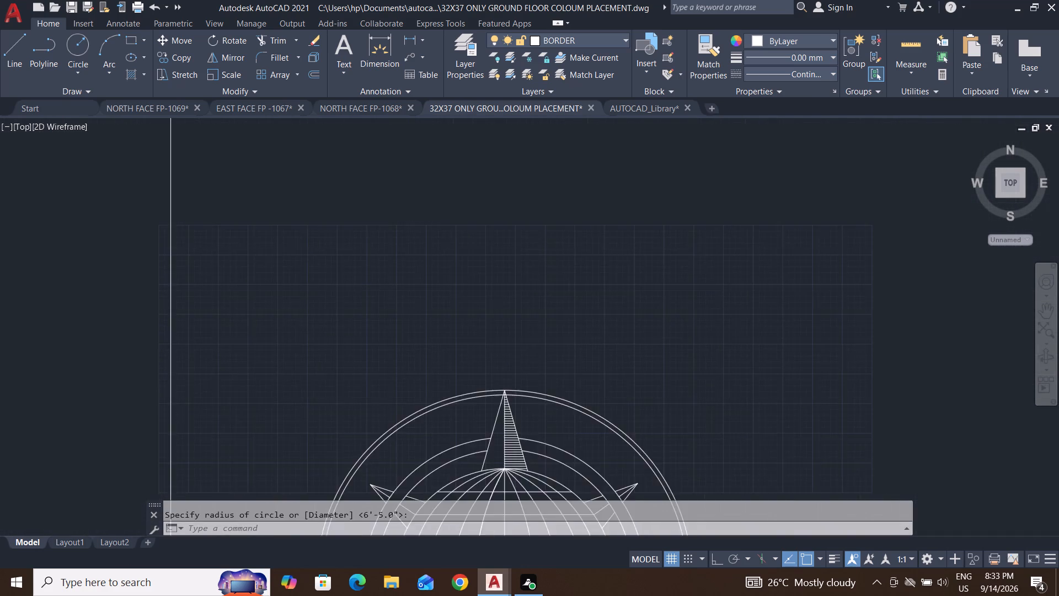
scroll(484, 410, "down", 4)
middle_click_drag(540, 398, 605, 308)
key("Escape")
key("Escape")
key("Escape")
key("Escape")
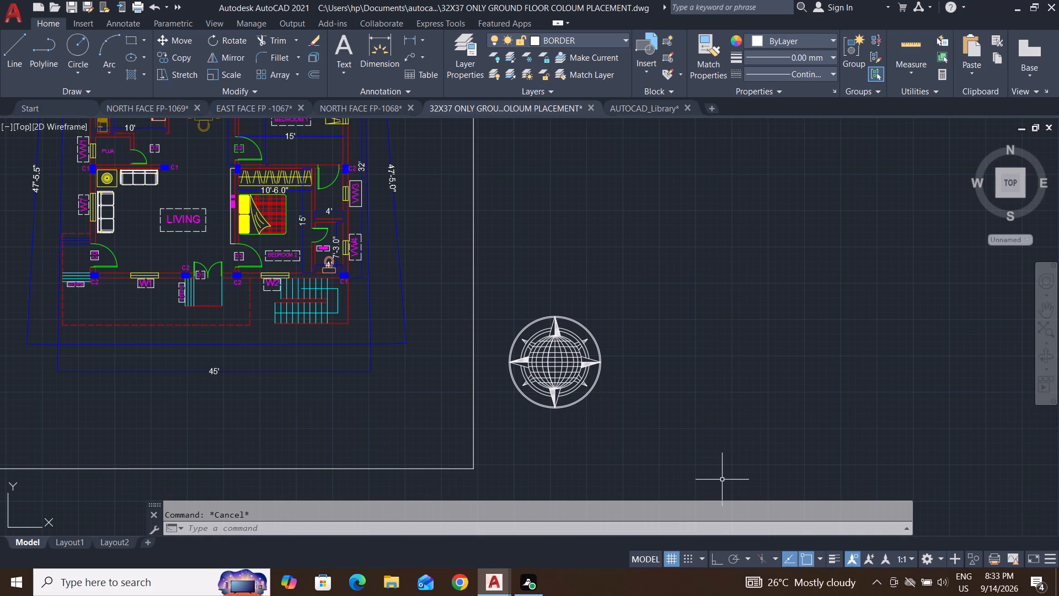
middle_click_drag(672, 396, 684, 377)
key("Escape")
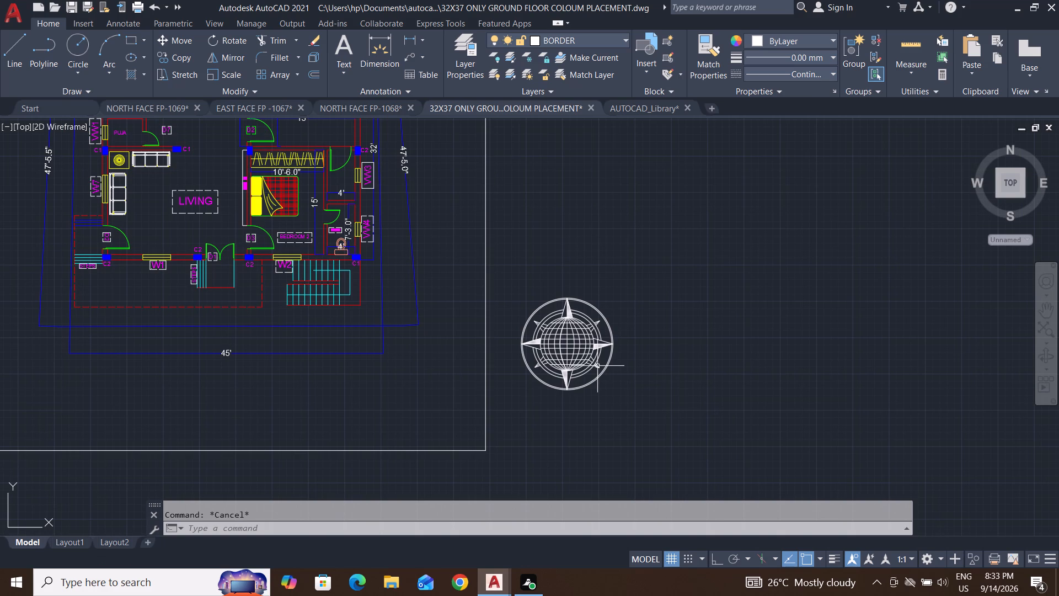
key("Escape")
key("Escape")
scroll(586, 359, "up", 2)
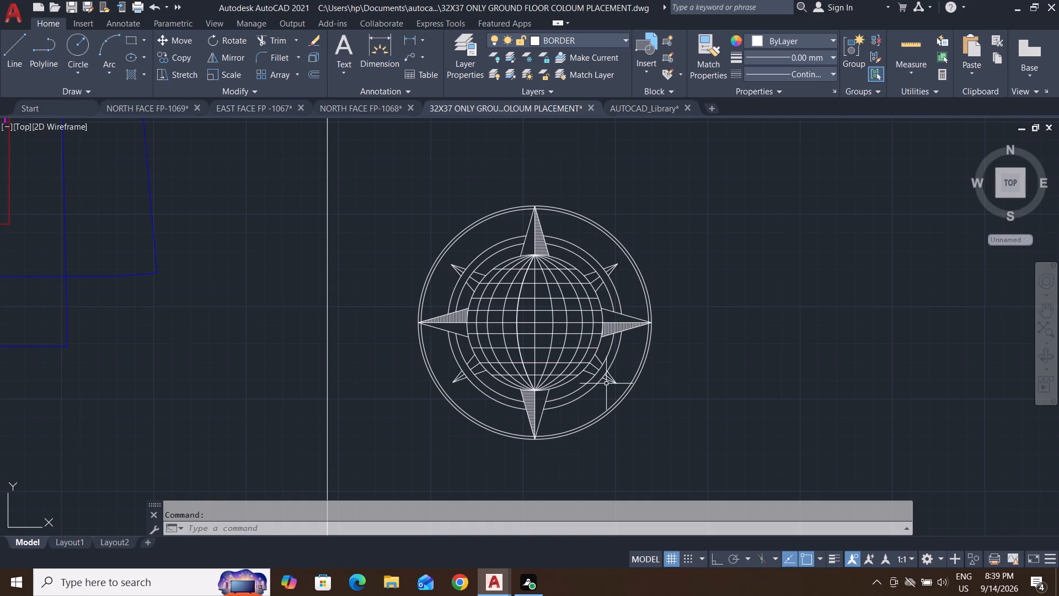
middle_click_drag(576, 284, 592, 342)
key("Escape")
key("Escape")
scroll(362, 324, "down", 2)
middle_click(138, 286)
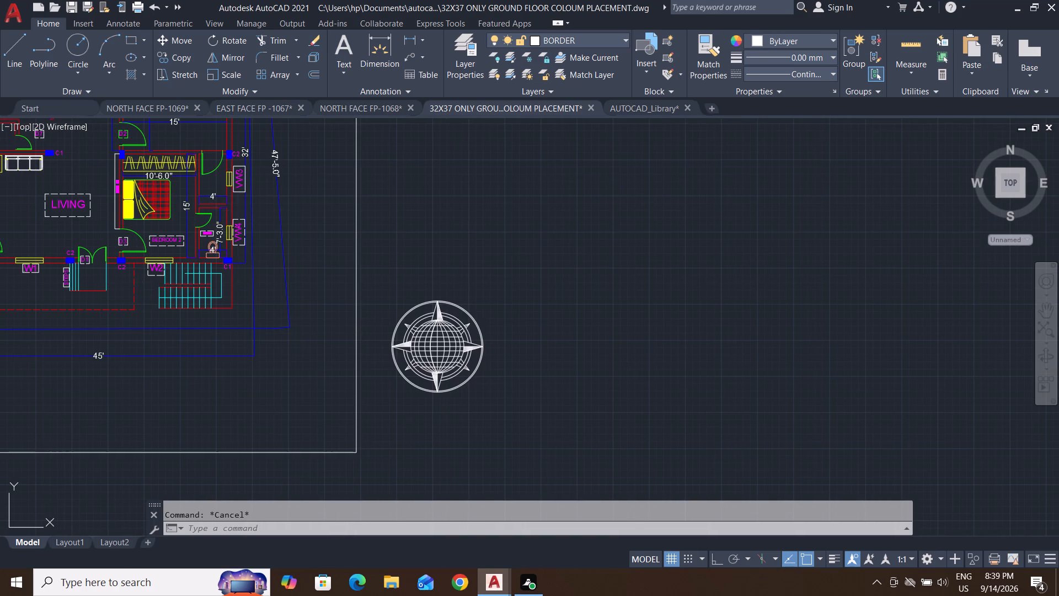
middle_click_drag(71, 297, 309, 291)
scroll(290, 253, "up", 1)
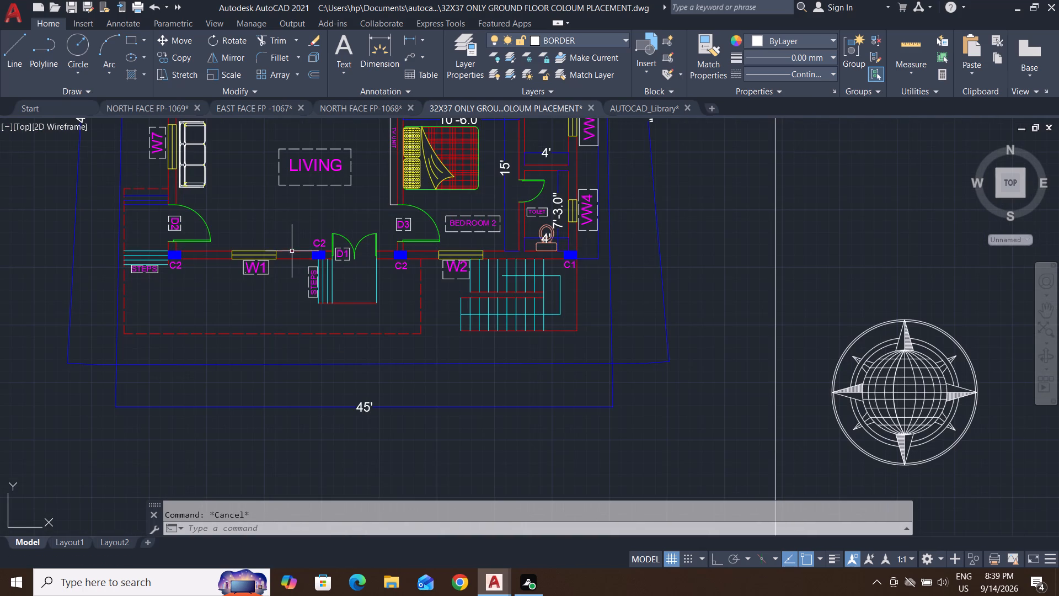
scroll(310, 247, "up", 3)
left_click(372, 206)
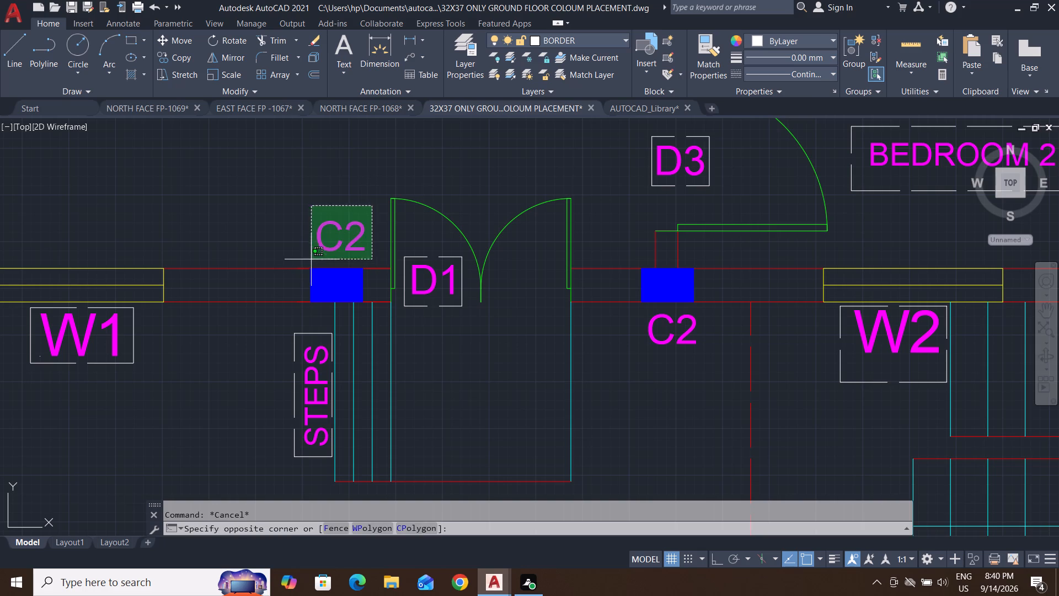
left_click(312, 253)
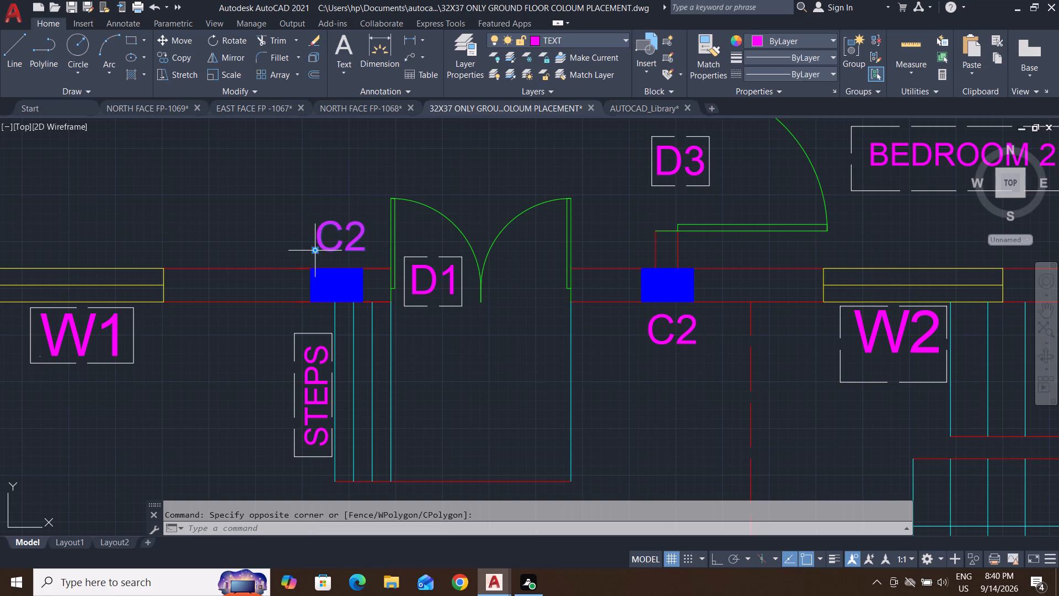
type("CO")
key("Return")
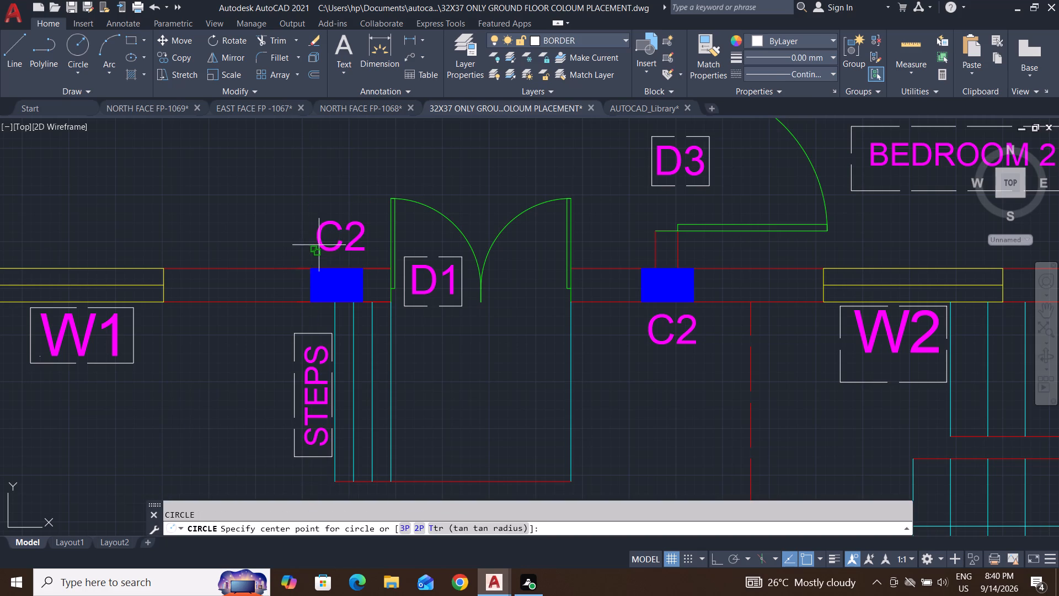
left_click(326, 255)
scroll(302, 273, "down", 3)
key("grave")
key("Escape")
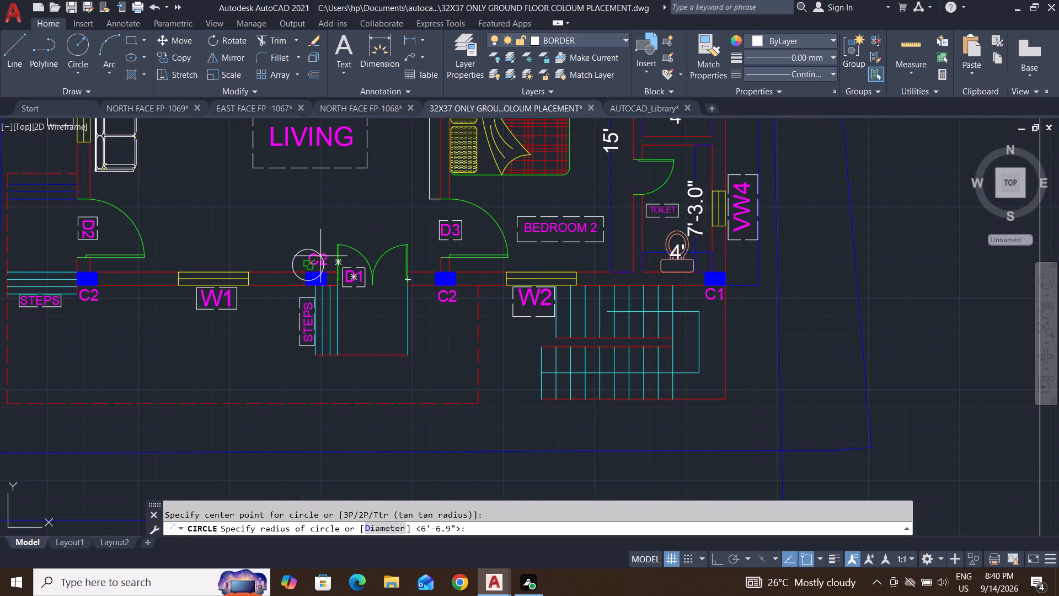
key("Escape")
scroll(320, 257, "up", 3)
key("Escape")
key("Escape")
Copy the C2 column label beside door D1 to just above the globe symbol's upper spike.
left_click(362, 225)
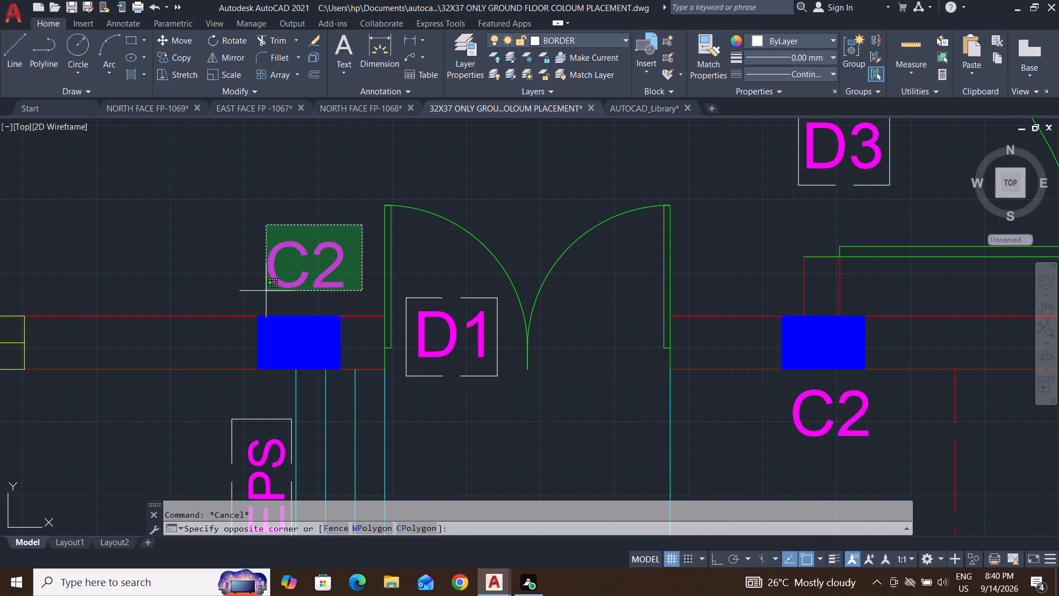
left_click(249, 295)
type("CO")
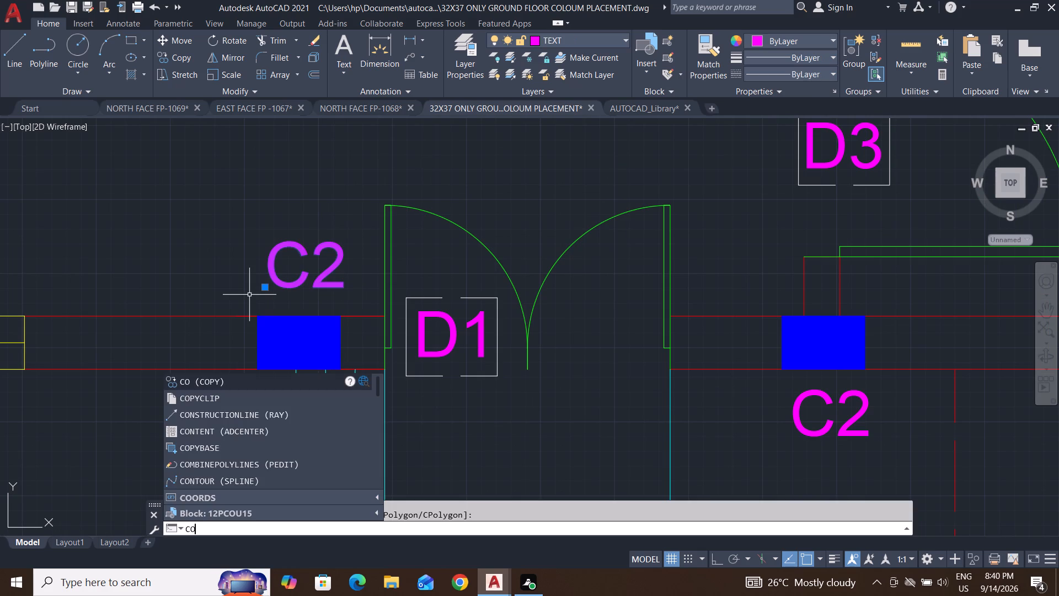
key("Return")
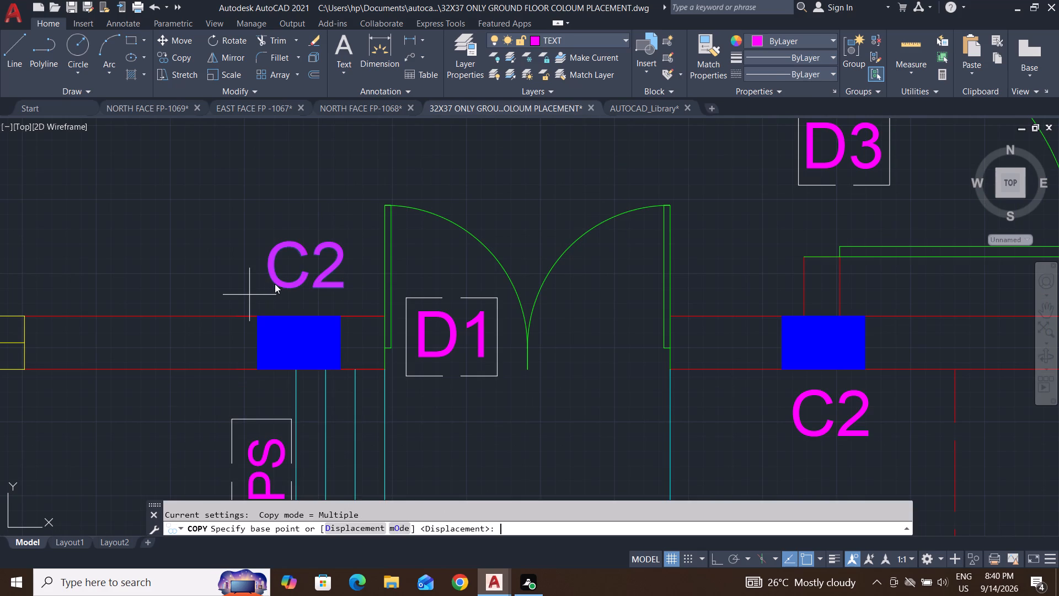
left_click(275, 277)
scroll(255, 298, "down", 3)
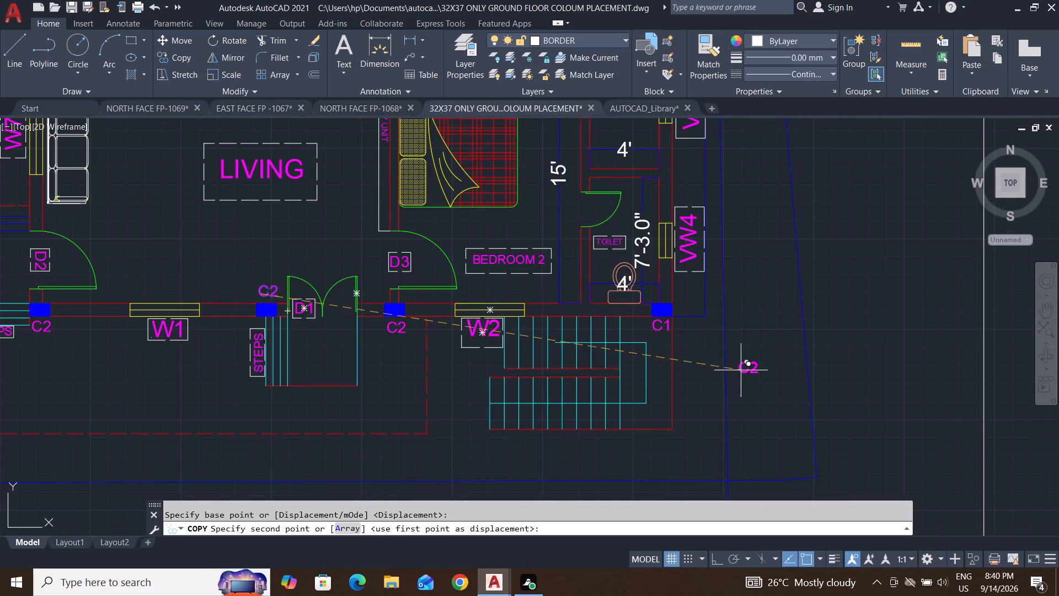
middle_click_drag(741, 370, 270, 301)
scroll(707, 326, "up", 2)
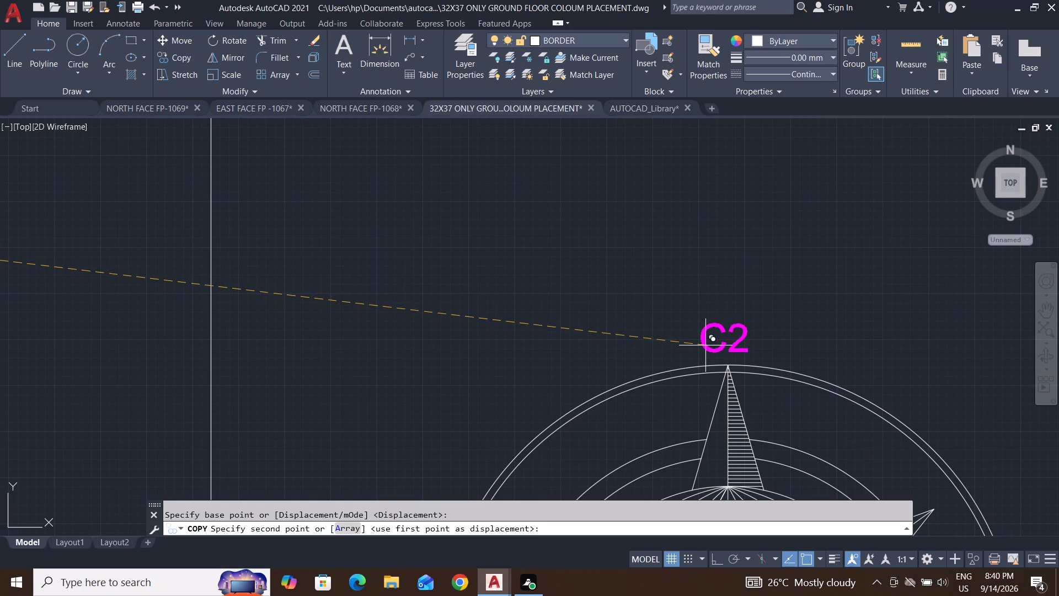
left_click(707, 347)
key("Escape")
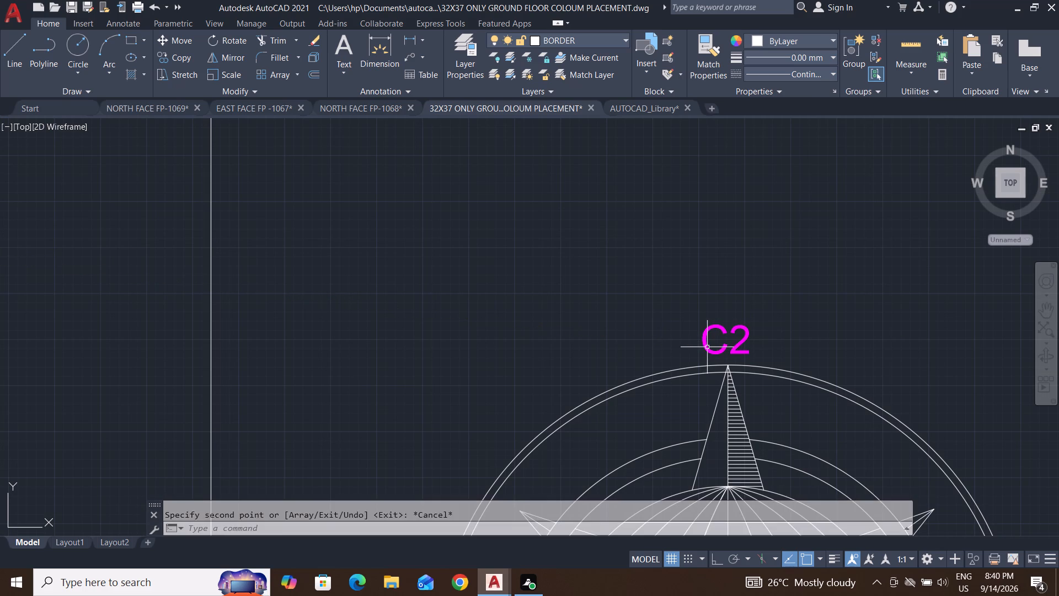
key("Escape")
key("Escape")
key("Escape")
key("Escape")
key("Escape")
key("Escape")
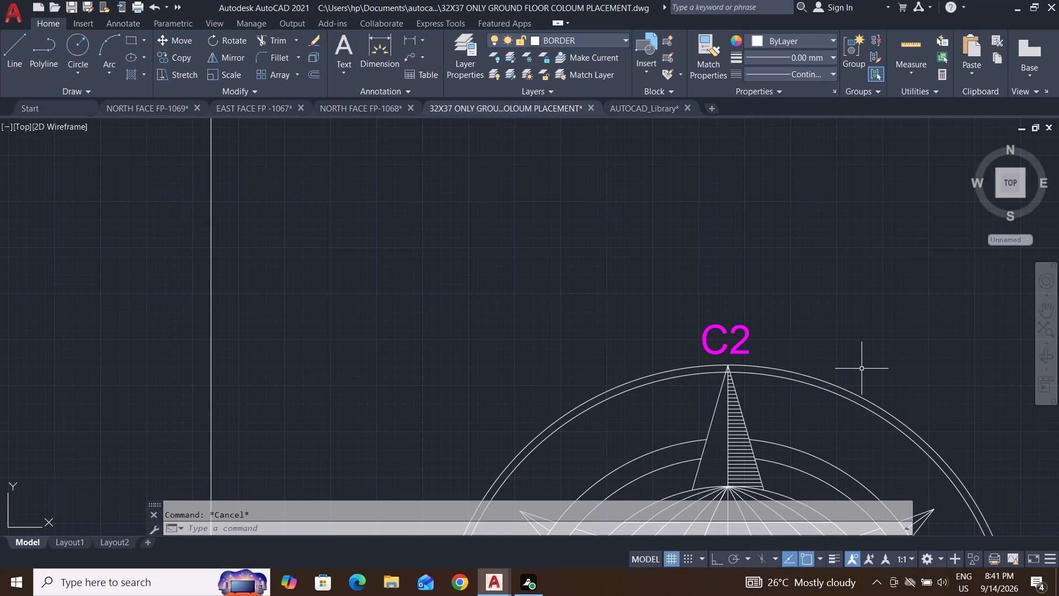
Change the copied C2 label above the upper spike to read ST.
scroll(894, 350, "up", 1)
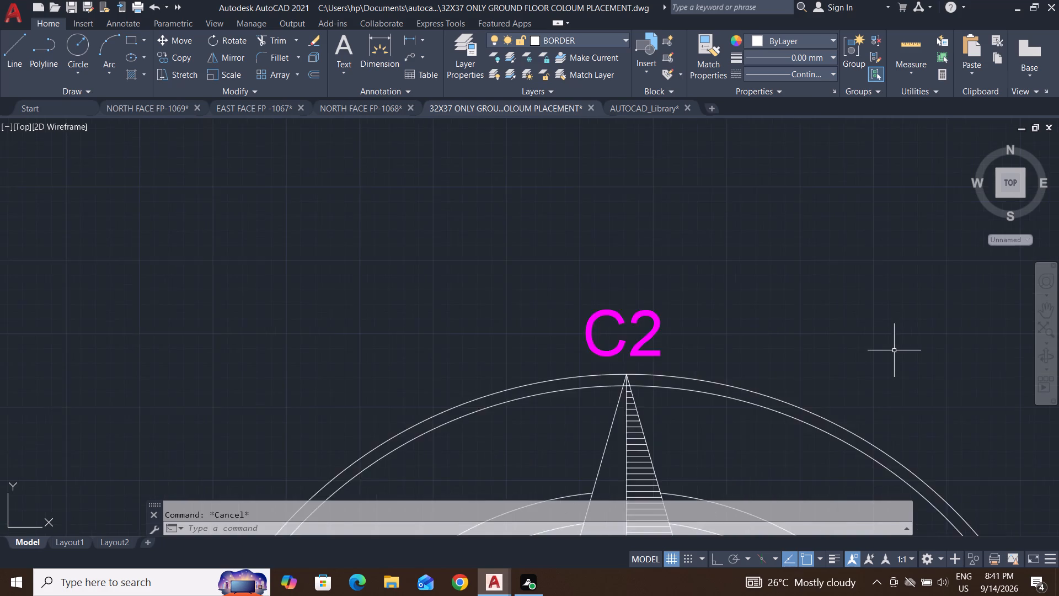
scroll(894, 350, "up", 1)
double_click(508, 313)
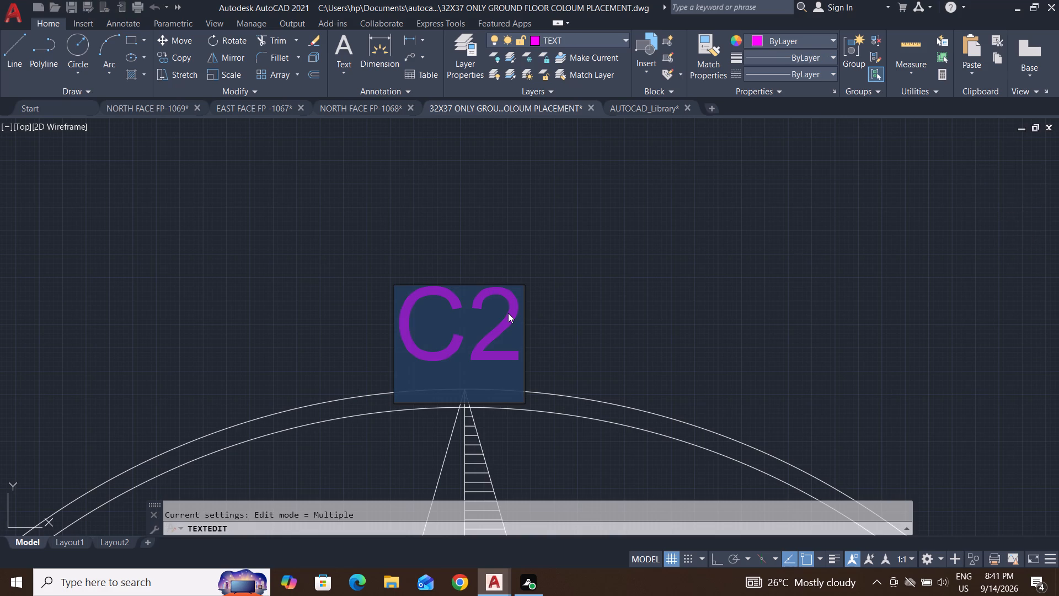
type("ST")
key("Return")
key("Escape")
key("Escape")
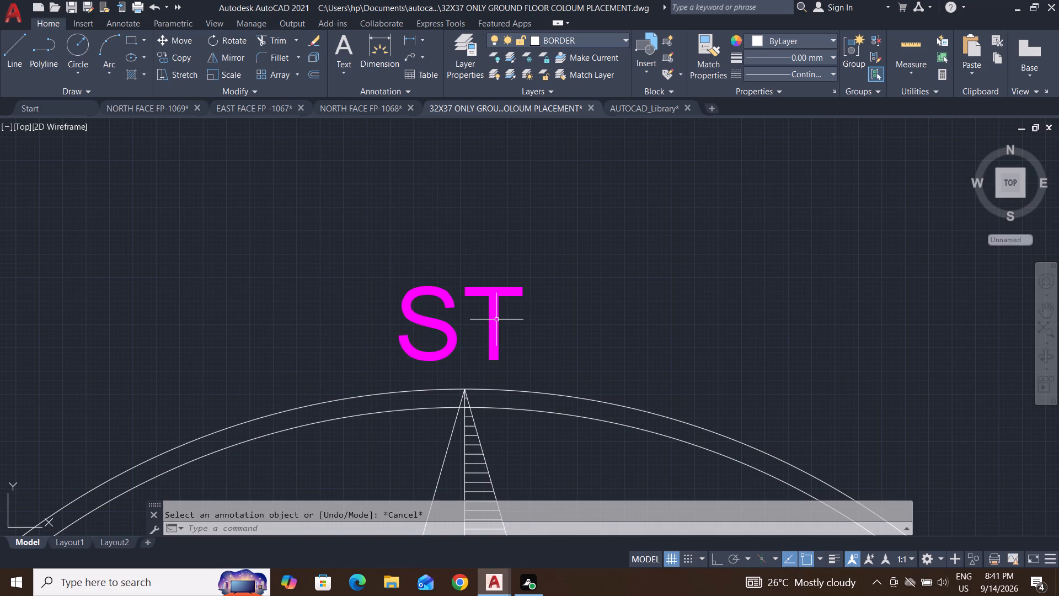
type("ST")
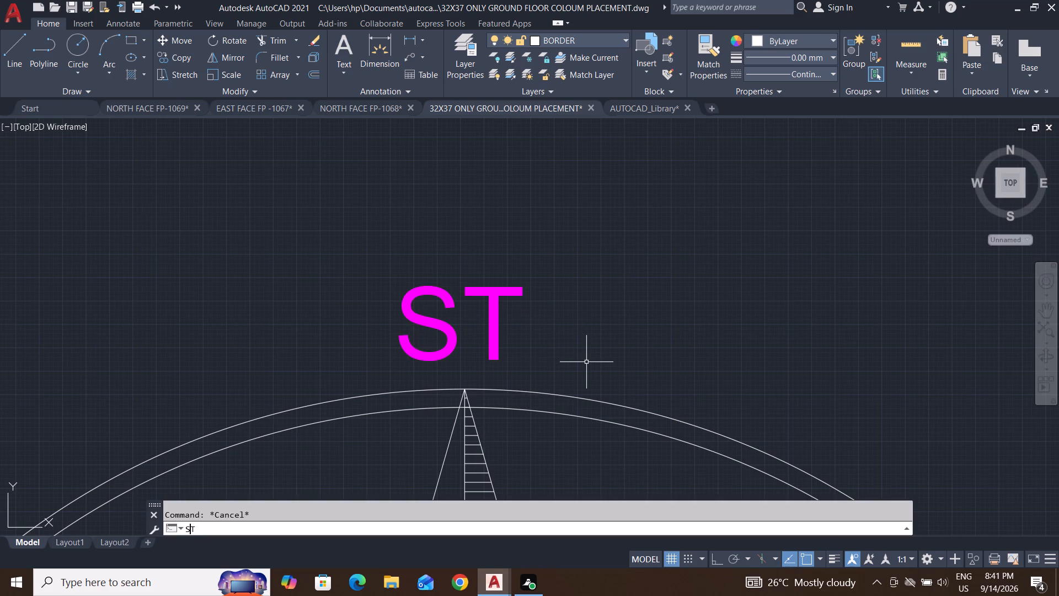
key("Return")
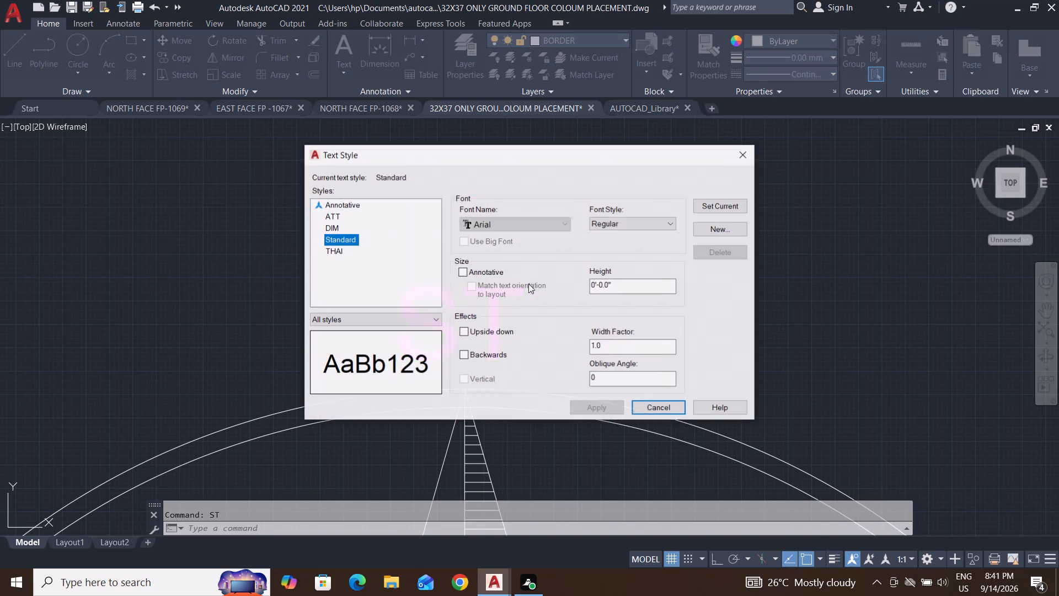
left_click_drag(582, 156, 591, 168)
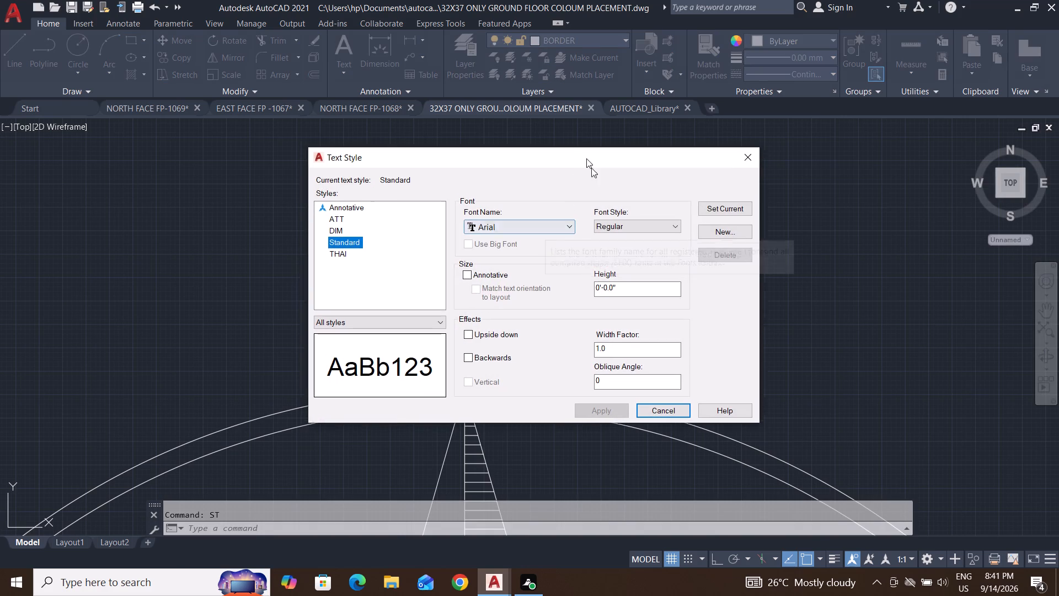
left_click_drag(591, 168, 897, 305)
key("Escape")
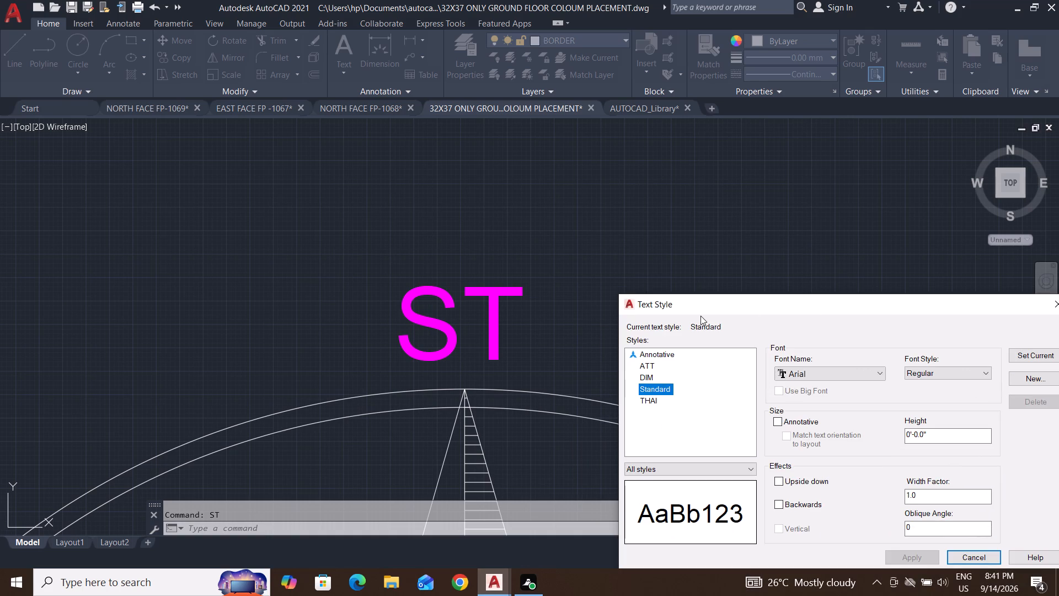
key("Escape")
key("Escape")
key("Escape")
Set the Standard text style's font to Arial Baltic, apply it and make the style current.
left_click_drag(574, 241, 571, 248)
left_click(306, 365)
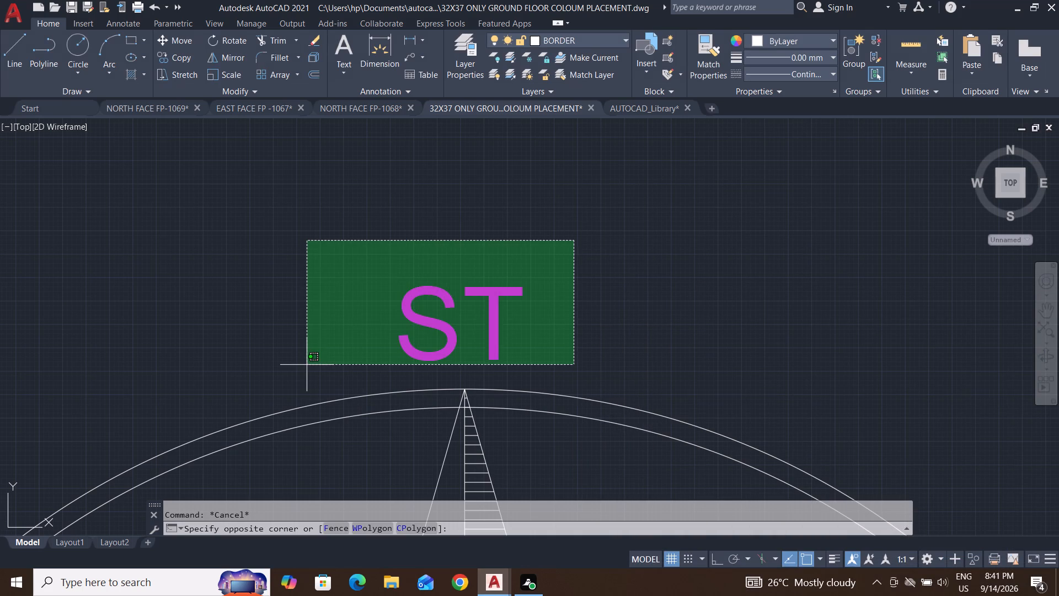
key("Return")
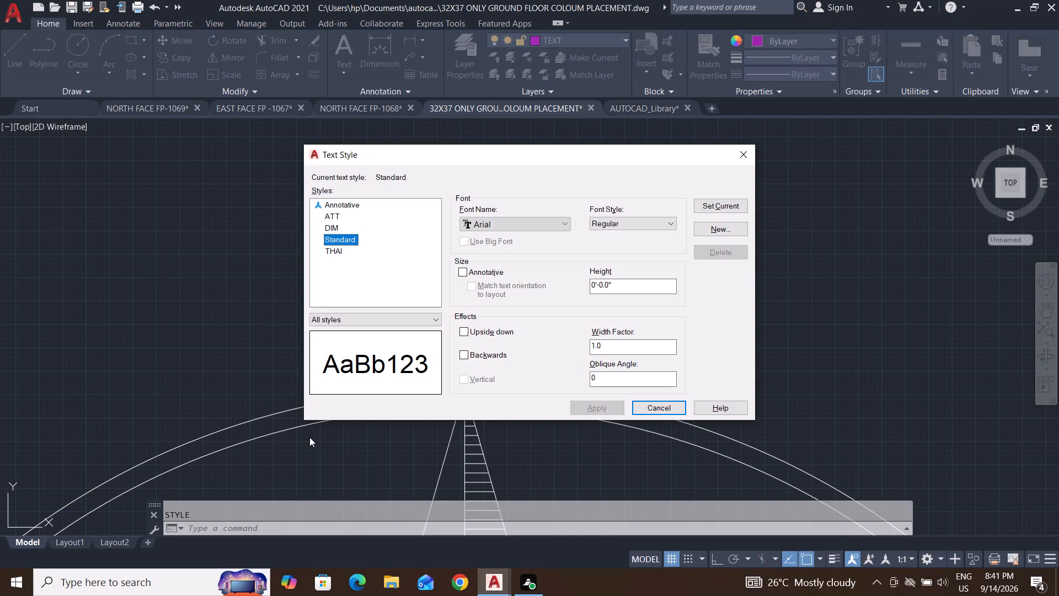
left_click(534, 221)
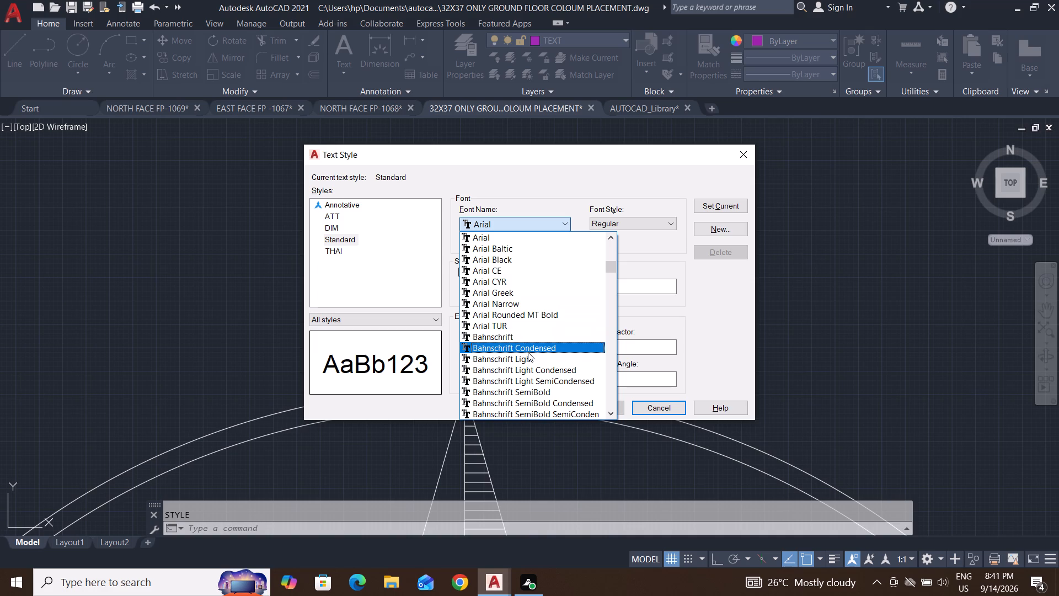
left_click_drag(550, 158, 813, 336)
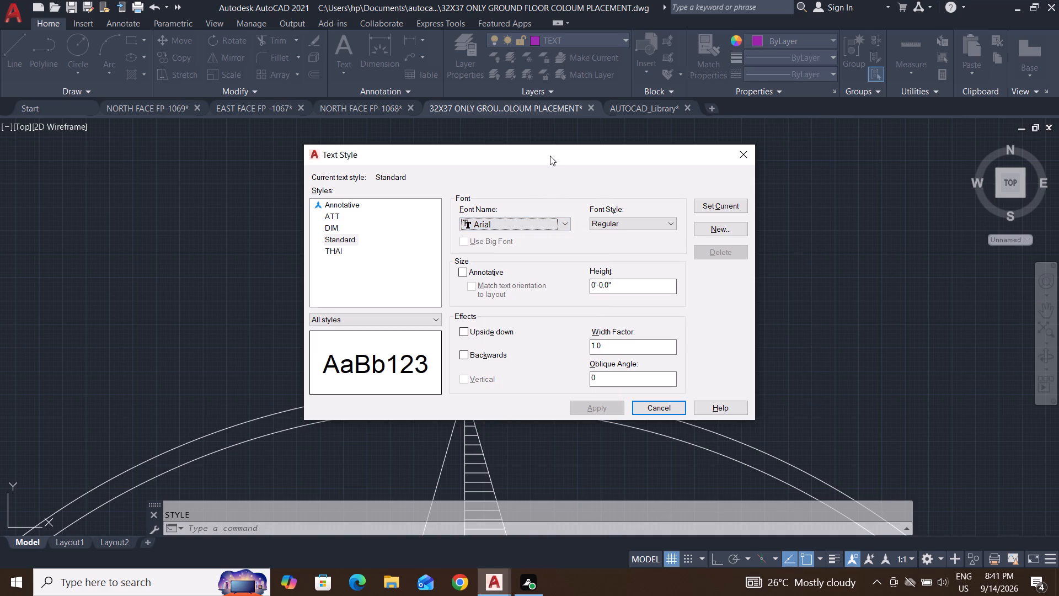
left_click_drag(550, 156, 816, 199)
left_click(781, 262)
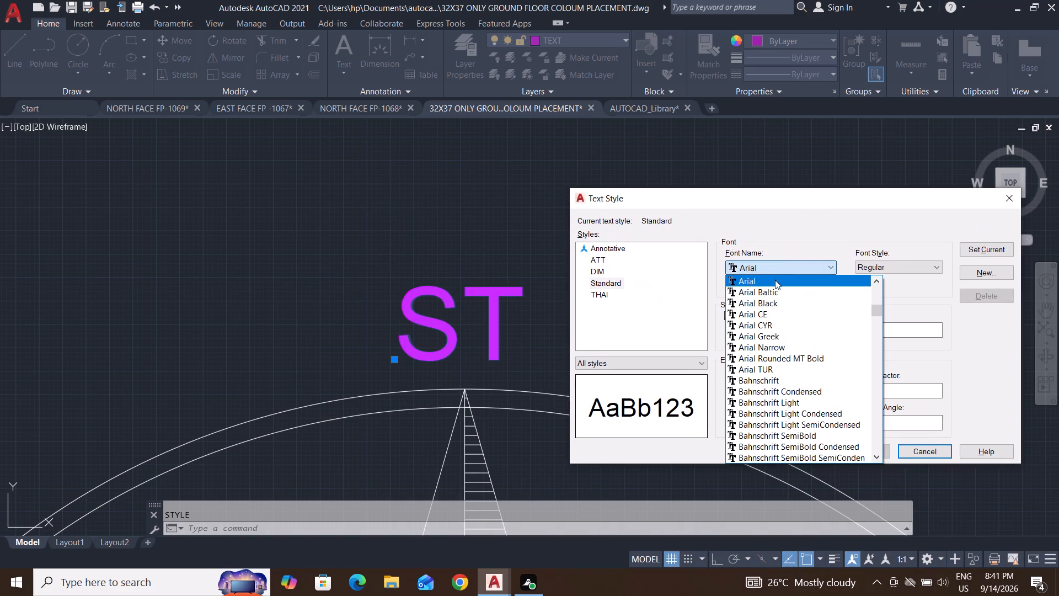
left_click(772, 292)
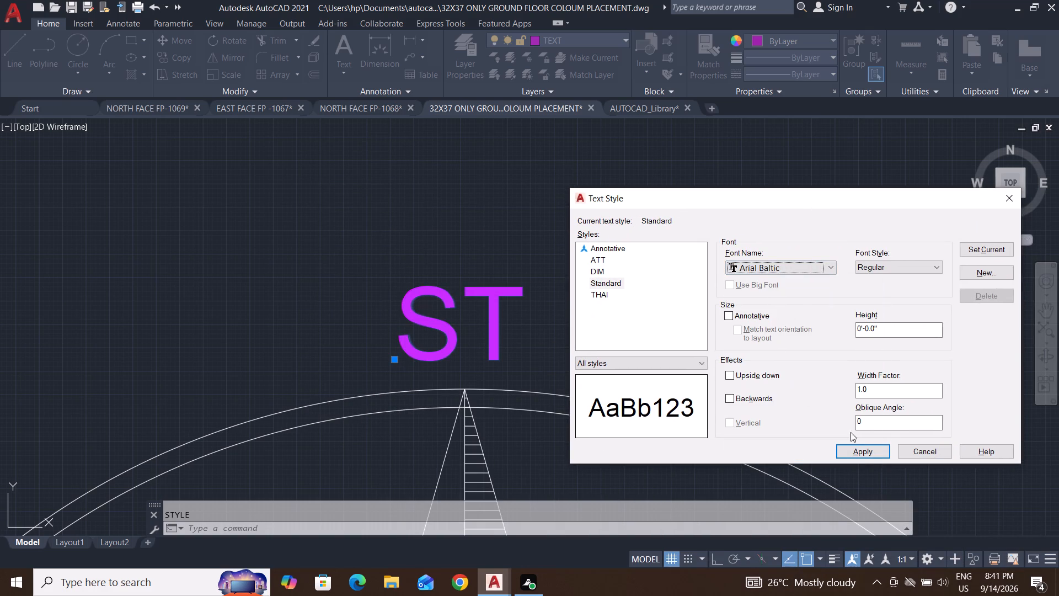
left_click(865, 453)
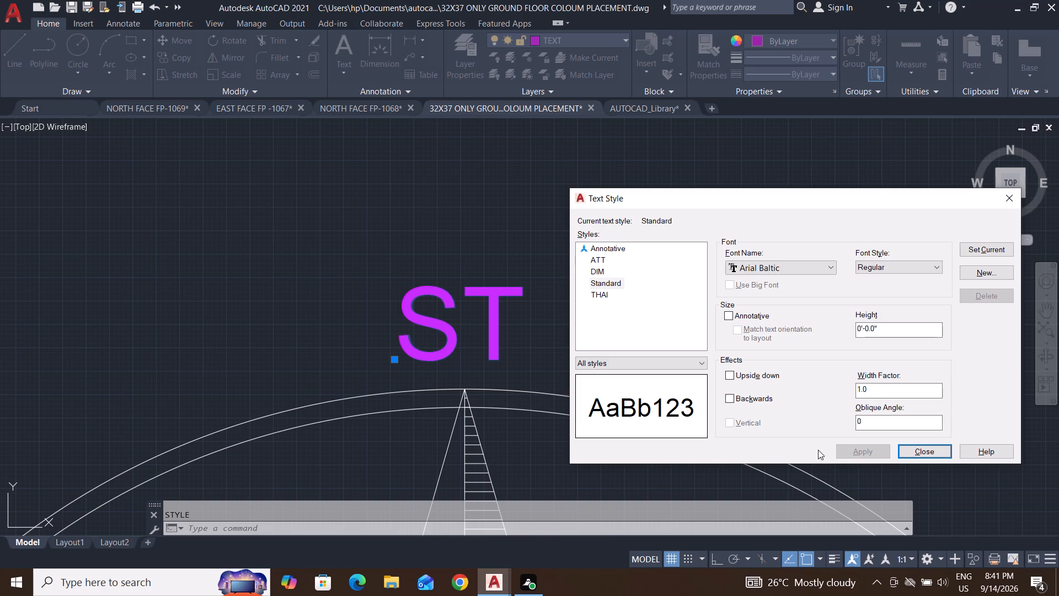
left_click(991, 248)
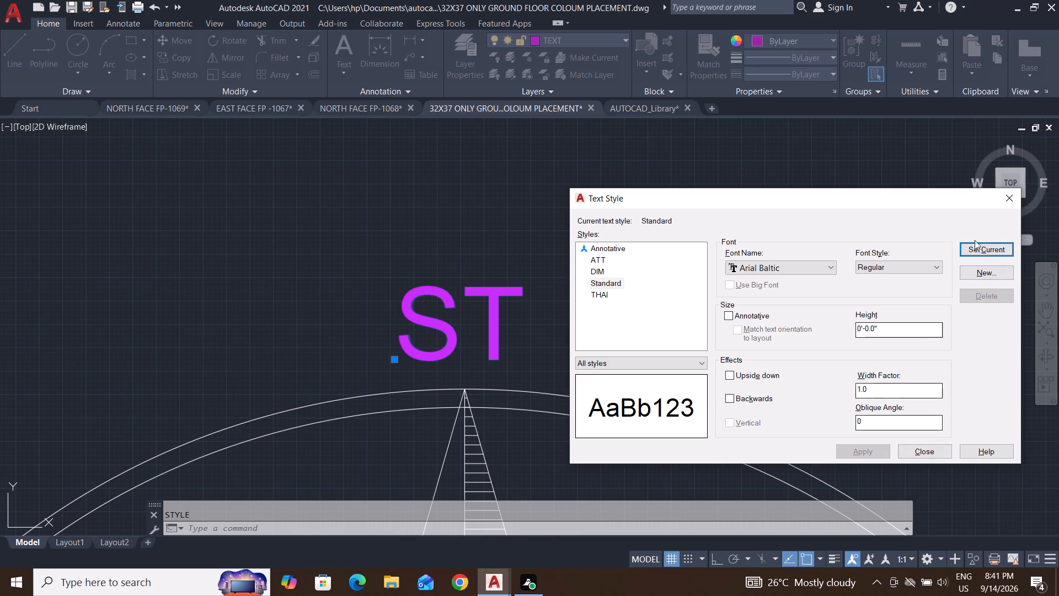
left_click(1010, 200)
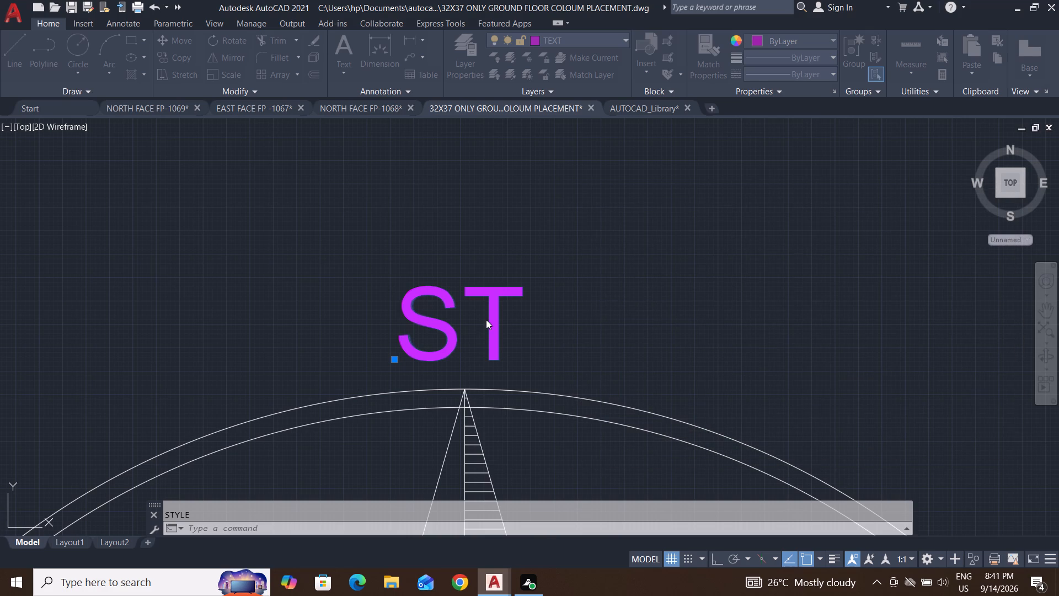
key("Escape")
key("Escape")
key("Escape")
key("Escape")
key("Escape")
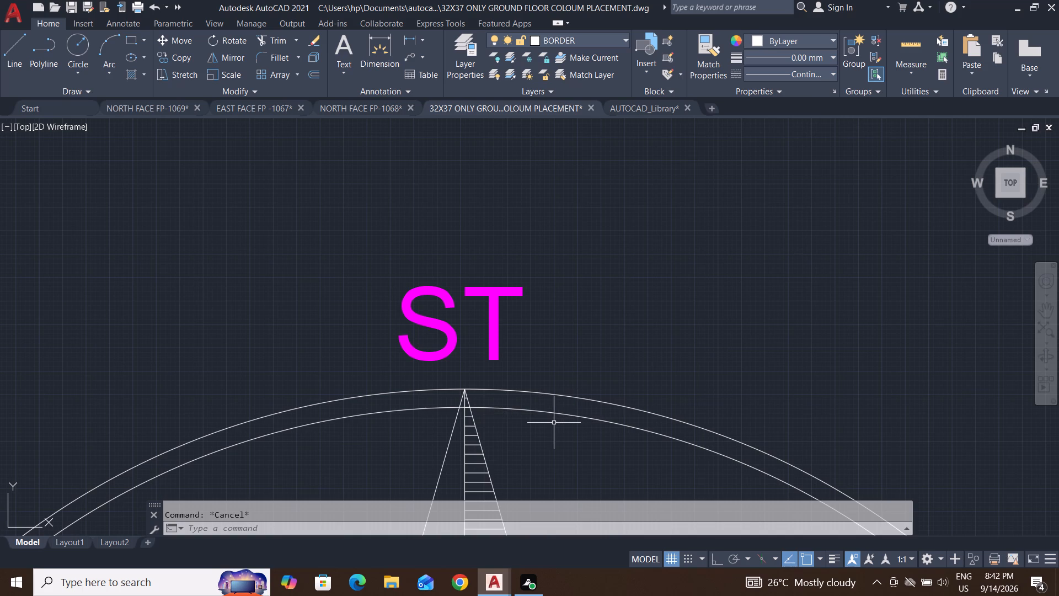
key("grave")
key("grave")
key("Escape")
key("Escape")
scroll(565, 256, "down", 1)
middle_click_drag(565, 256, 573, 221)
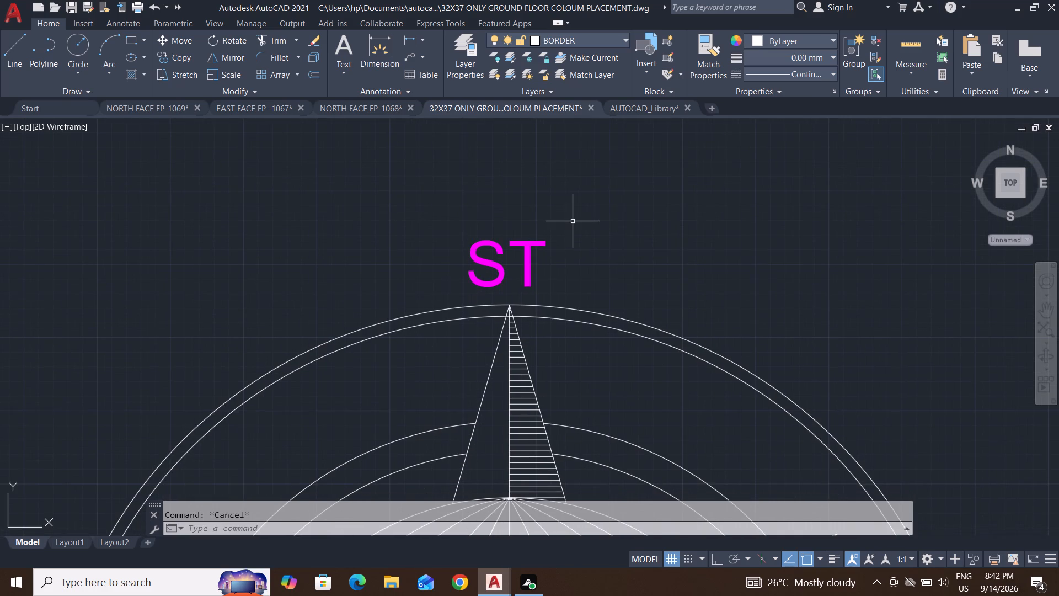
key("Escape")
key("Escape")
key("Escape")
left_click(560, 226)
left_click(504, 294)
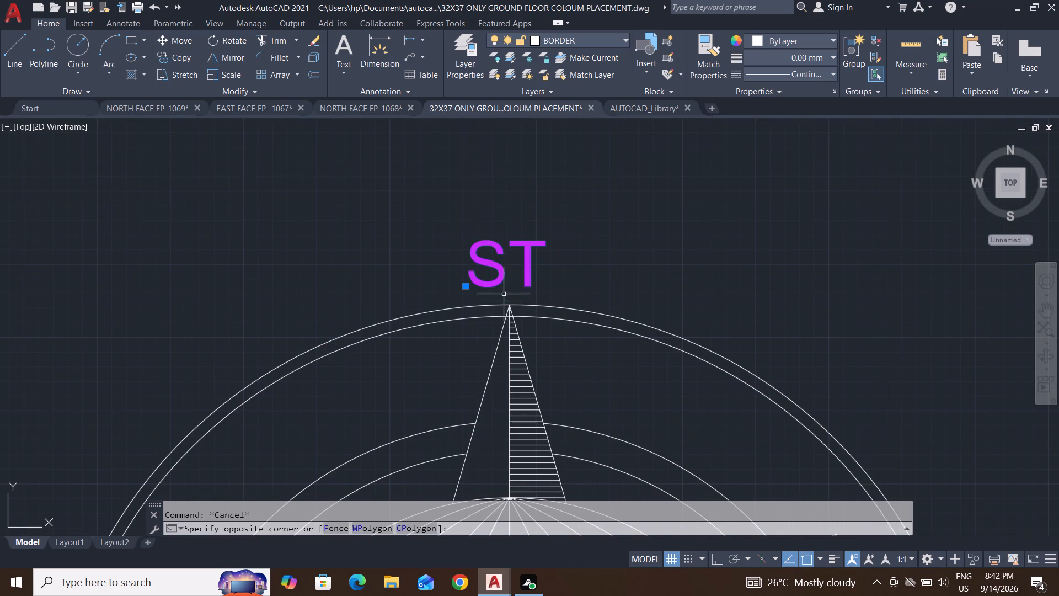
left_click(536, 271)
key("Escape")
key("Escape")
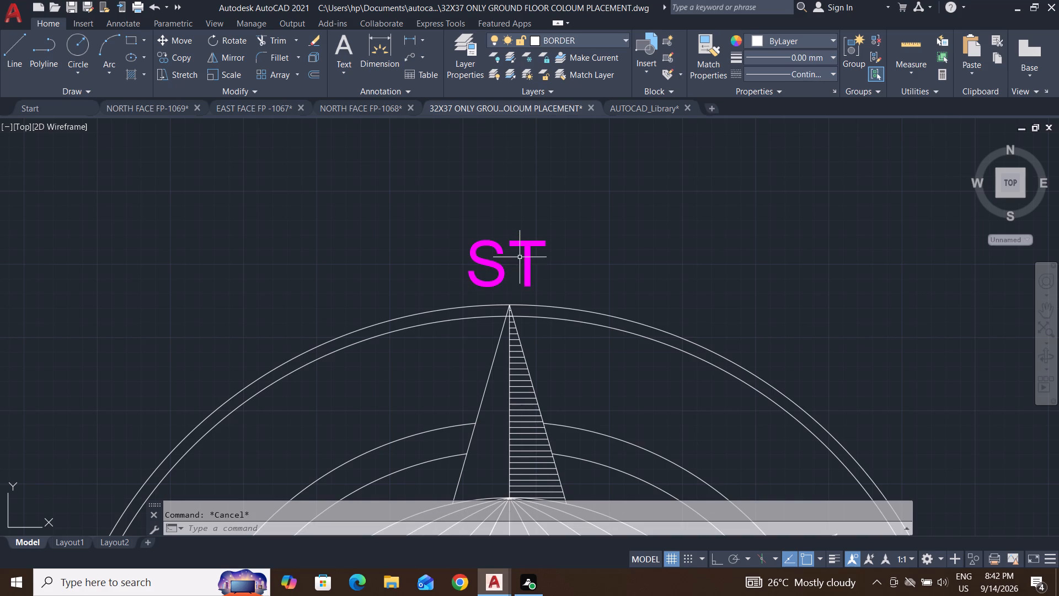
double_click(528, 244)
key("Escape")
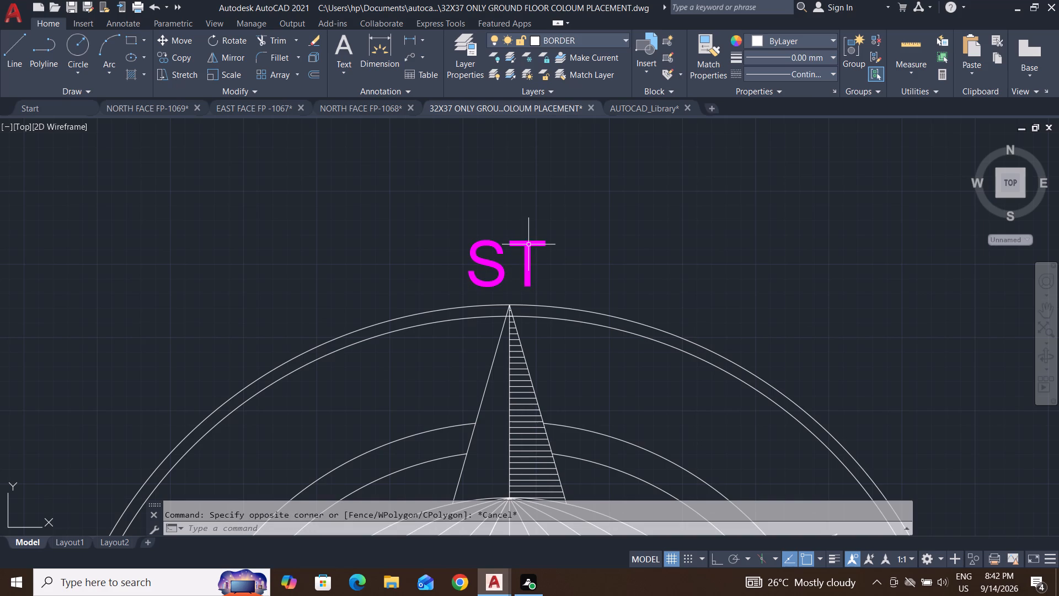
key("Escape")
Change the ST label above the globe symbol's upper spike to read S.
triple_click(502, 270)
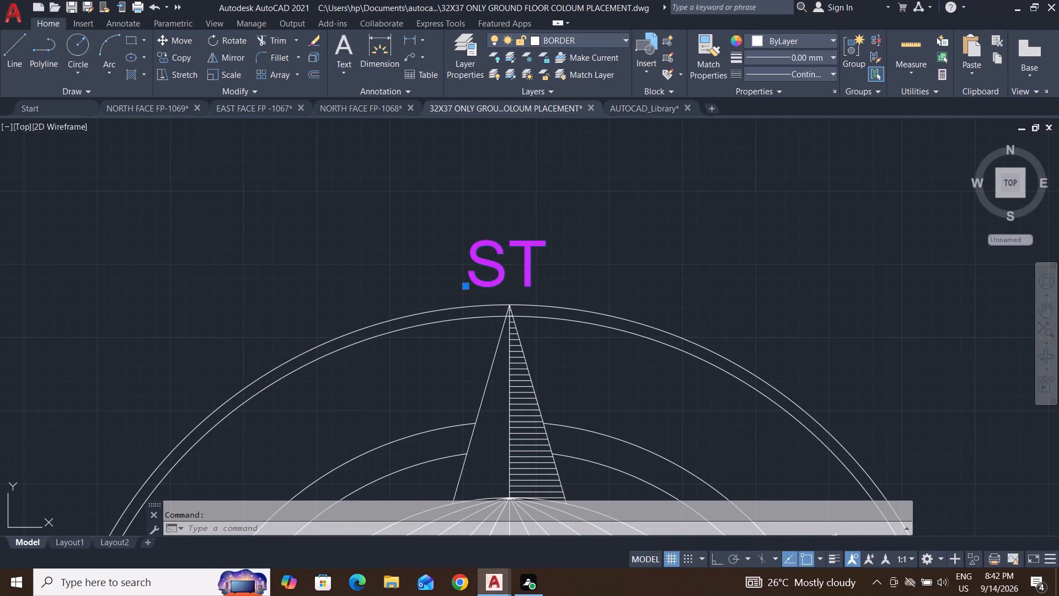
left_click(545, 267)
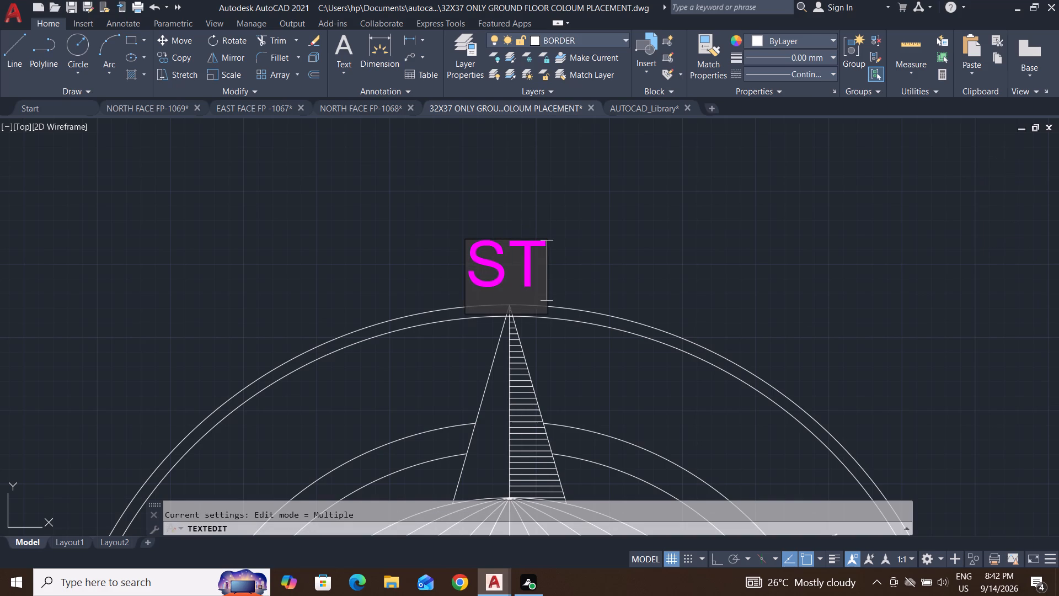
key("BackSpace")
key("Return")
key("Escape")
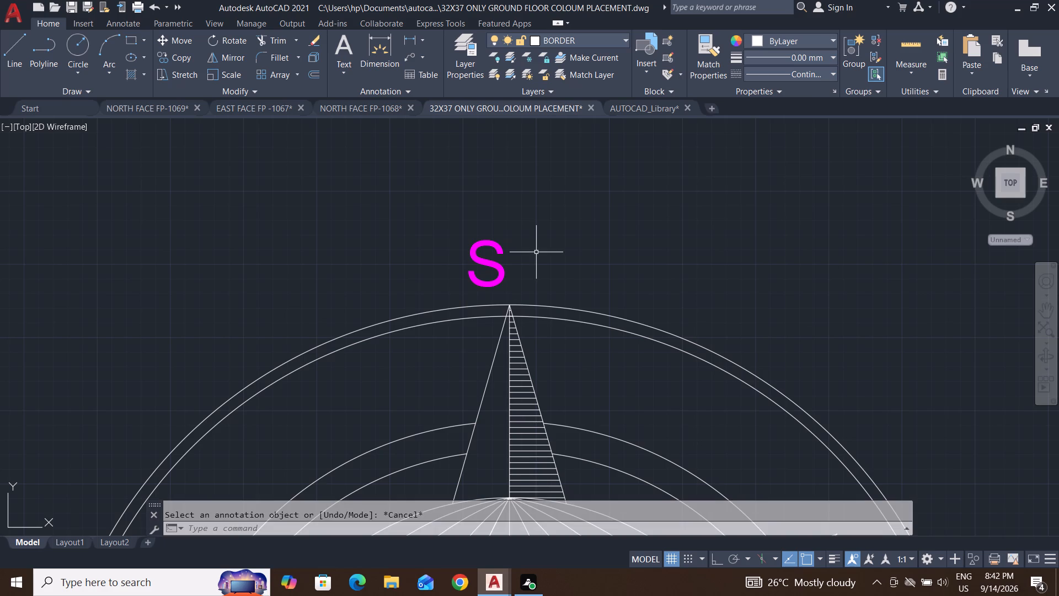
key("Escape")
key("Escape")
Move the S label so it sits centred just above the upper spike's tip, outside the double outer ring.
left_click(534, 222)
left_click(452, 297)
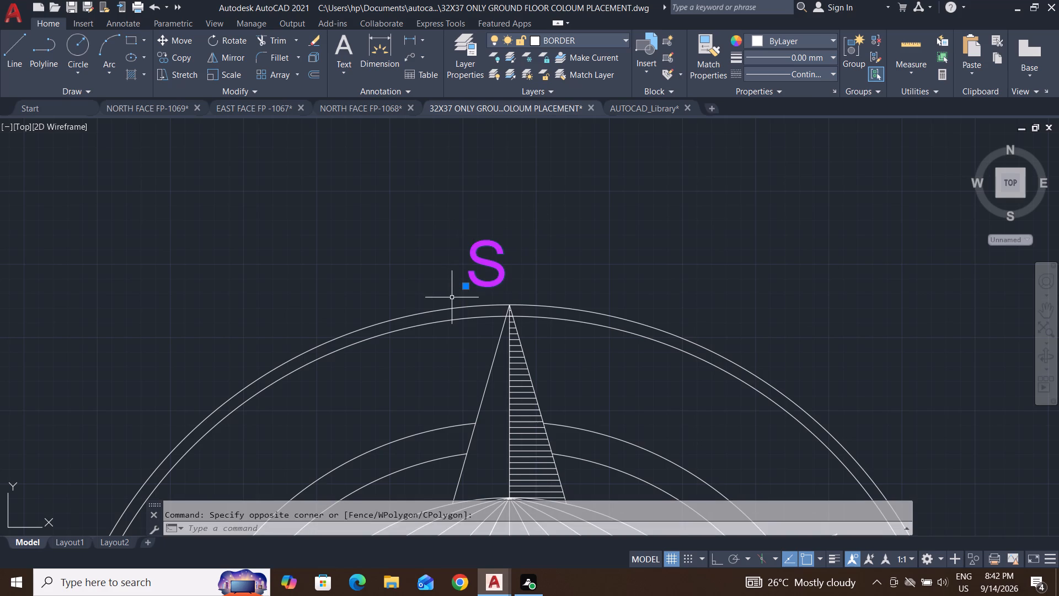
key("m")
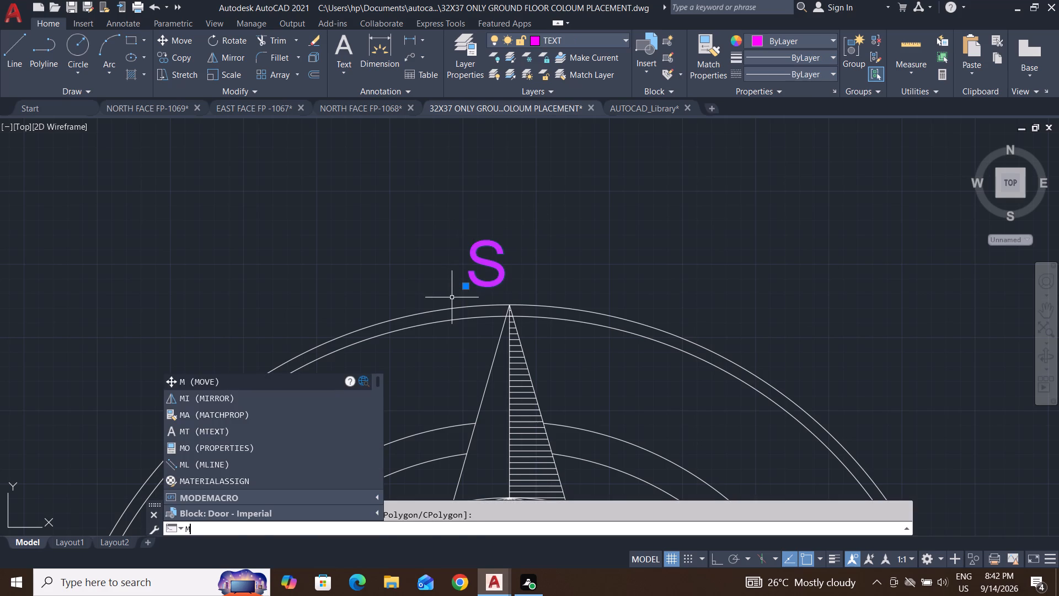
key("Return")
left_click(486, 284)
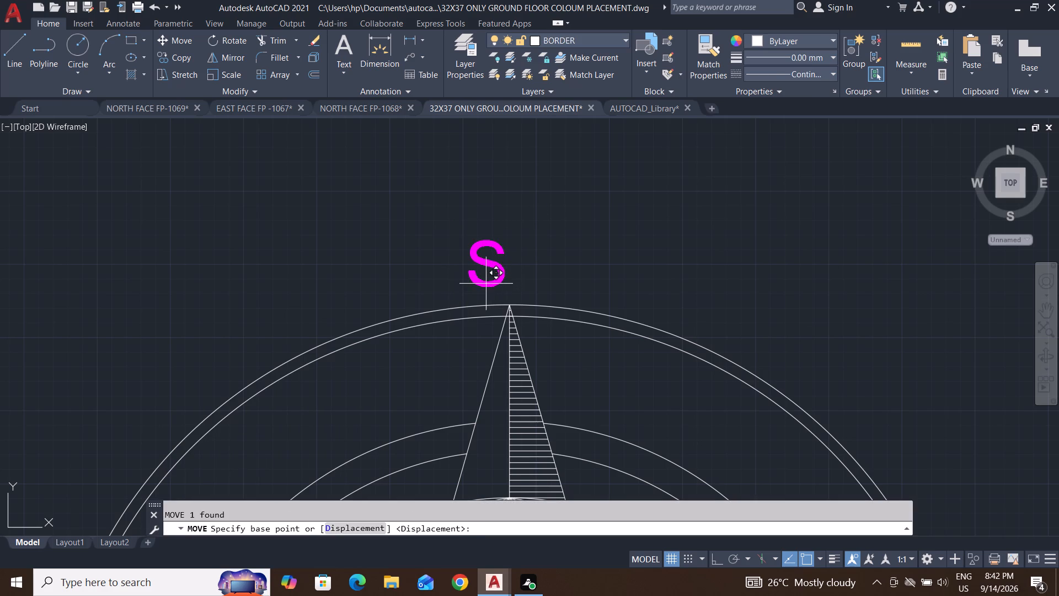
left_click(508, 287)
left_click(507, 227)
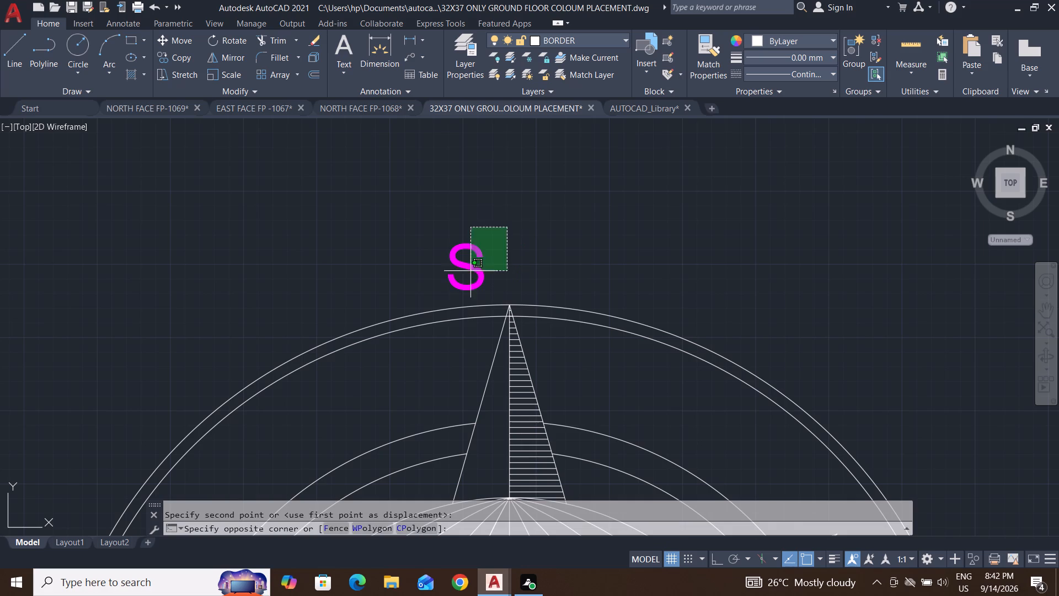
left_click(438, 293)
key("m")
key("Return")
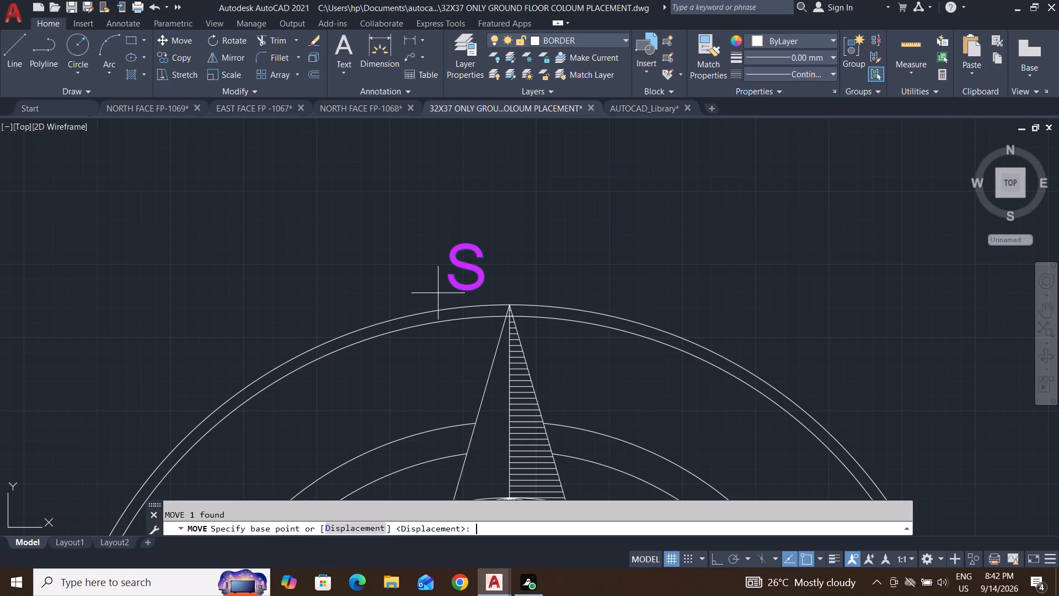
left_click(449, 283)
scroll(478, 284, "up", 2)
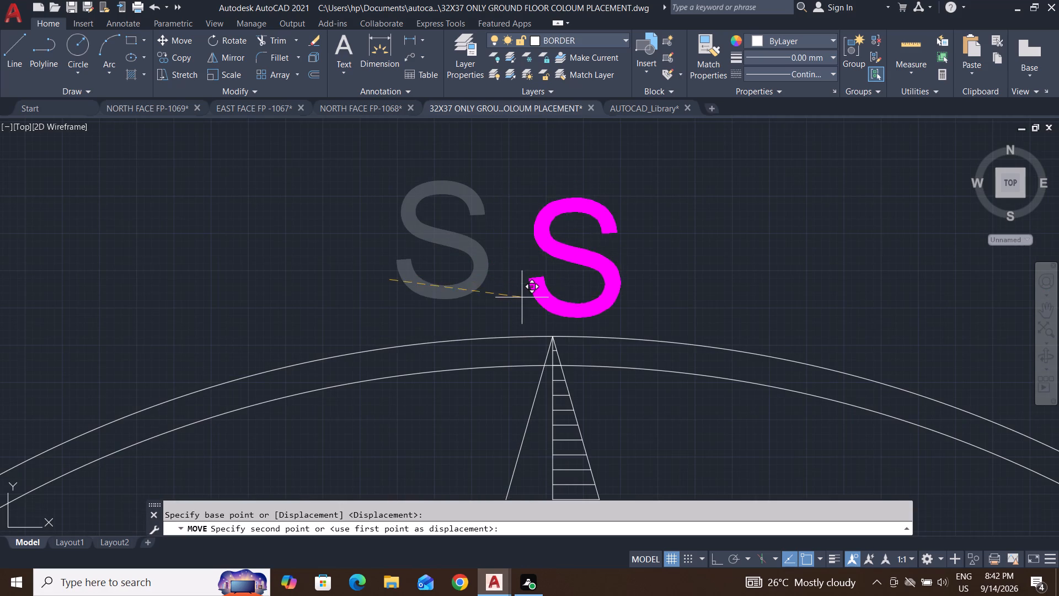
left_click(508, 285)
scroll(613, 189, "down", 3)
left_click(641, 163)
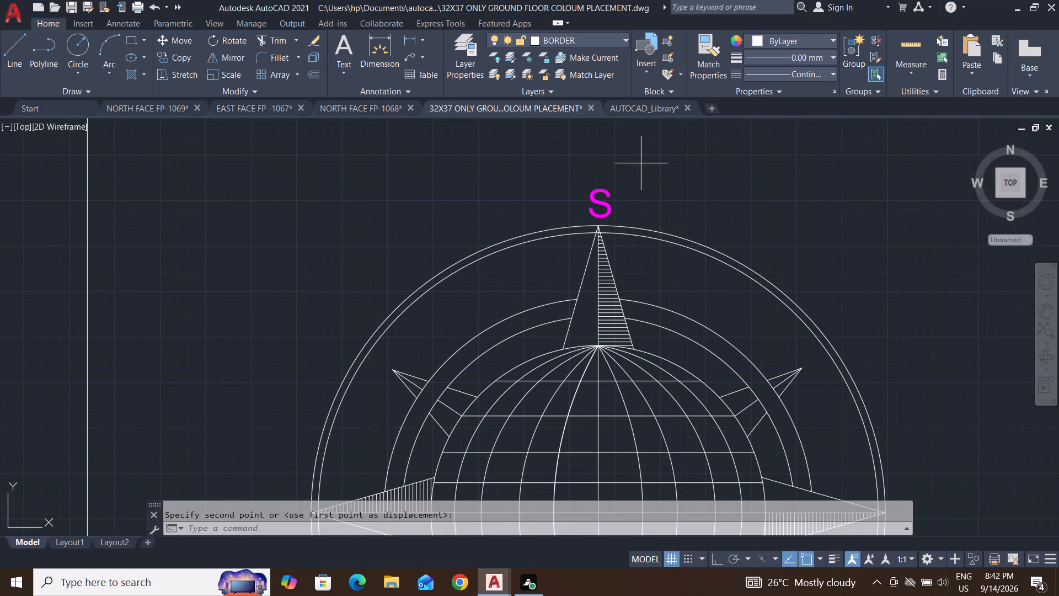
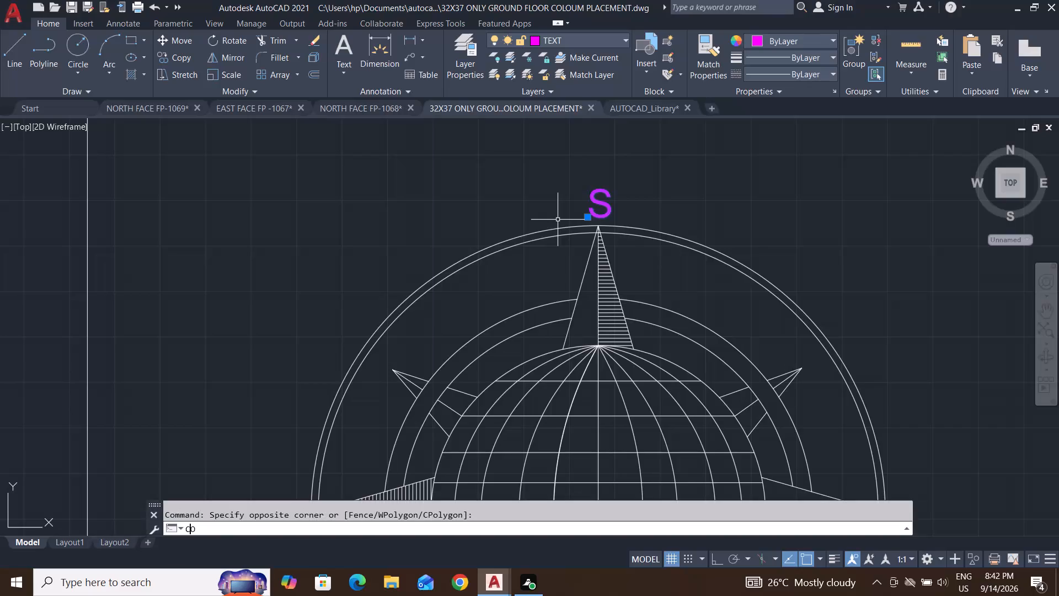
Copy the S label from above the upper spike to just outside the left, right and lower spike tips.
key("Return")
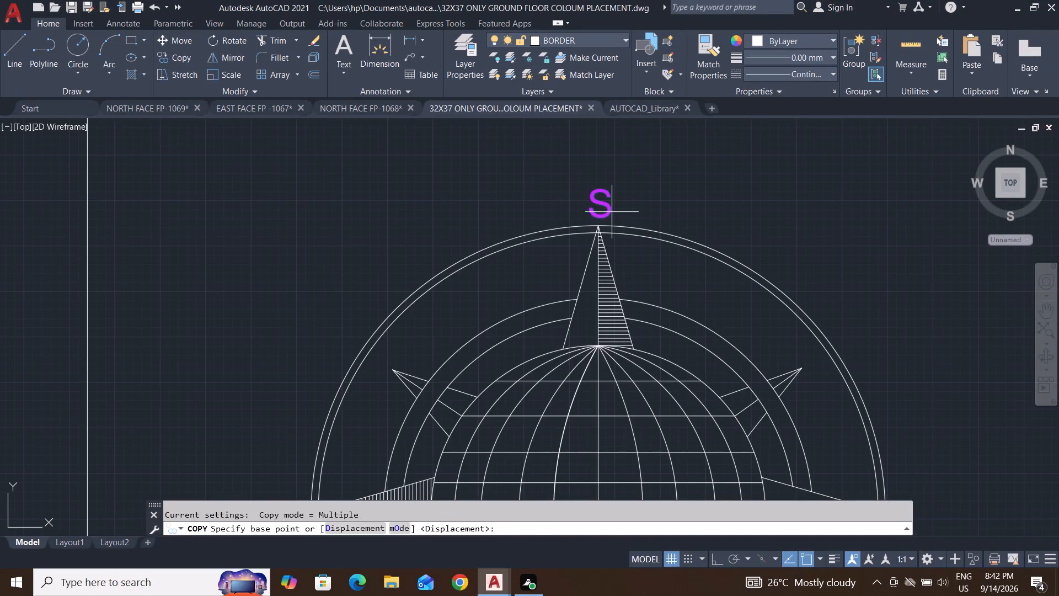
left_click(598, 215)
scroll(579, 225, "down", 3)
middle_click_drag(580, 276, 624, 225)
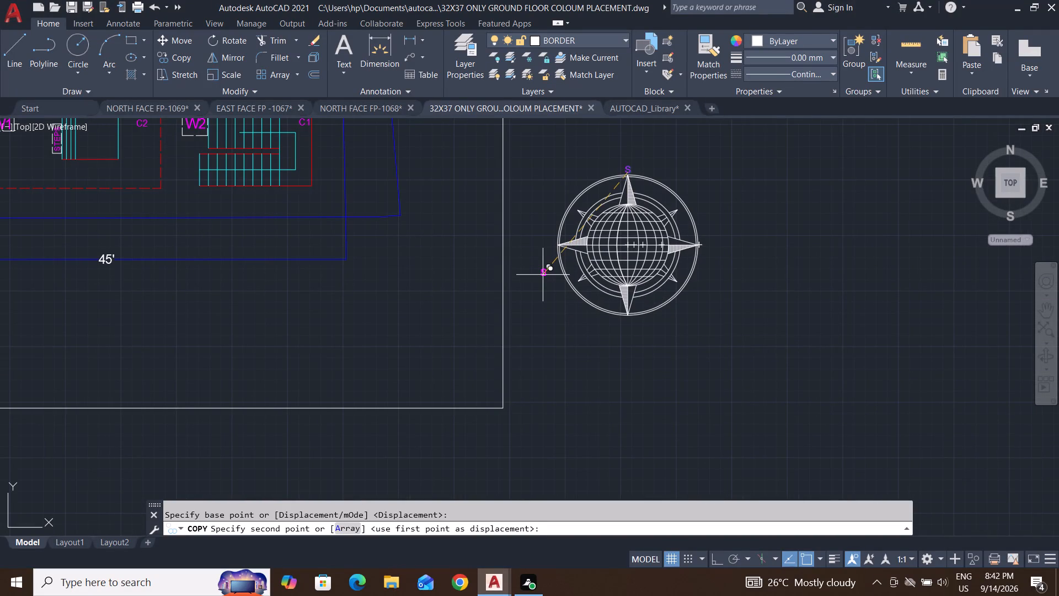
scroll(541, 253, "up", 1)
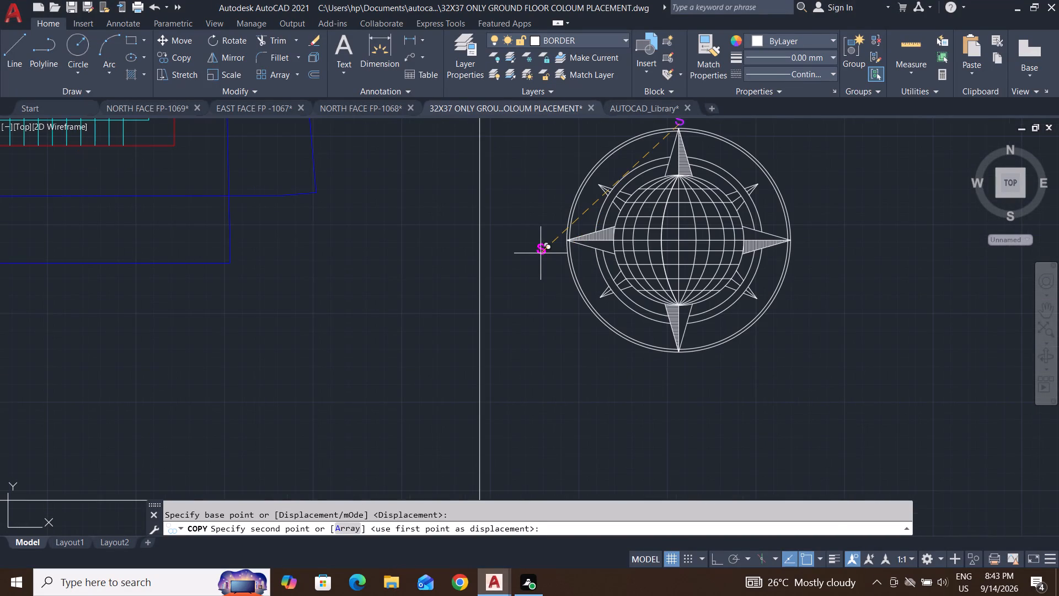
scroll(541, 253, "up", 1)
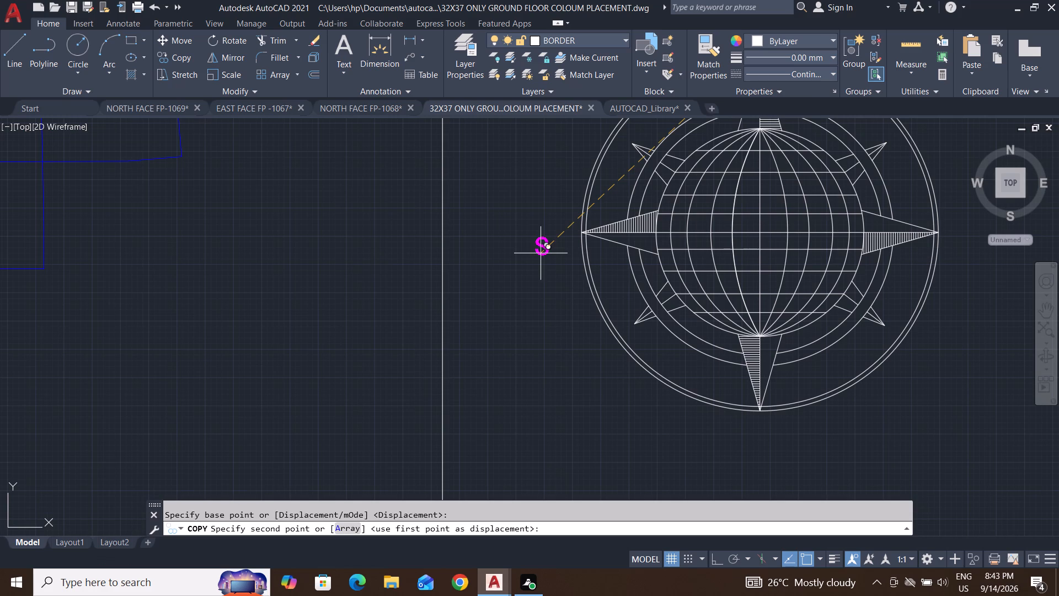
left_click(561, 240)
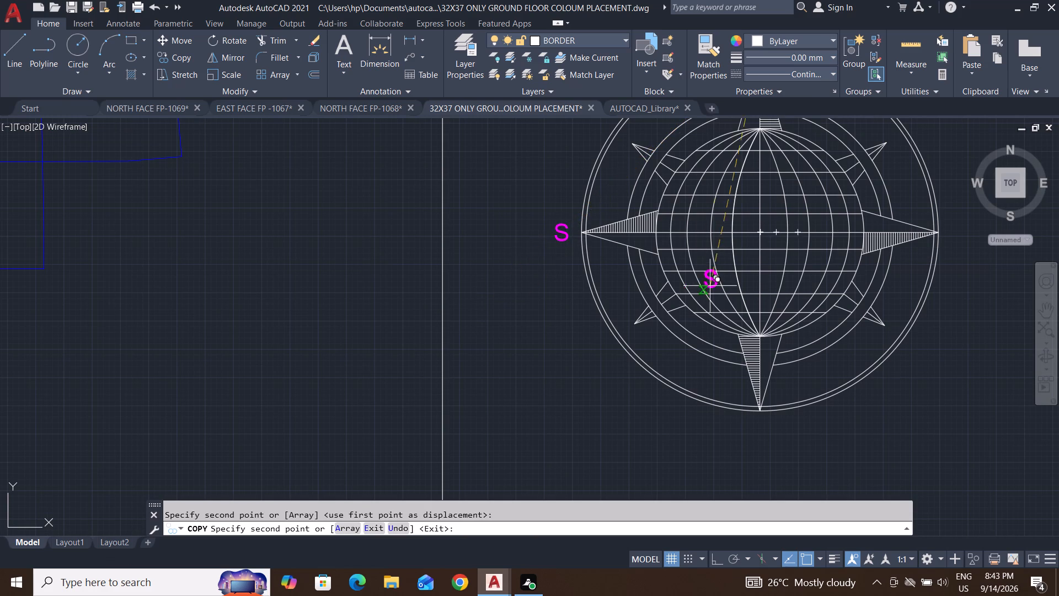
middle_click_drag(709, 288, 448, 287)
left_click(697, 237)
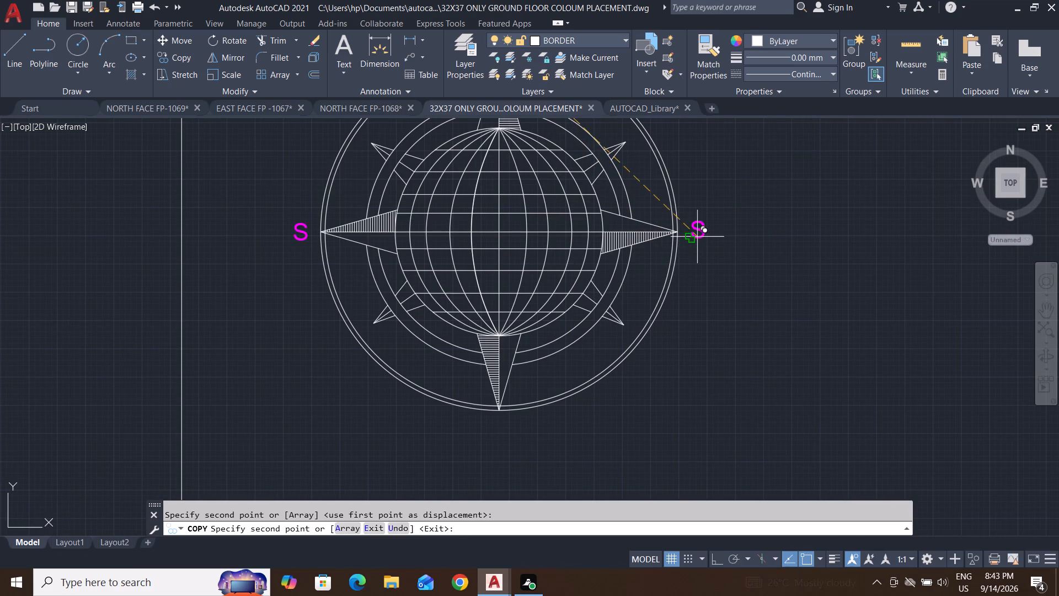
left_click(498, 437)
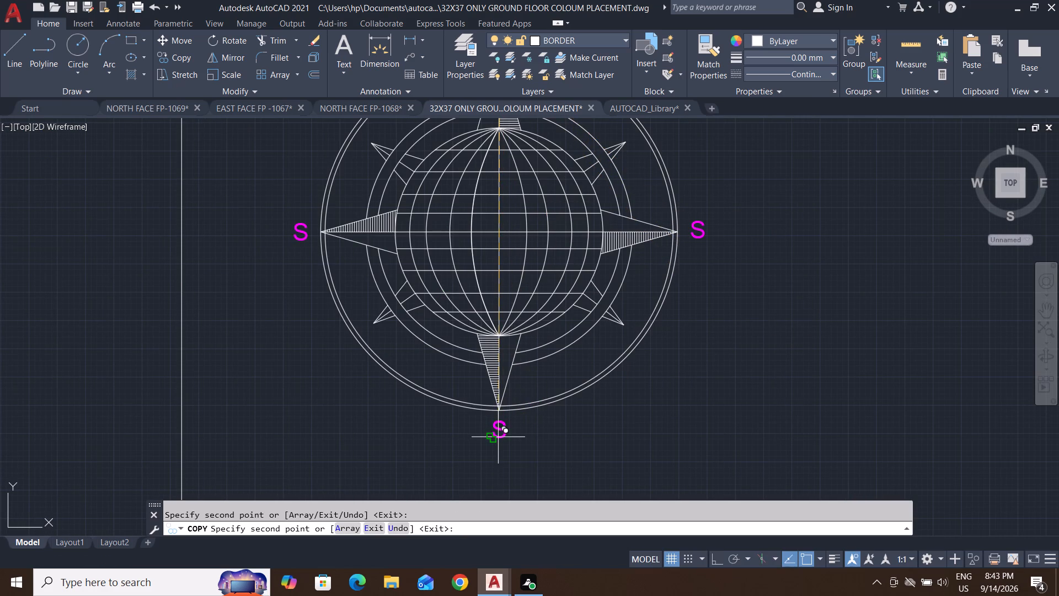
key("Escape")
key("Escape")
key("Escape")
key("Escape")
key("Escape")
Change the copied S label below the globe symbol's lower spike to read N.
scroll(472, 439, "up", 3)
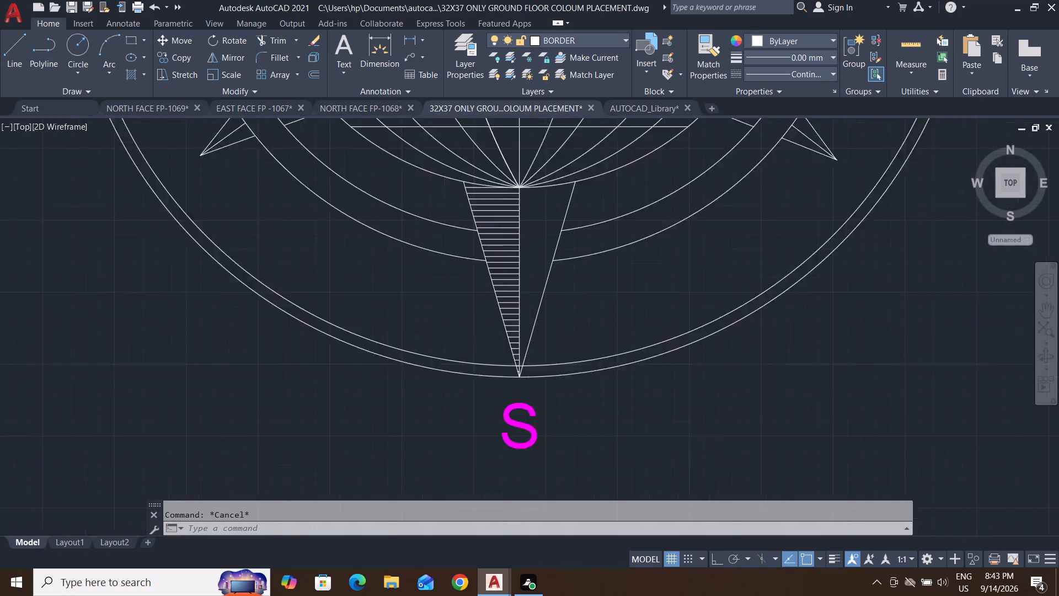
double_click(529, 425)
key("Escape")
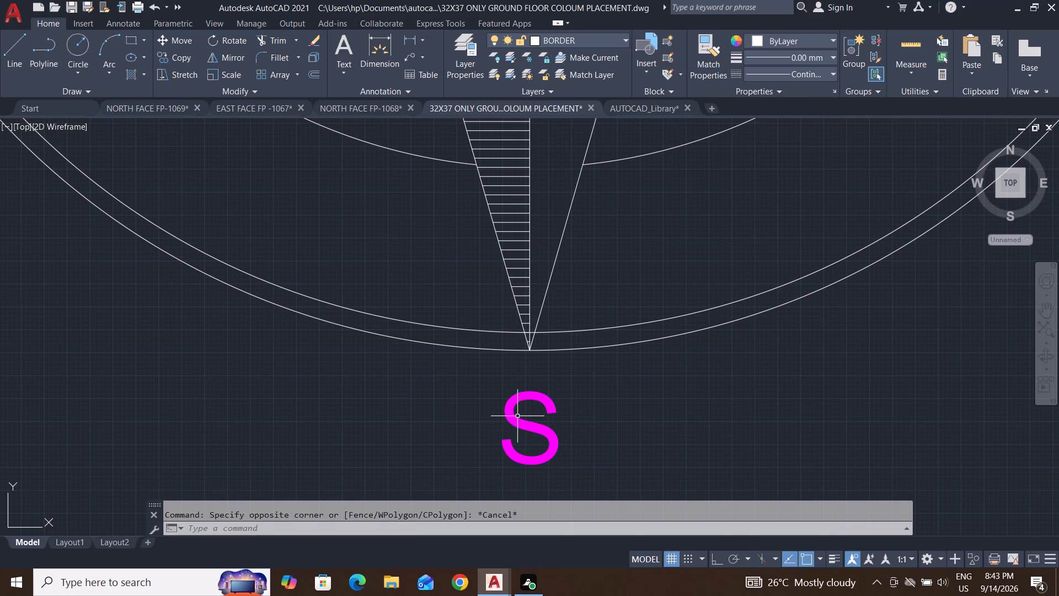
key("Escape")
triple_click(541, 432)
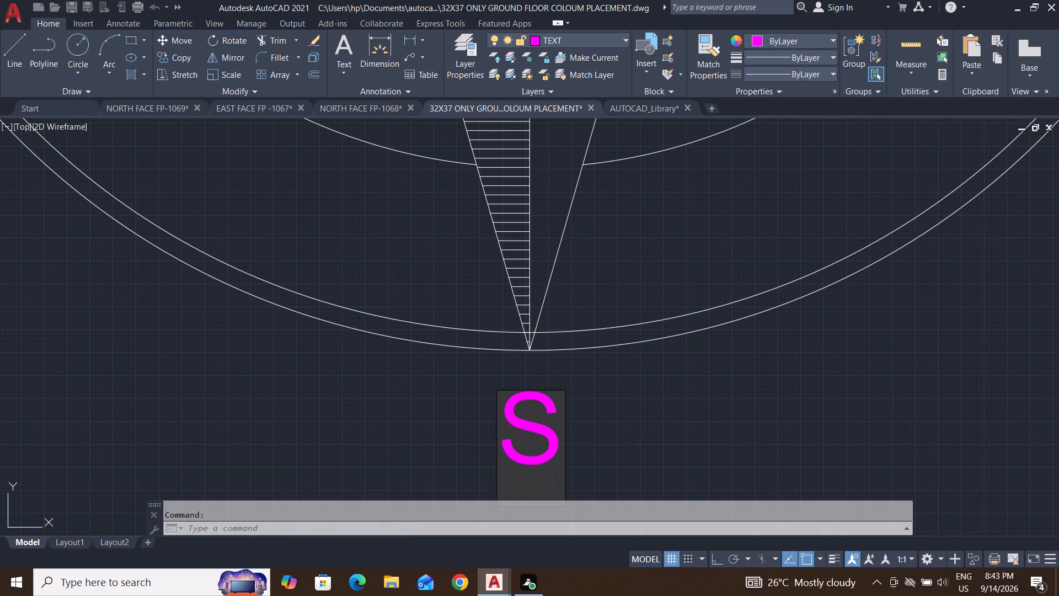
key("BackSpace")
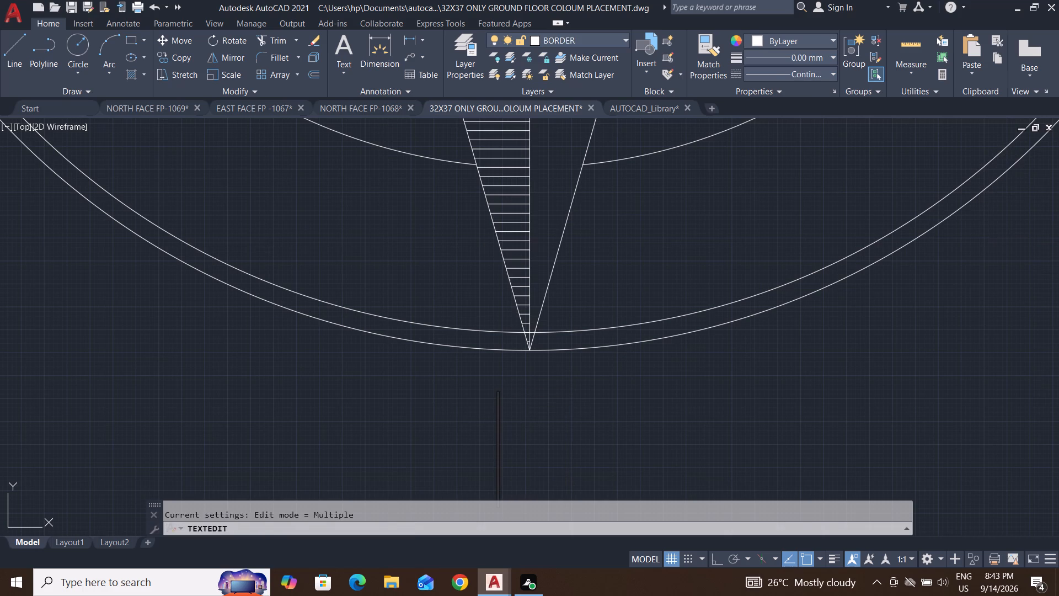
key("n")
key("Return")
scroll(526, 409, "down", 4)
scroll(657, 295, "up", 3)
key("Escape")
key("Escape")
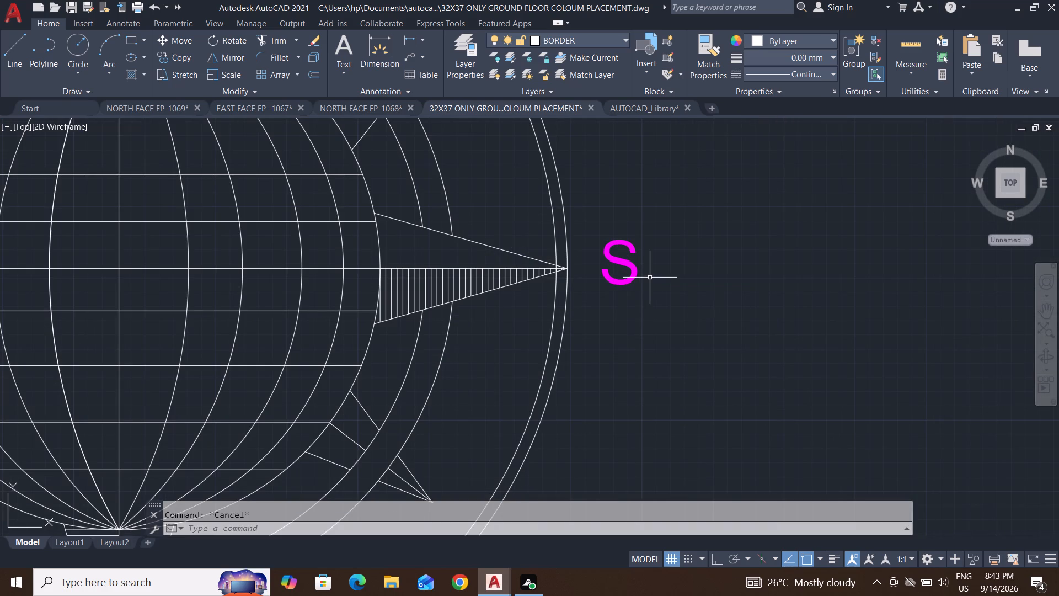
Change the copied S label beside the globe symbol's right spike to read W.
double_click(635, 270)
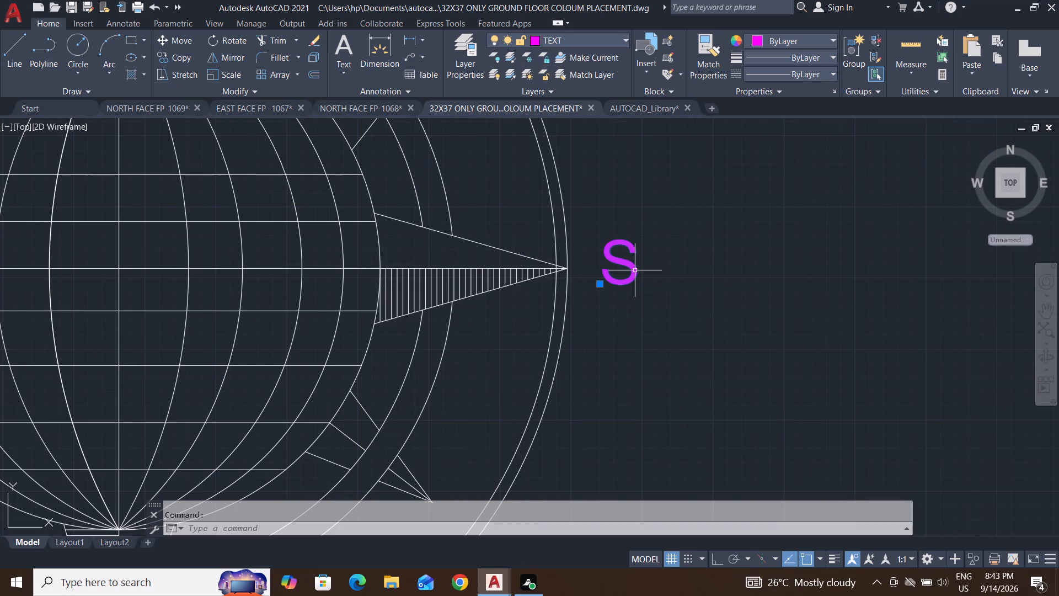
triple_click(635, 270)
key("Escape")
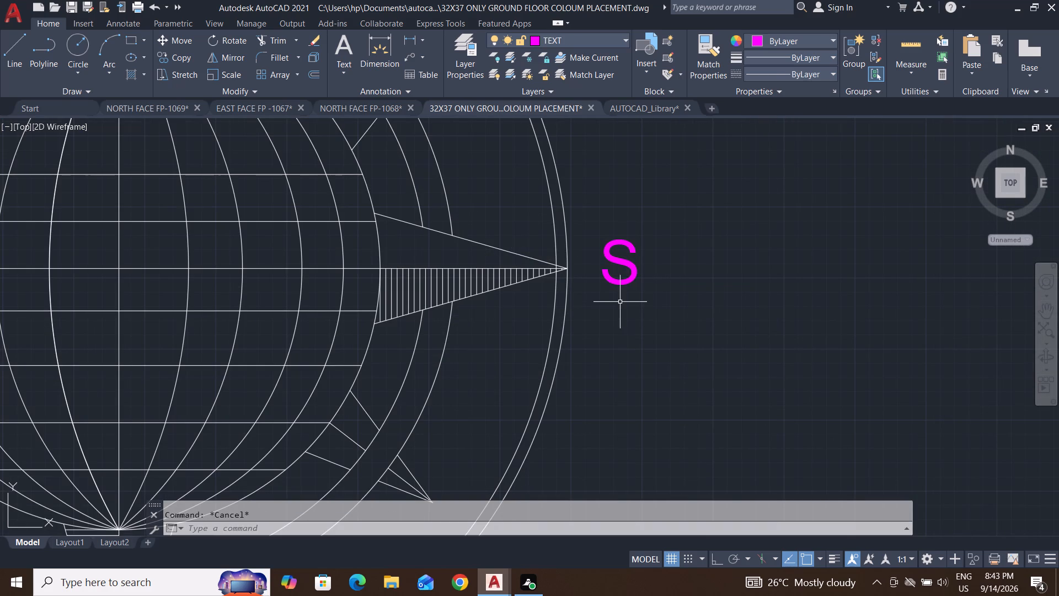
key("Escape")
triple_click(632, 269)
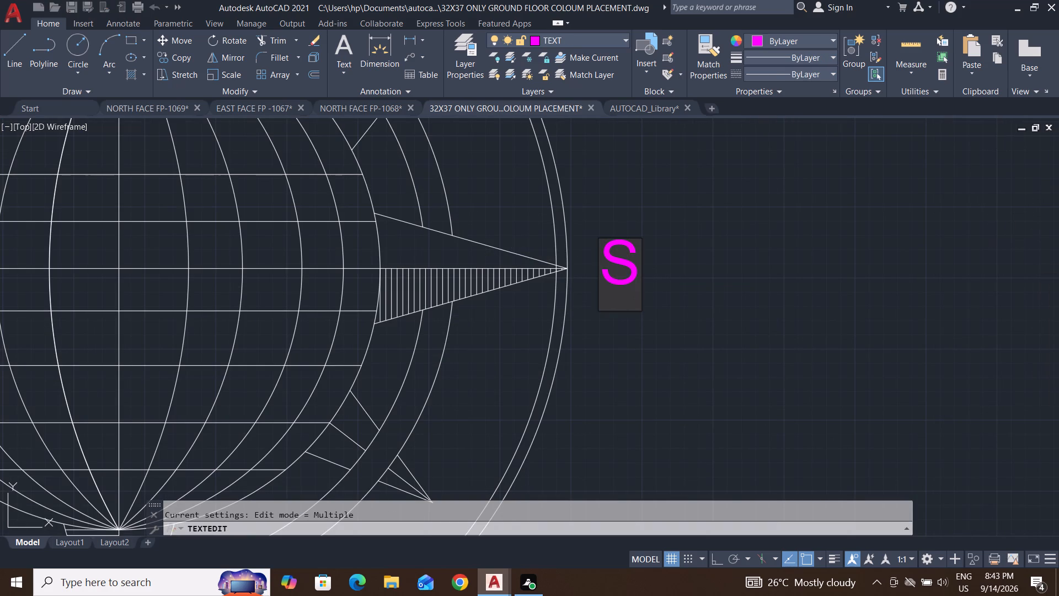
key("BackSpace")
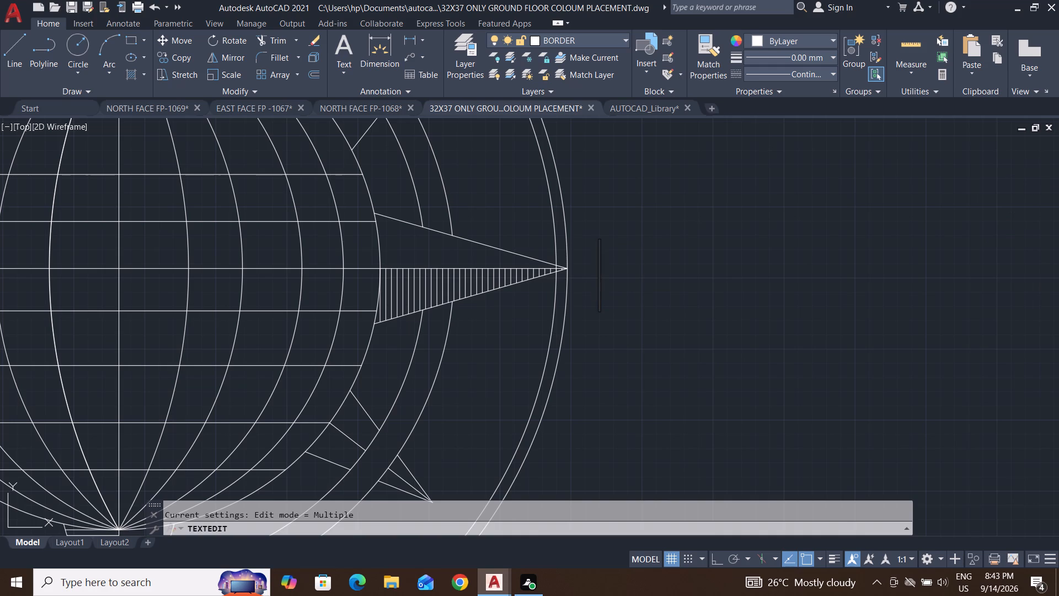
key("w")
key("Return")
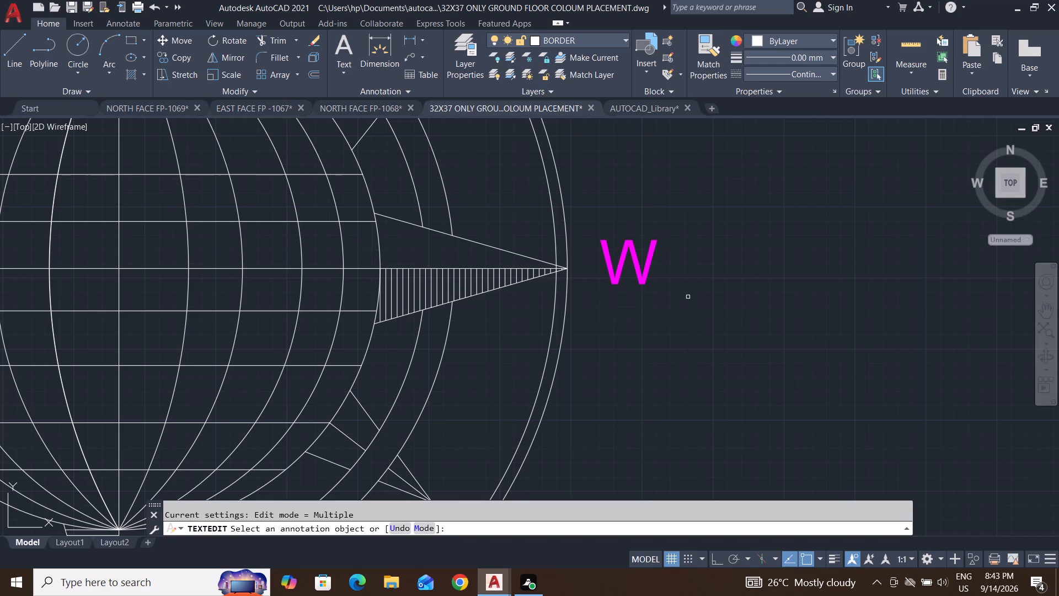
scroll(677, 313, "down", 3)
key("Escape")
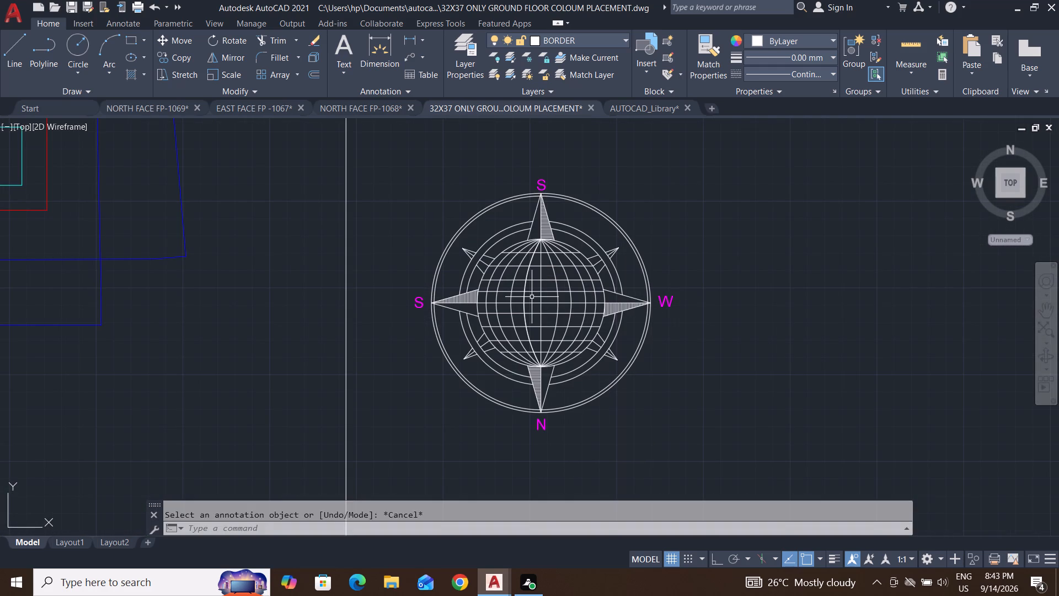
key("Escape")
key("Escape")
key("Escape")
key("Escape")
Change the copied S label beside the globe symbol's left spike to read E.
scroll(427, 296, "up", 2)
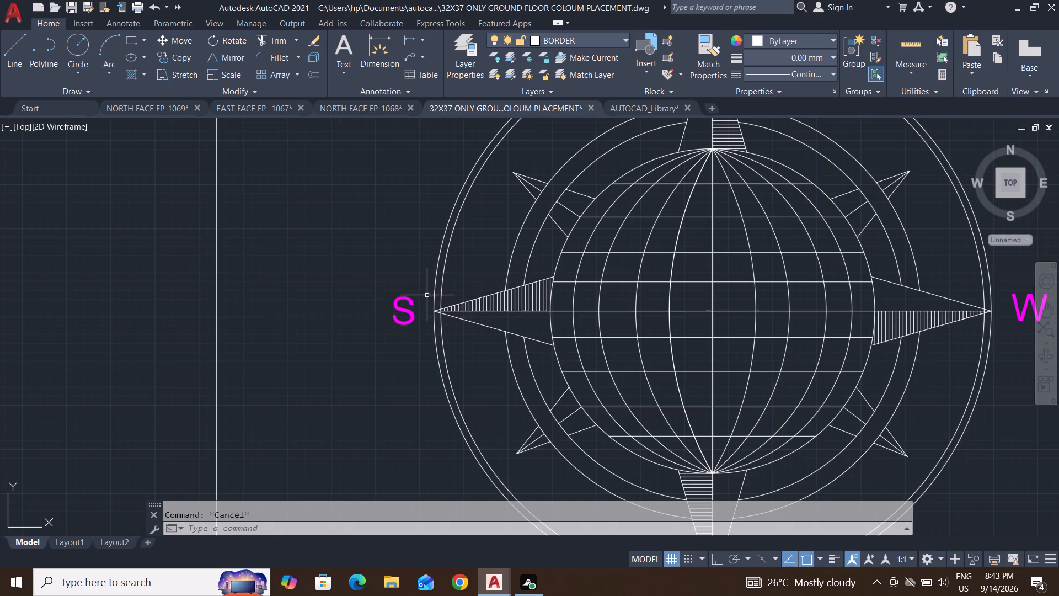
double_click(408, 314)
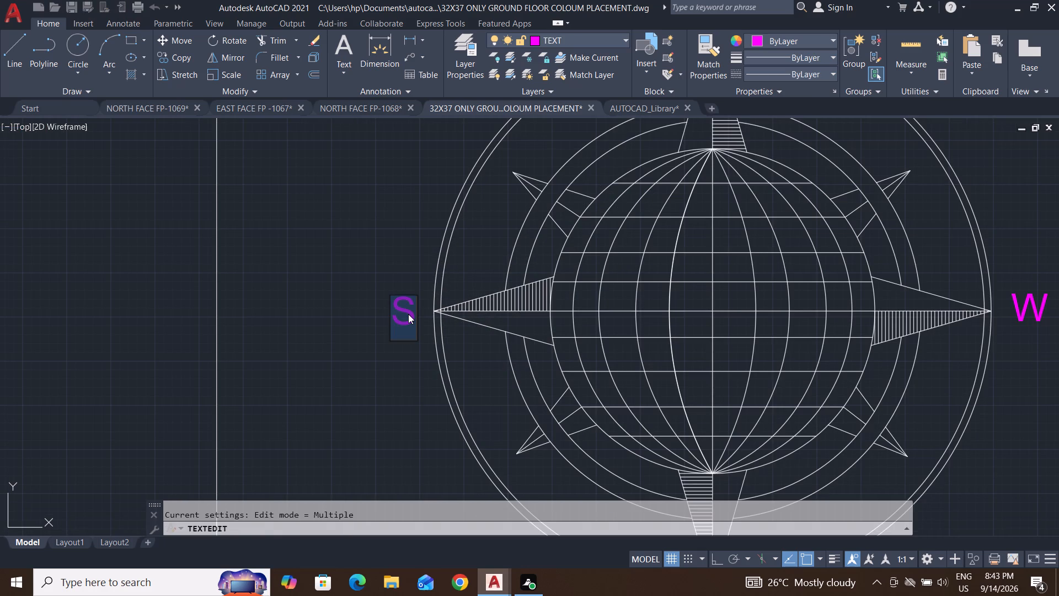
key("e")
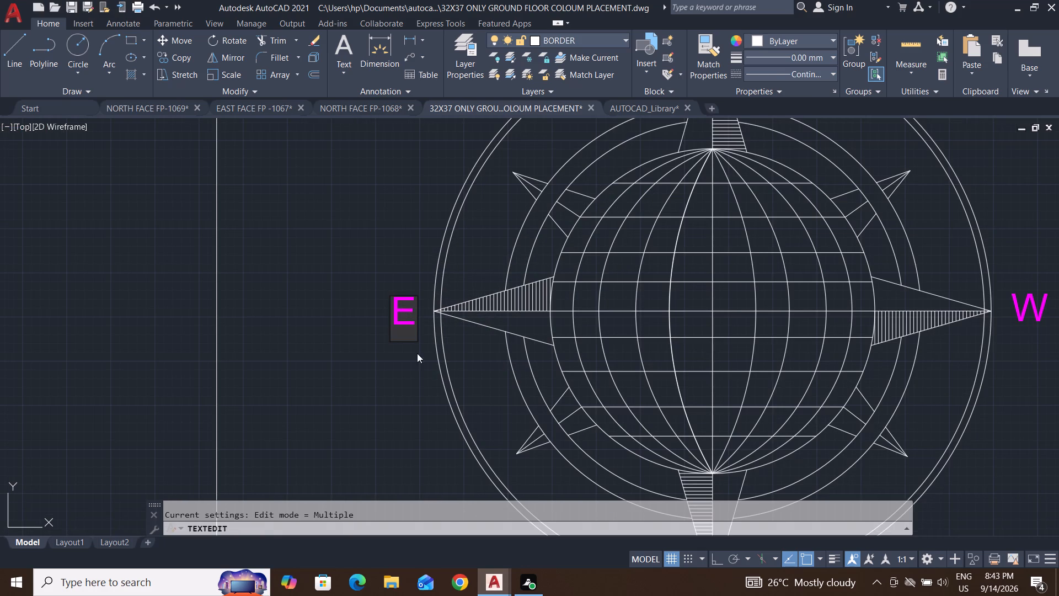
scroll(628, 417, "down", 3)
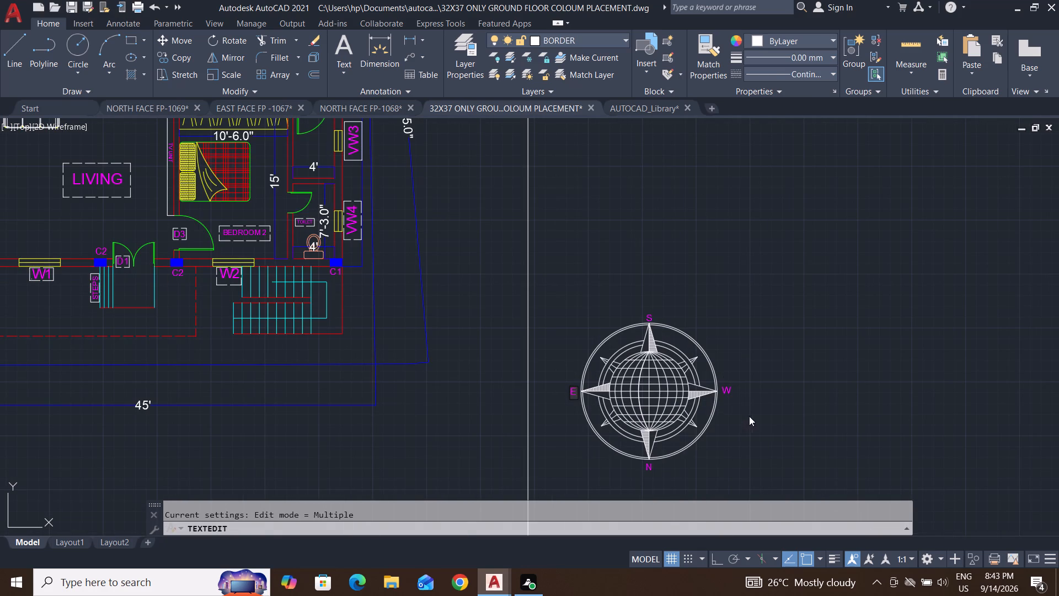
left_click(749, 416)
key("Escape")
key("Escape")
key("Escape")
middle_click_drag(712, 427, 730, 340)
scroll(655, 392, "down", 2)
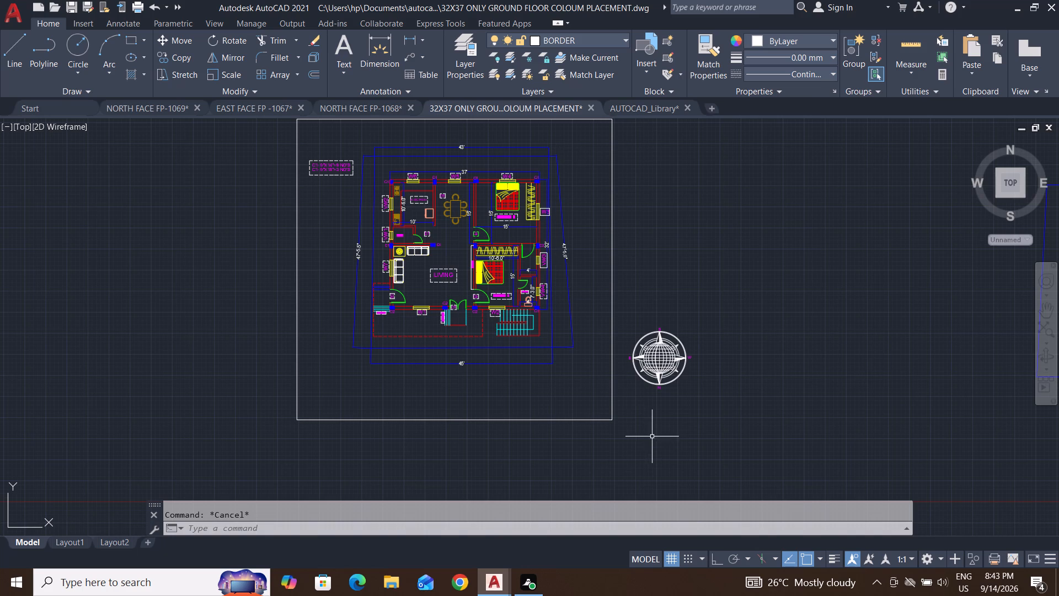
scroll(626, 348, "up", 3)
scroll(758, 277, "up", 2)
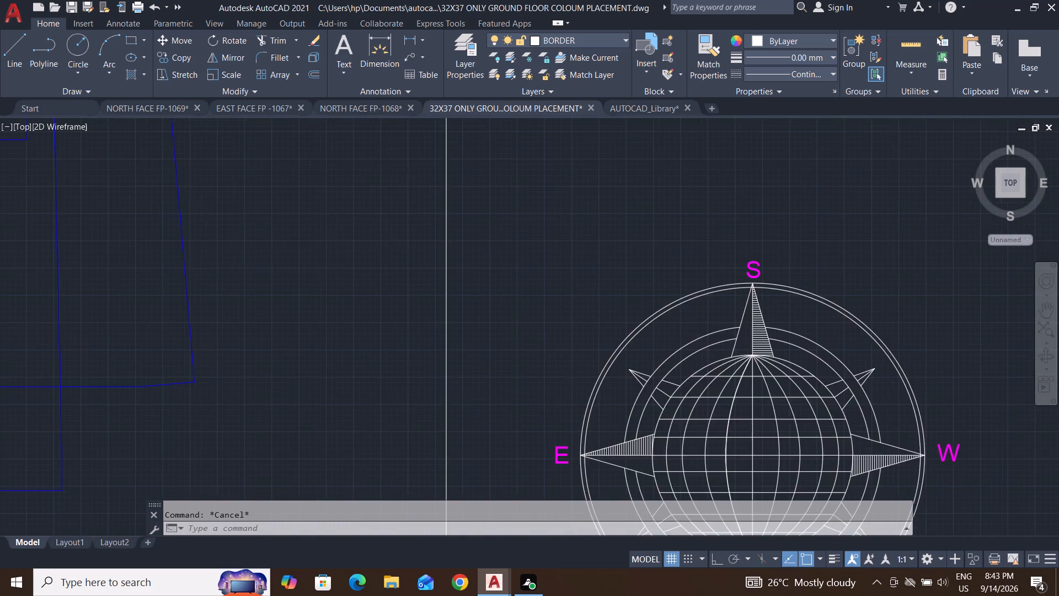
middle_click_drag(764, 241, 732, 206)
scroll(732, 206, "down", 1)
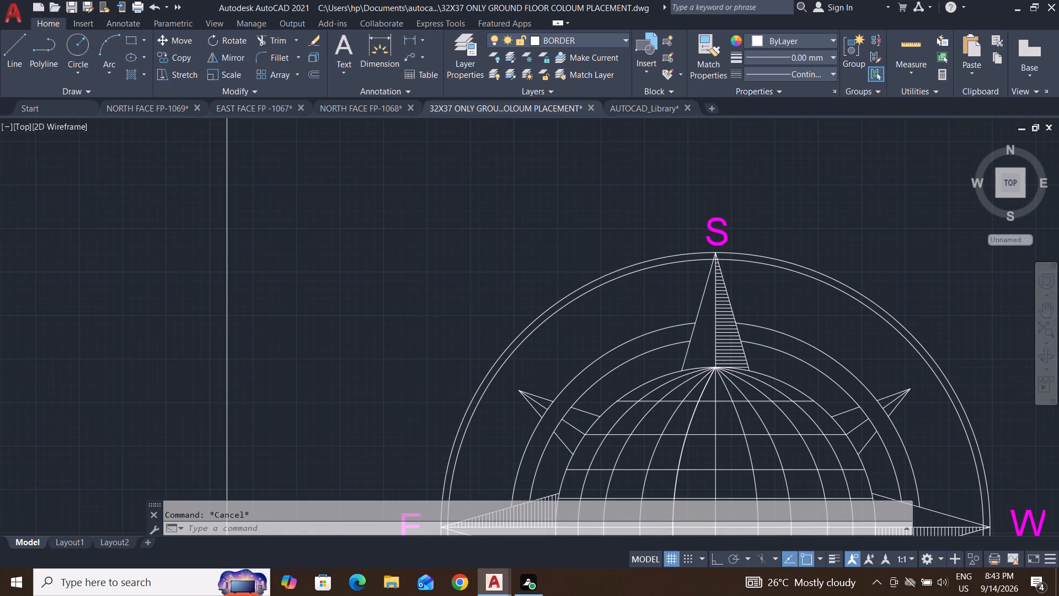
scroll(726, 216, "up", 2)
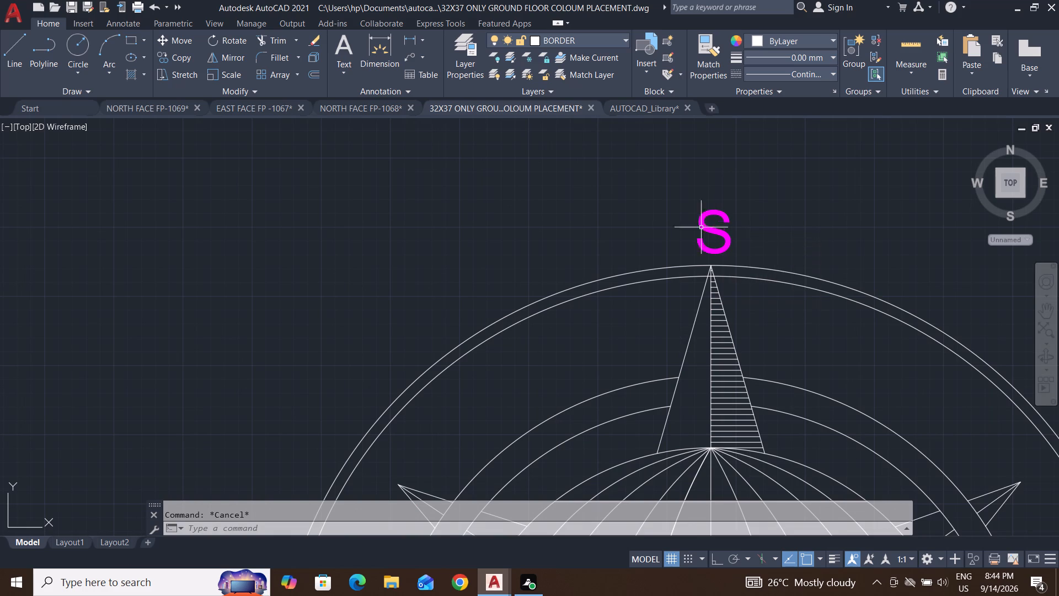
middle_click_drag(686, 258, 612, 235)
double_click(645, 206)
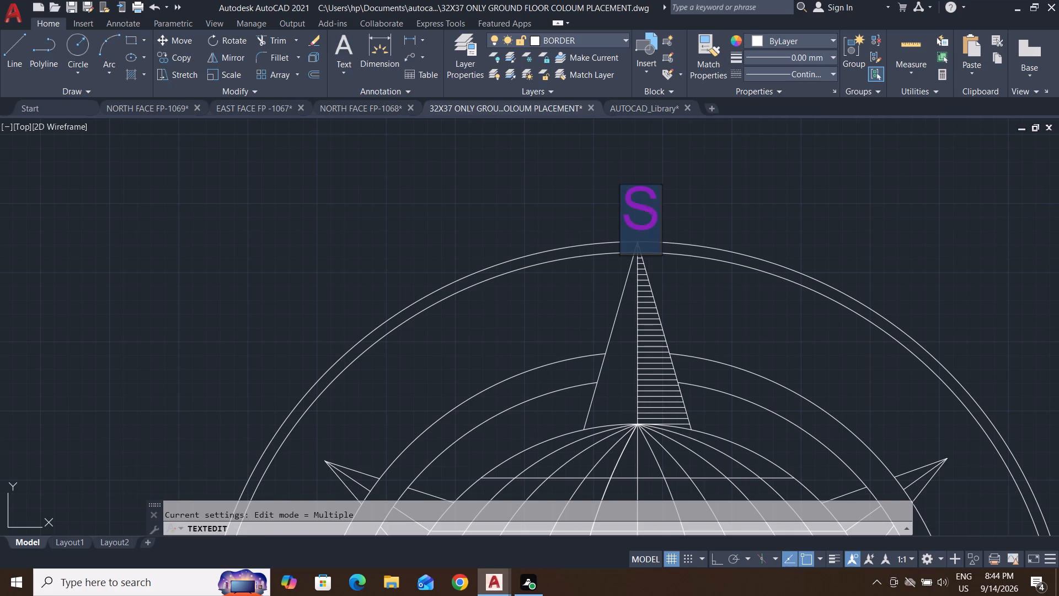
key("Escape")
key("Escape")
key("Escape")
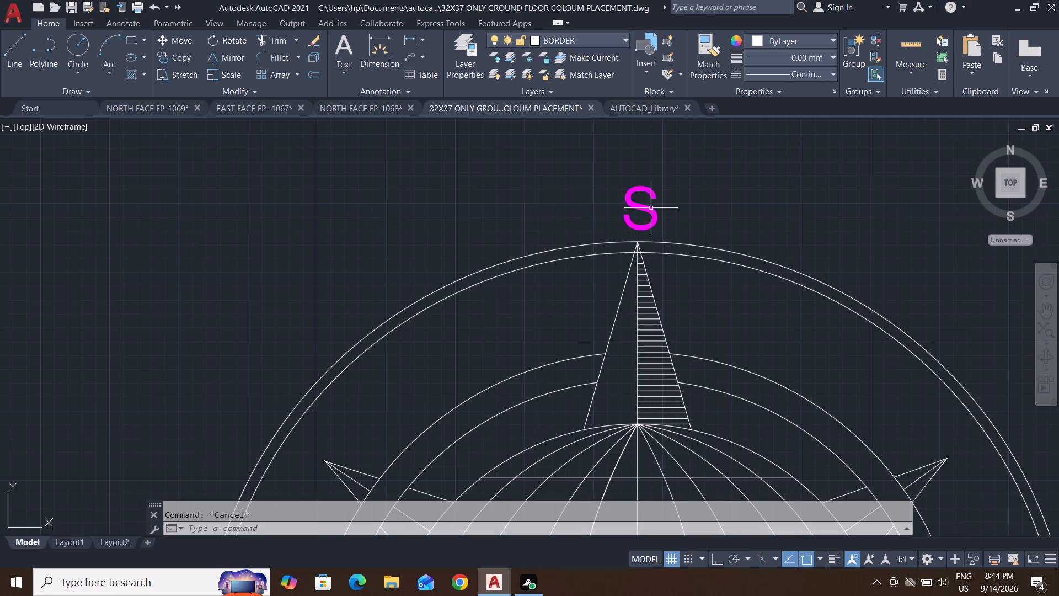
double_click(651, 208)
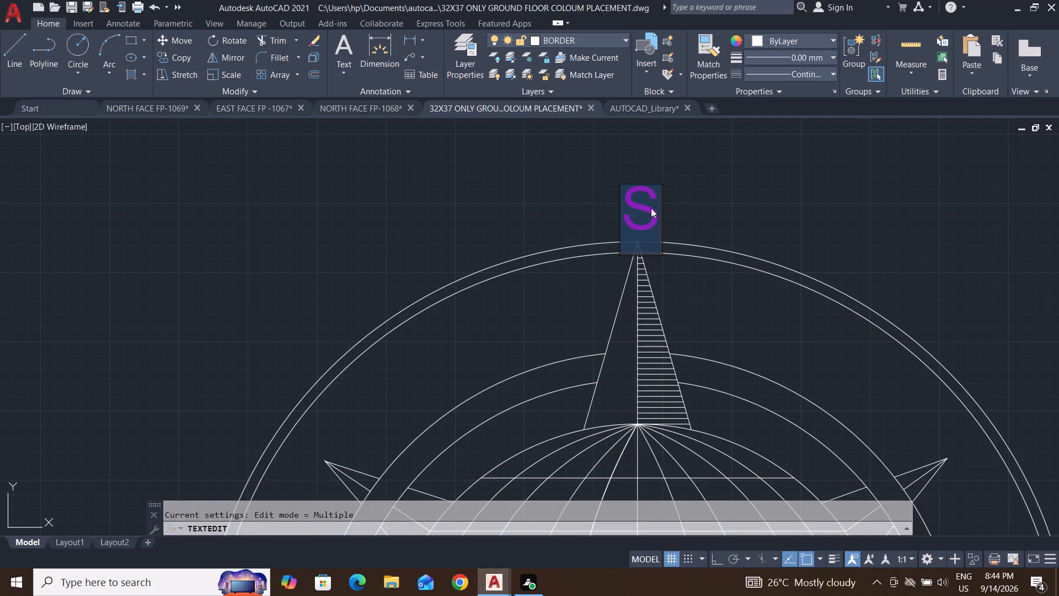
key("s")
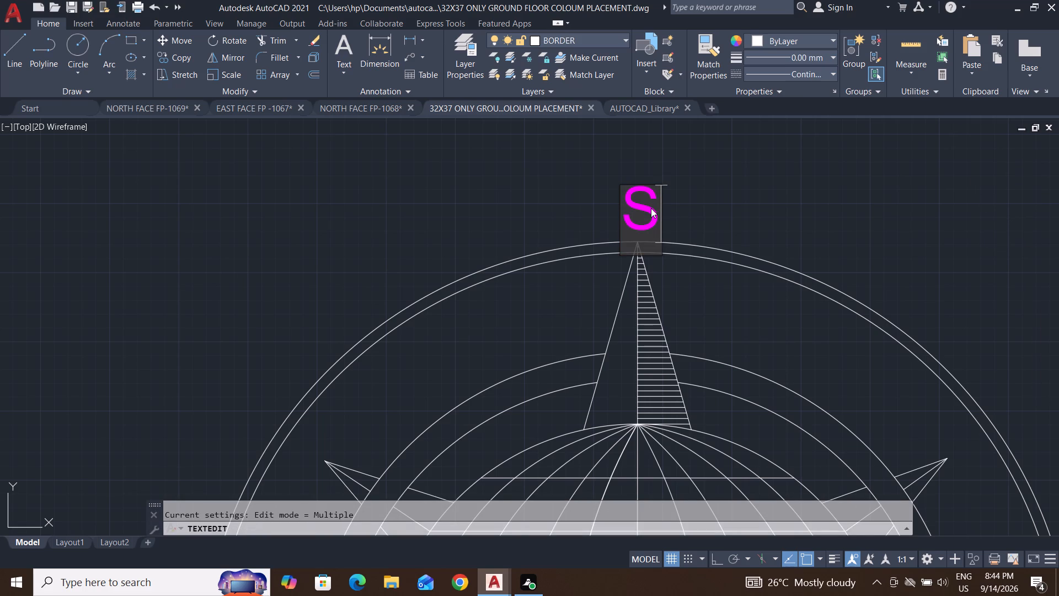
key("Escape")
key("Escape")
Preview Bauhaus 93, Bell MT, Berlin Sans FB, Bernard MT Condensed, Britannic Bold and Cambria Math as fonts for the Standard text style.
left_click(671, 161)
left_click(603, 224)
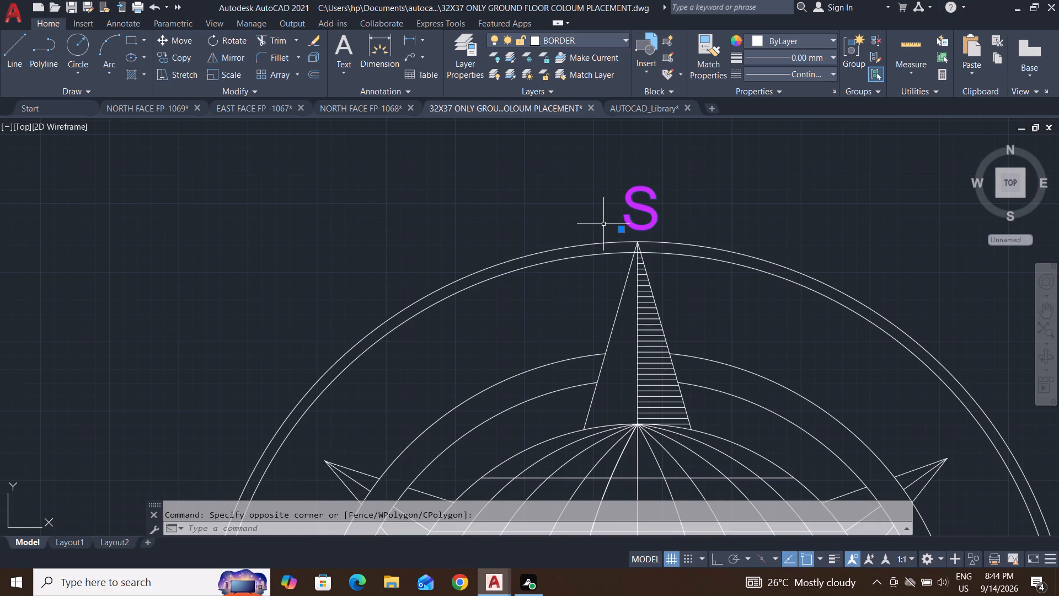
type("ST")
key("Return")
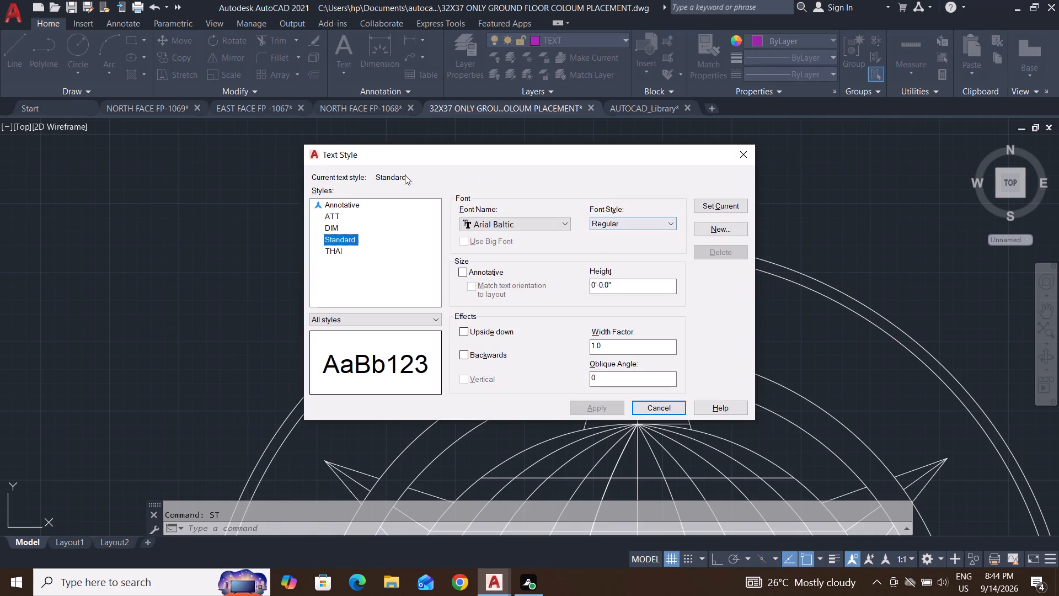
left_click_drag(403, 155, 798, 194)
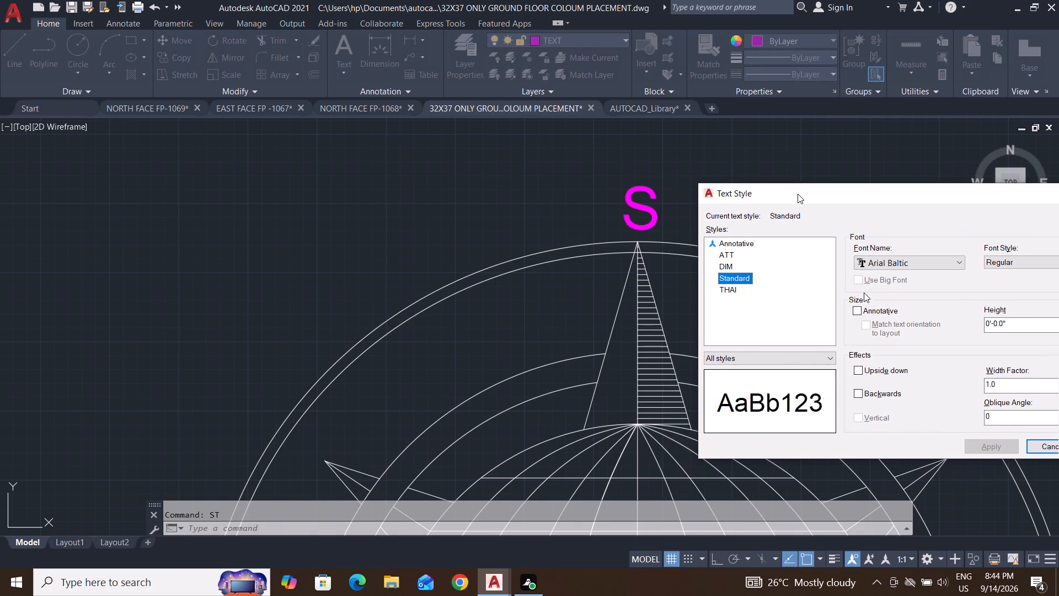
left_click(941, 263)
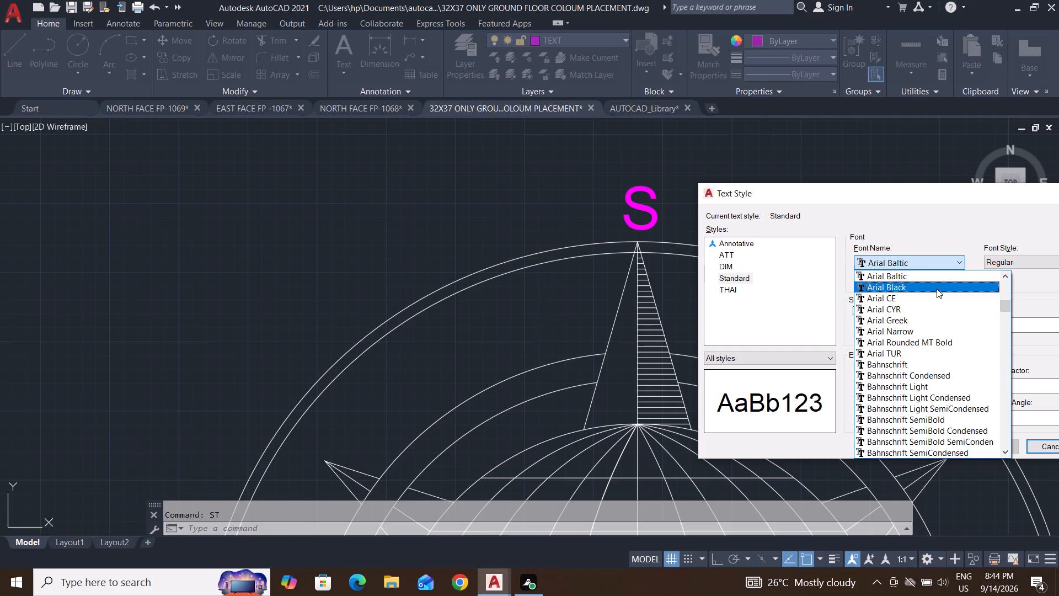
scroll(894, 401, "down", 4)
left_click(892, 398)
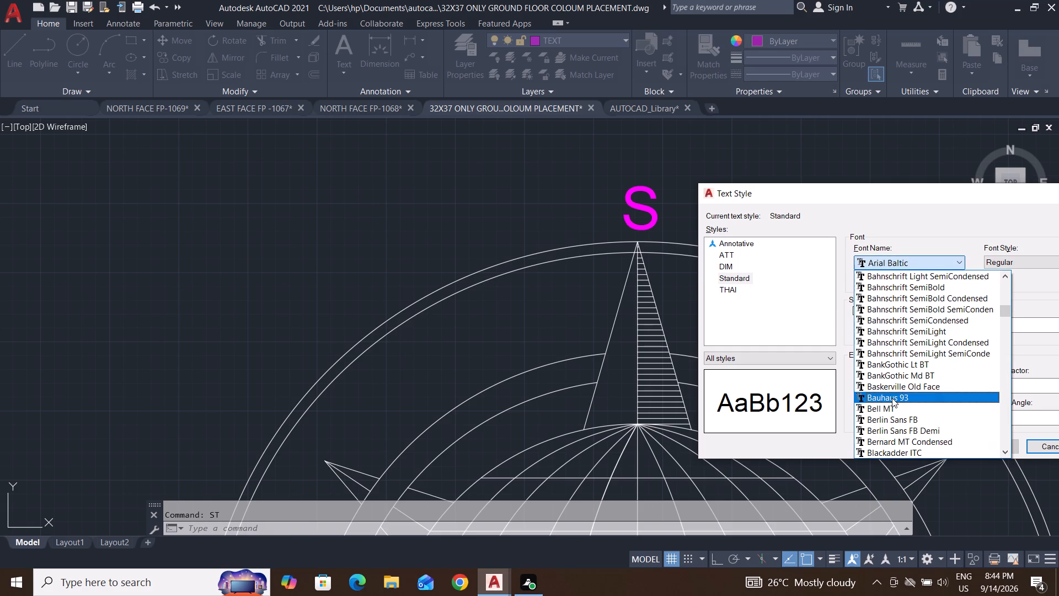
left_click(902, 265)
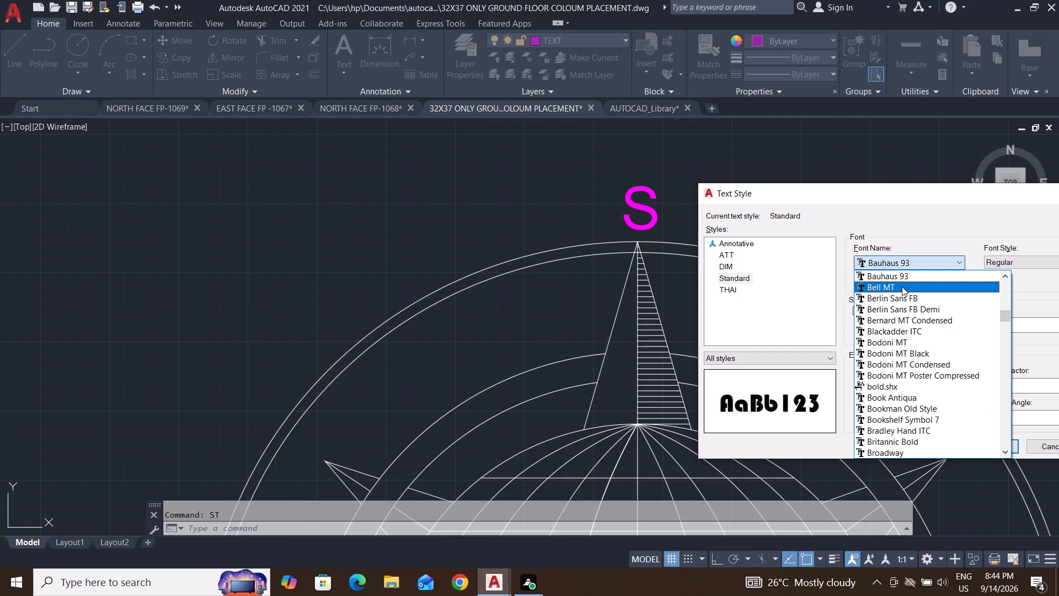
left_click(902, 286)
left_click(902, 263)
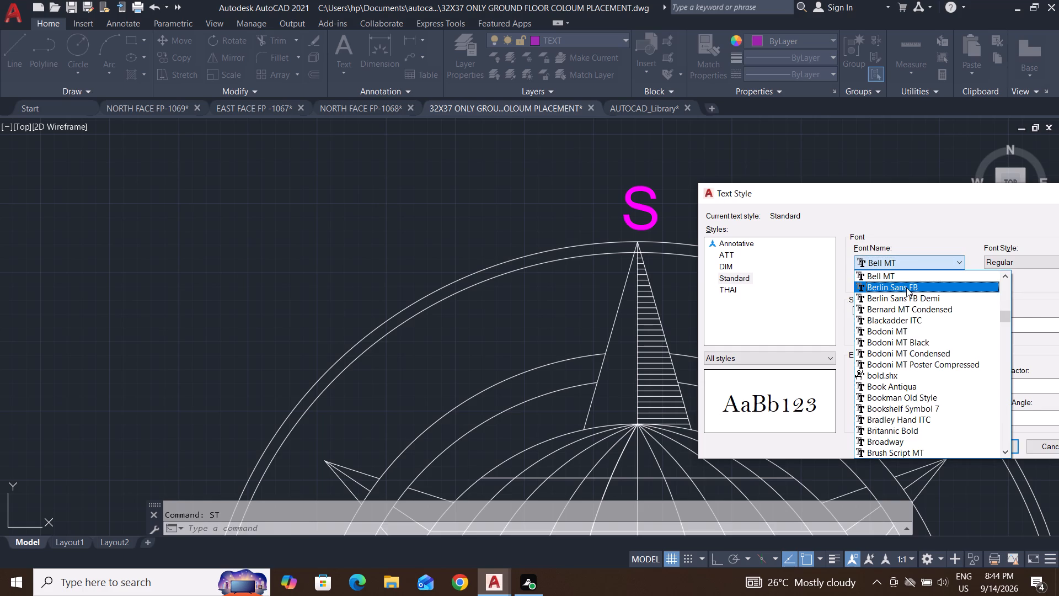
left_click(906, 288)
left_click(917, 260)
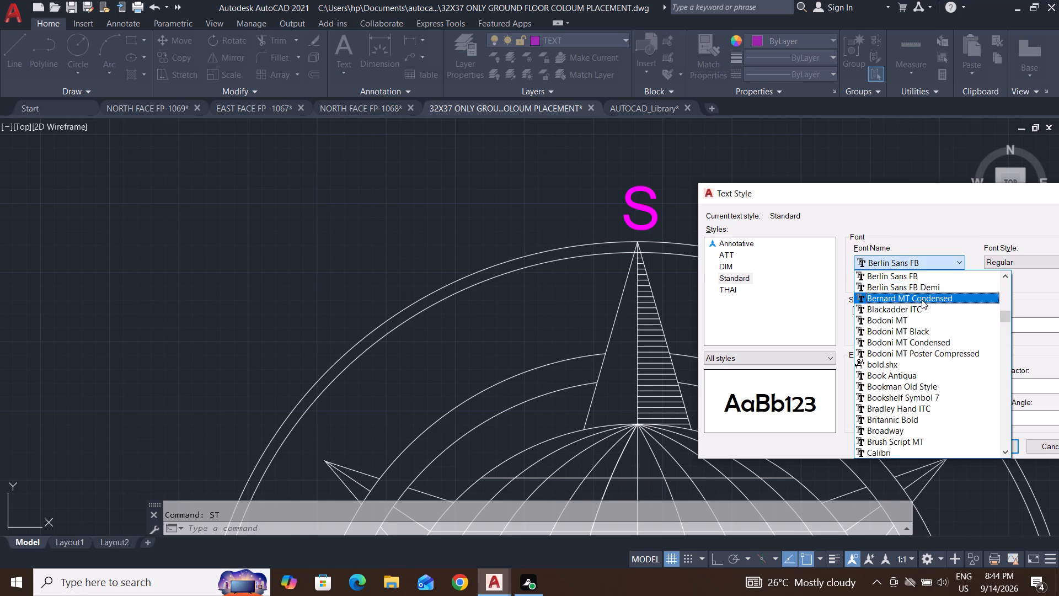
left_click(922, 300)
left_click(926, 262)
left_click(917, 324)
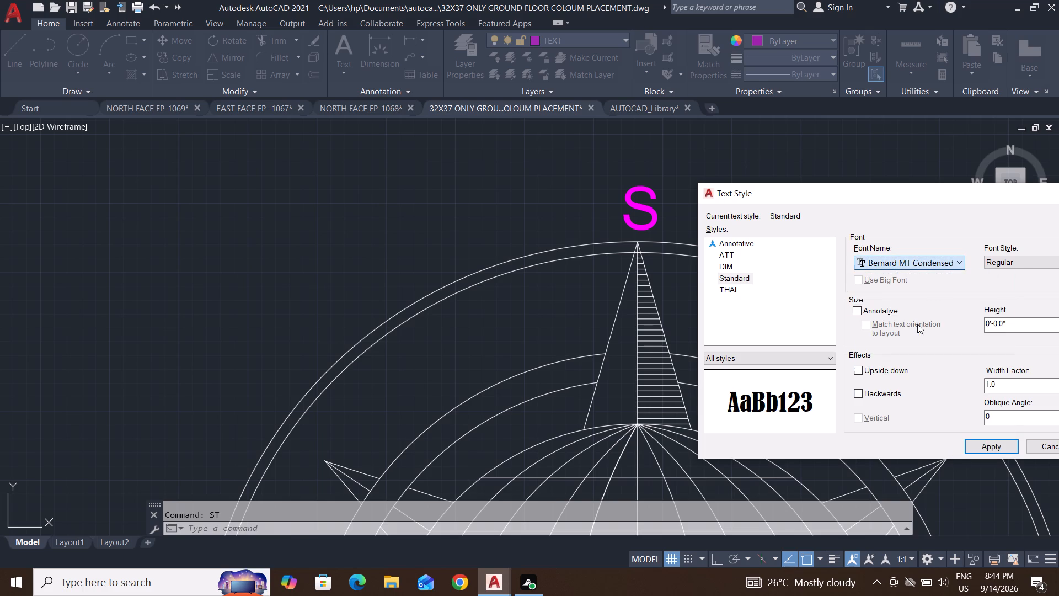
left_click(924, 256)
left_click(908, 356)
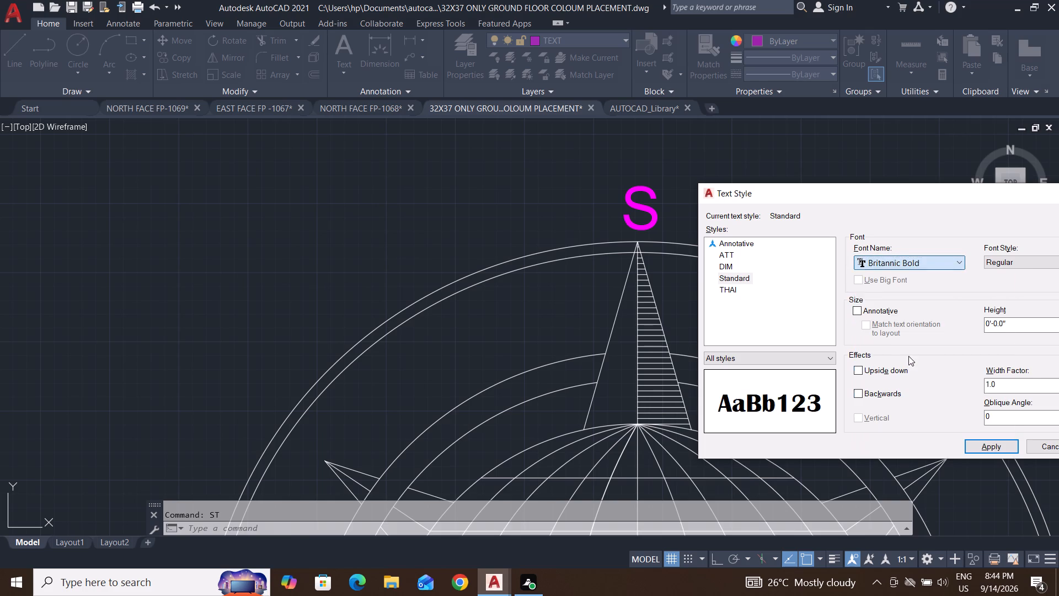
left_click(927, 264)
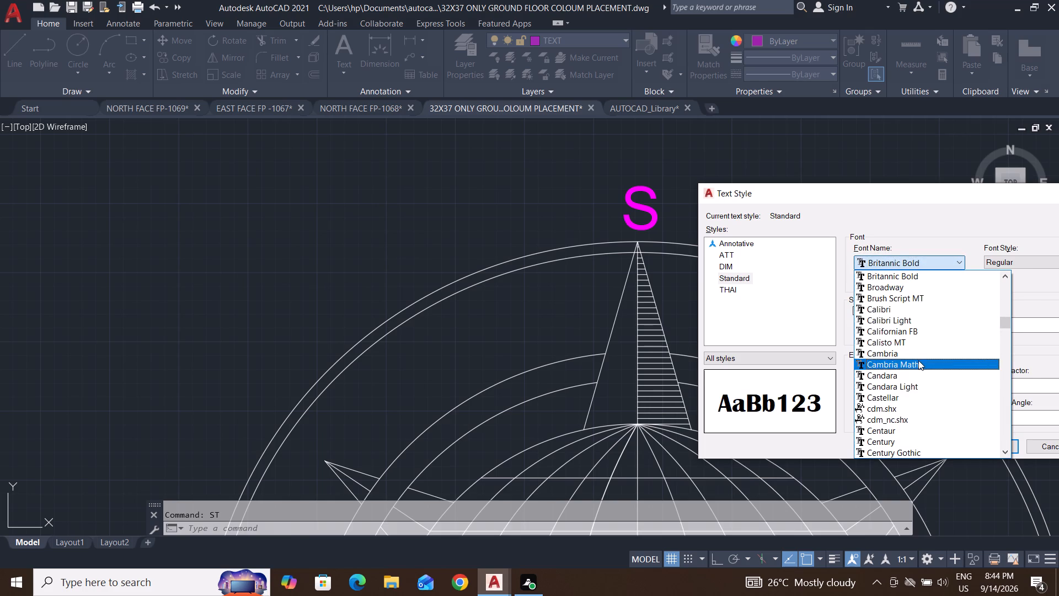
left_click(918, 360)
Set the Standard text style's font to Colonna MT and apply the change.
left_click(956, 262)
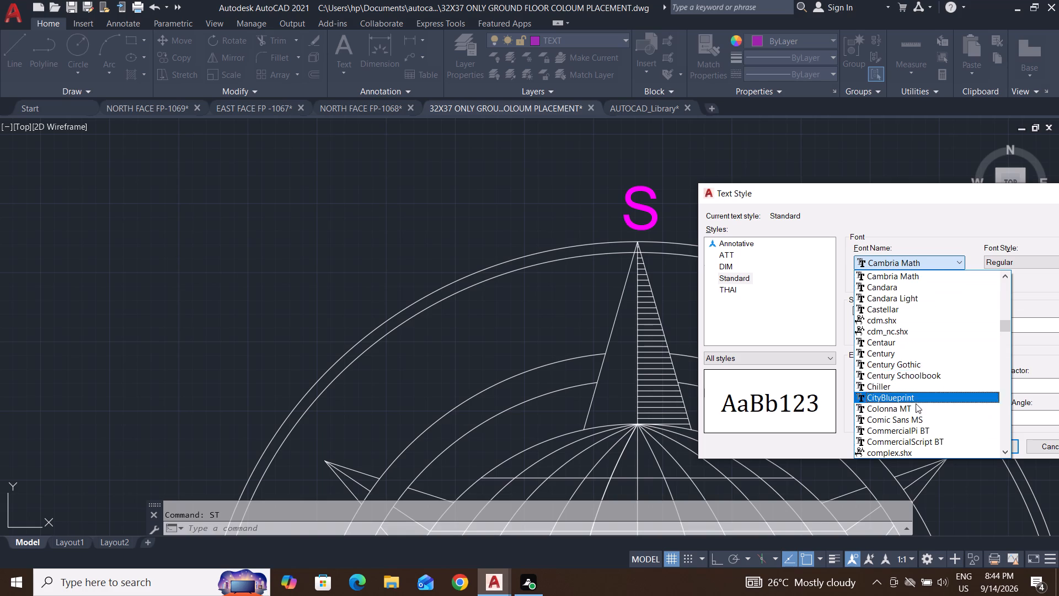
left_click(915, 413)
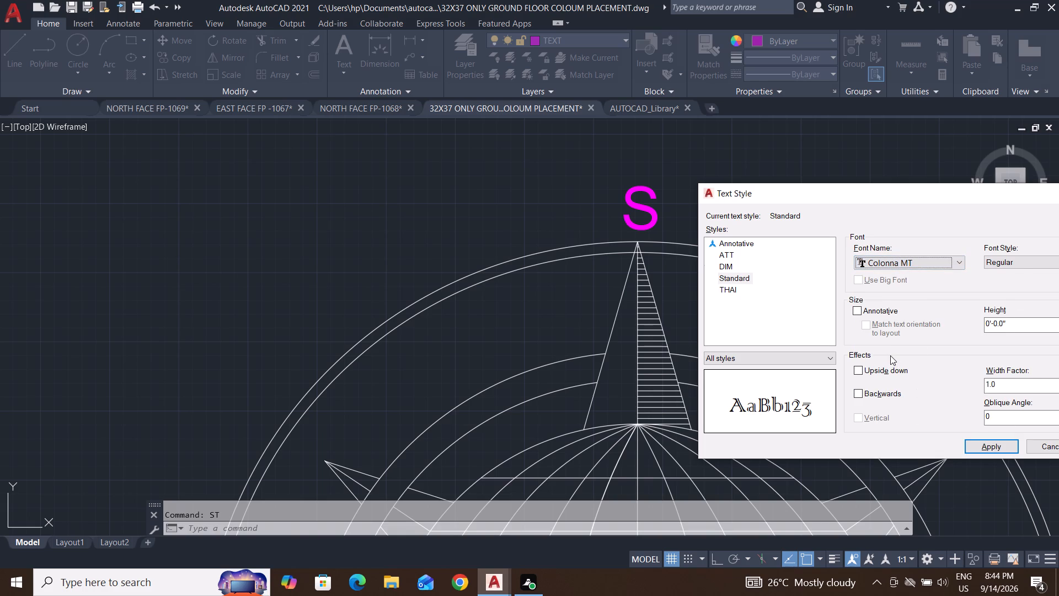
left_click(1005, 262)
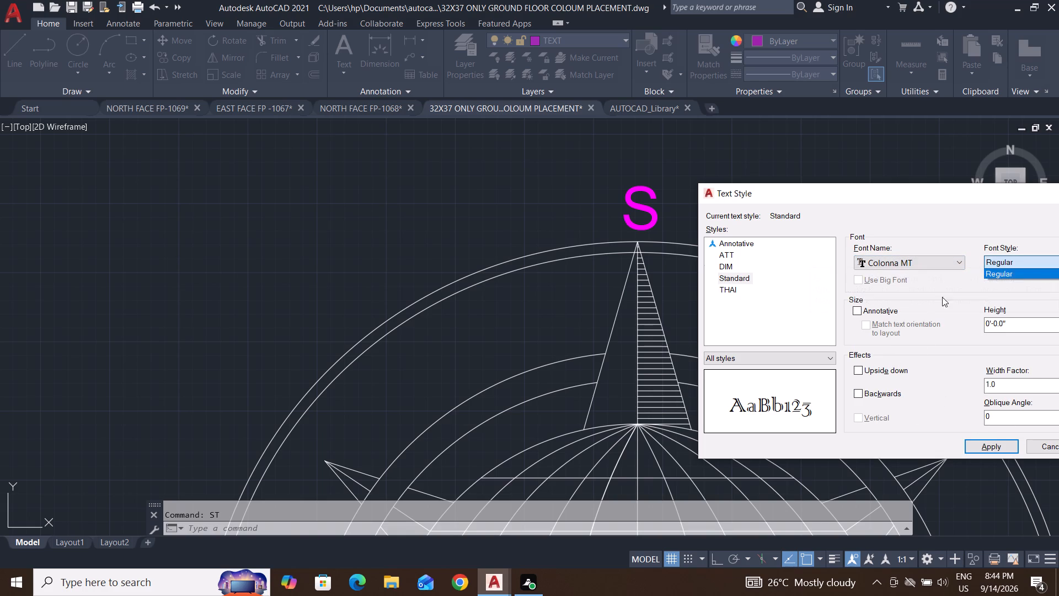
left_click_drag(975, 196, 837, 162)
left_click(990, 449)
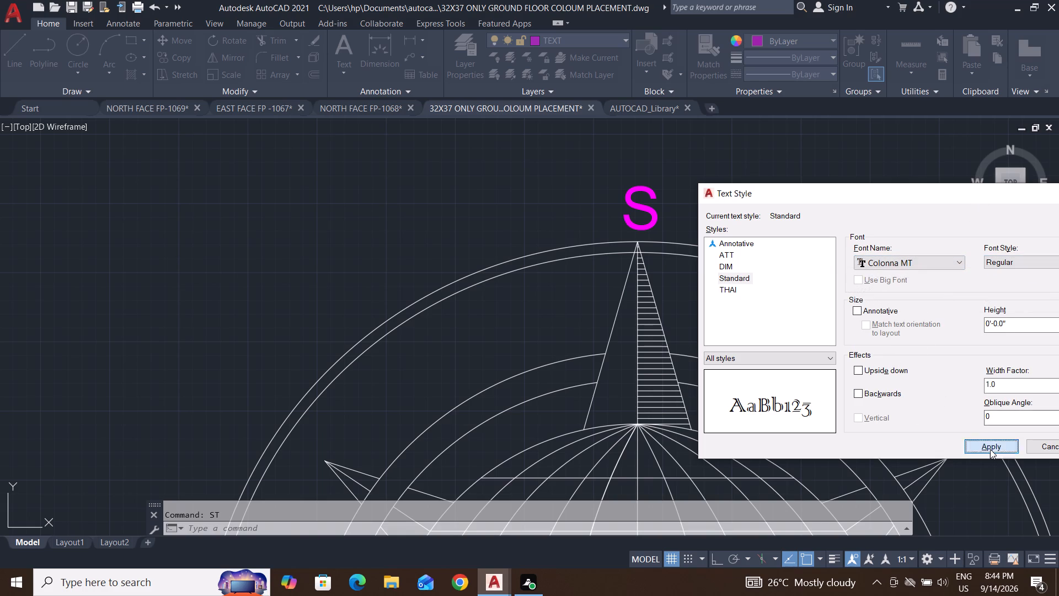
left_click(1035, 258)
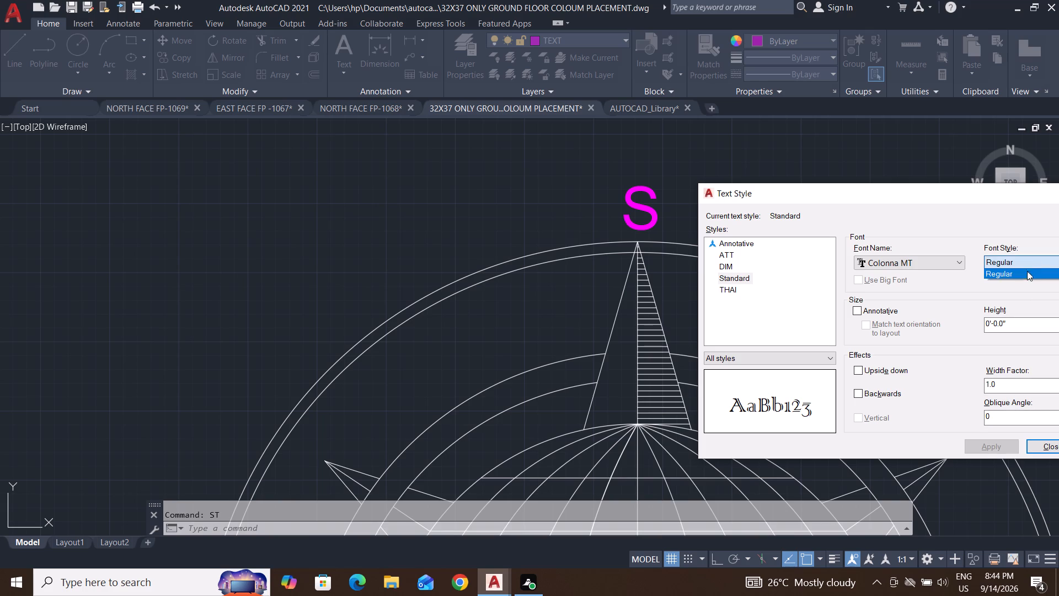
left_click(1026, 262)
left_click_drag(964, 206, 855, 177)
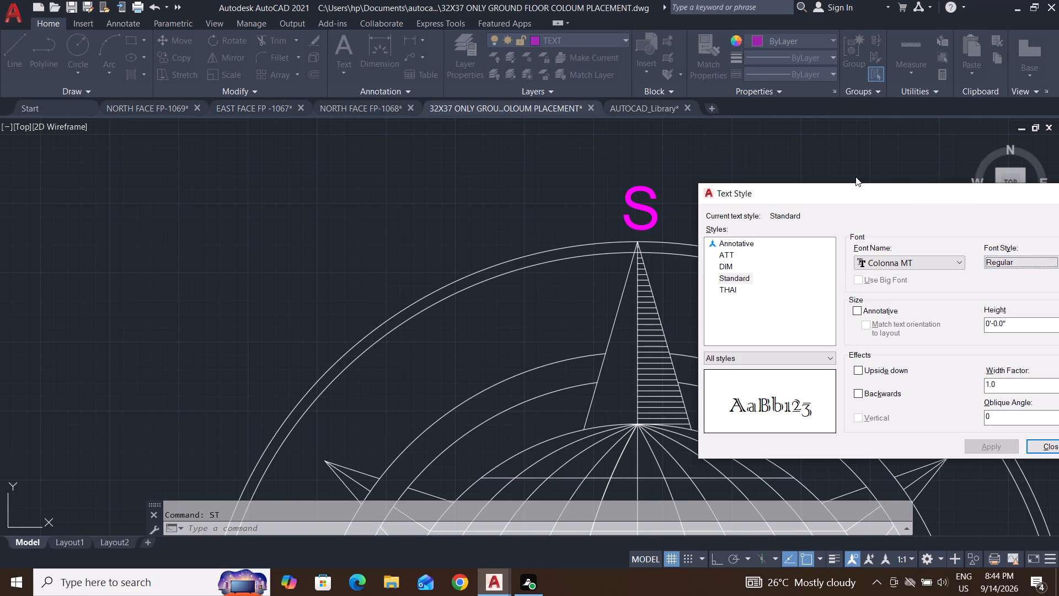
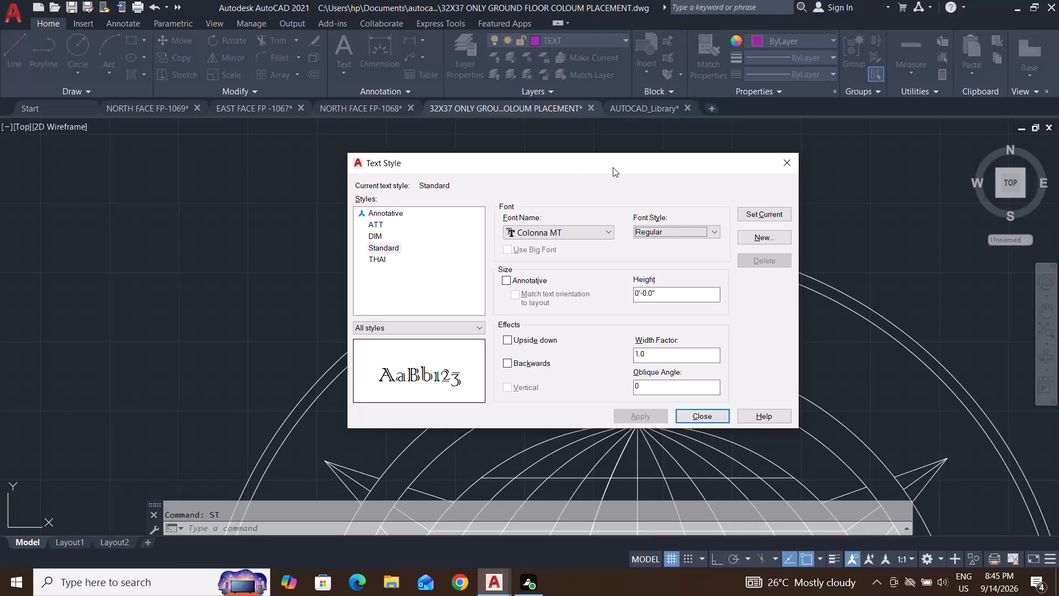
Move the Text Style dialog aside from the globe symbol's top label and close it.
left_click_drag(614, 167, 769, 153)
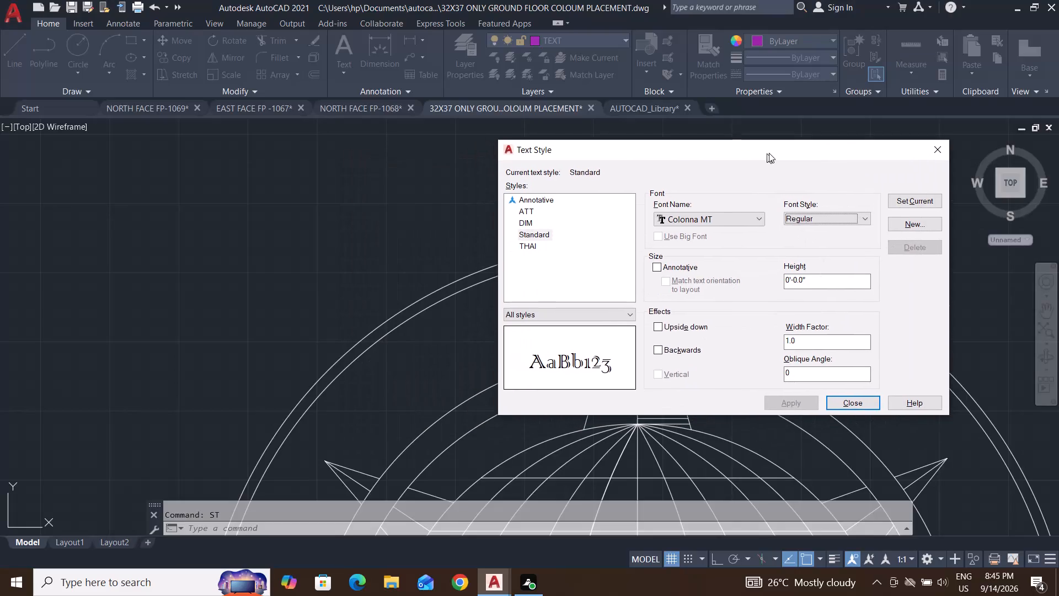
left_click_drag(769, 153, 777, 151)
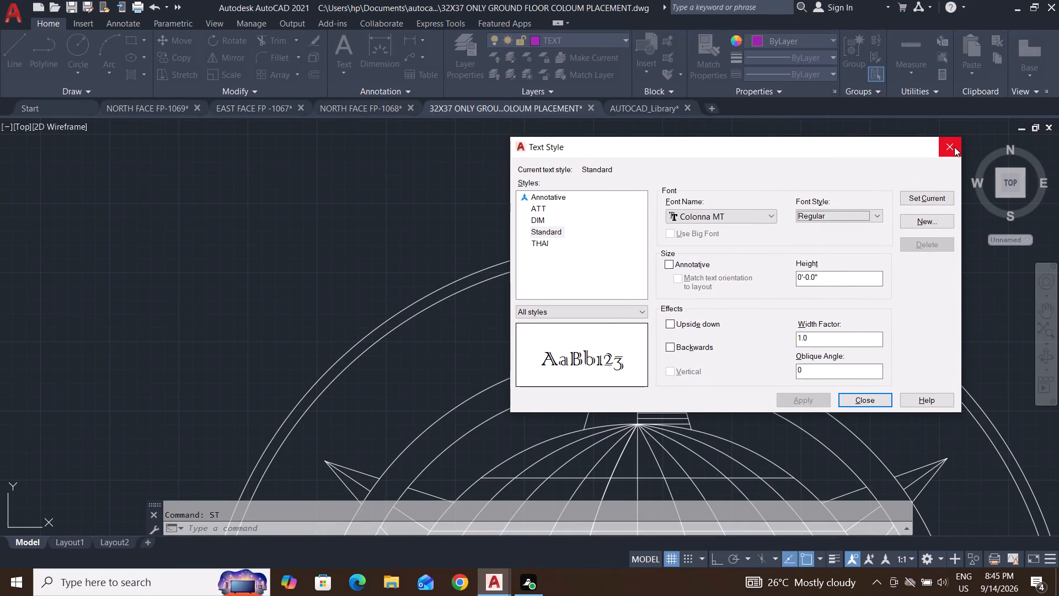
left_click(951, 146)
key("Escape")
key("Escape")
key("Escape")
key("Escape")
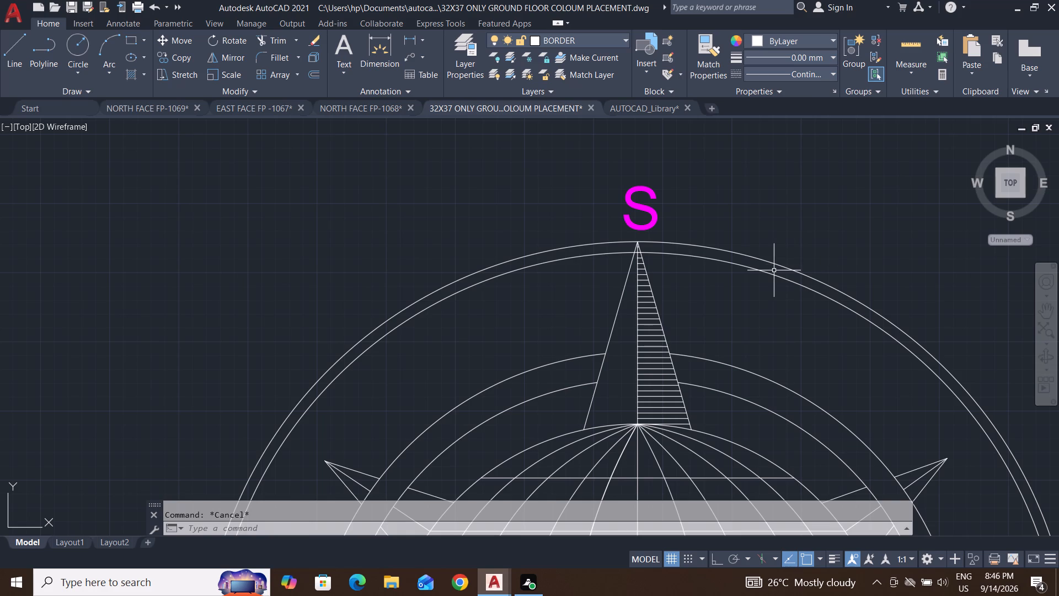
Save the ground floor column placement drawing with the labelled globe symbol.
scroll(633, 341, "down", 5)
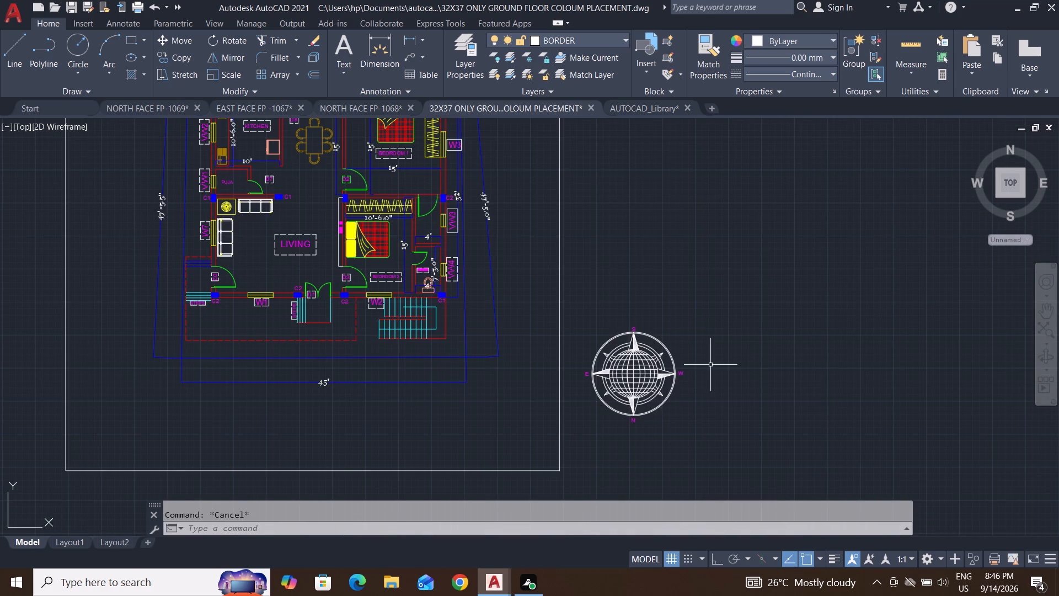
key("ctrl+s")
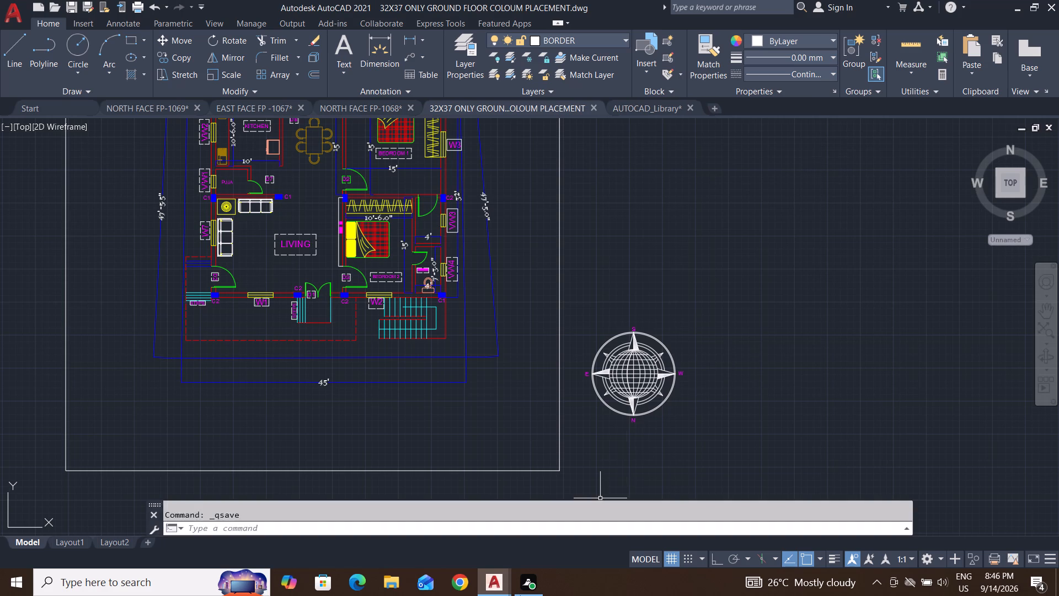
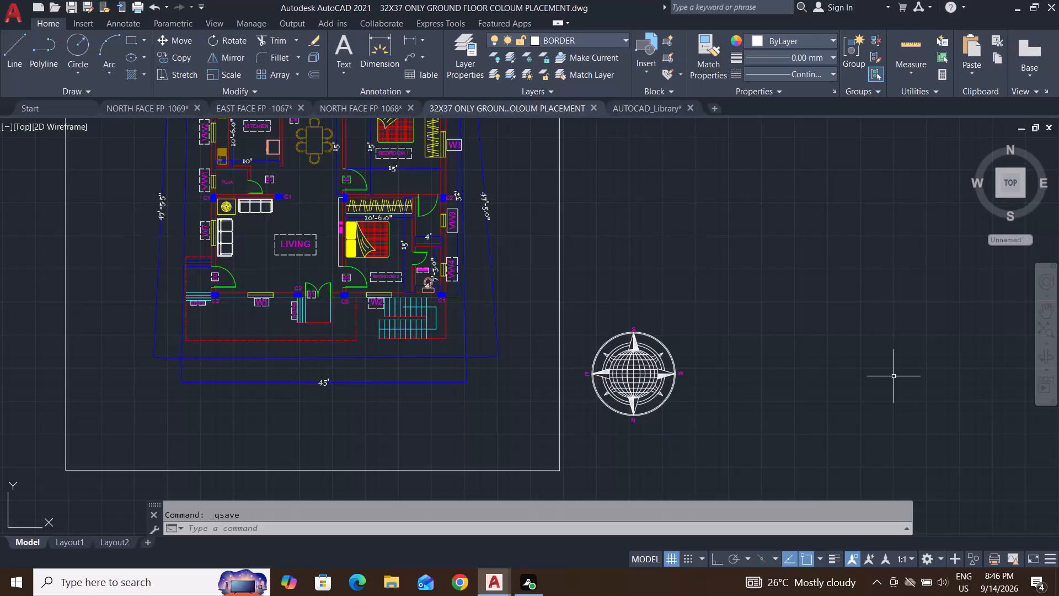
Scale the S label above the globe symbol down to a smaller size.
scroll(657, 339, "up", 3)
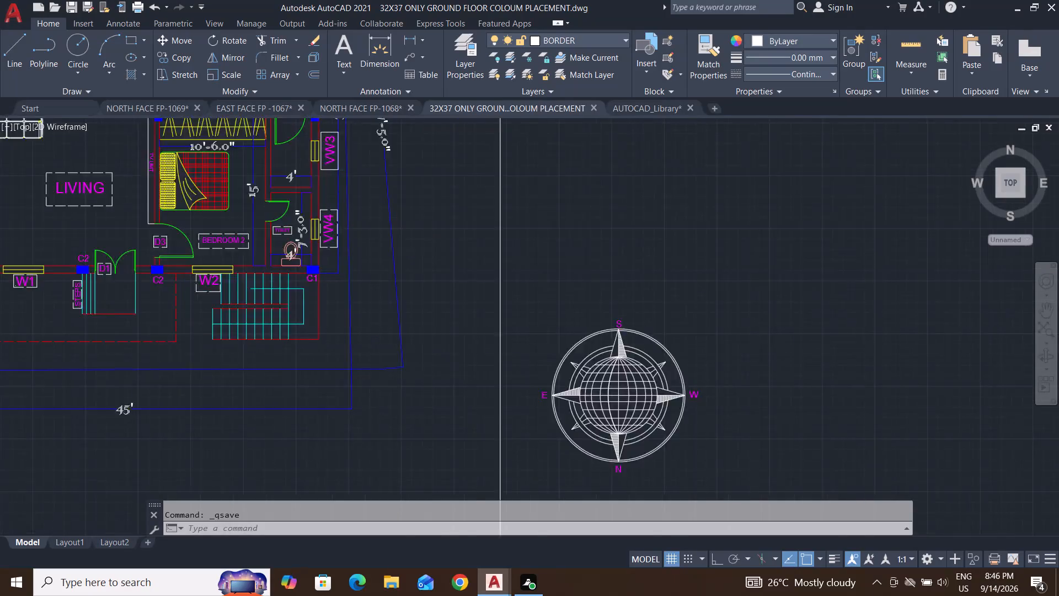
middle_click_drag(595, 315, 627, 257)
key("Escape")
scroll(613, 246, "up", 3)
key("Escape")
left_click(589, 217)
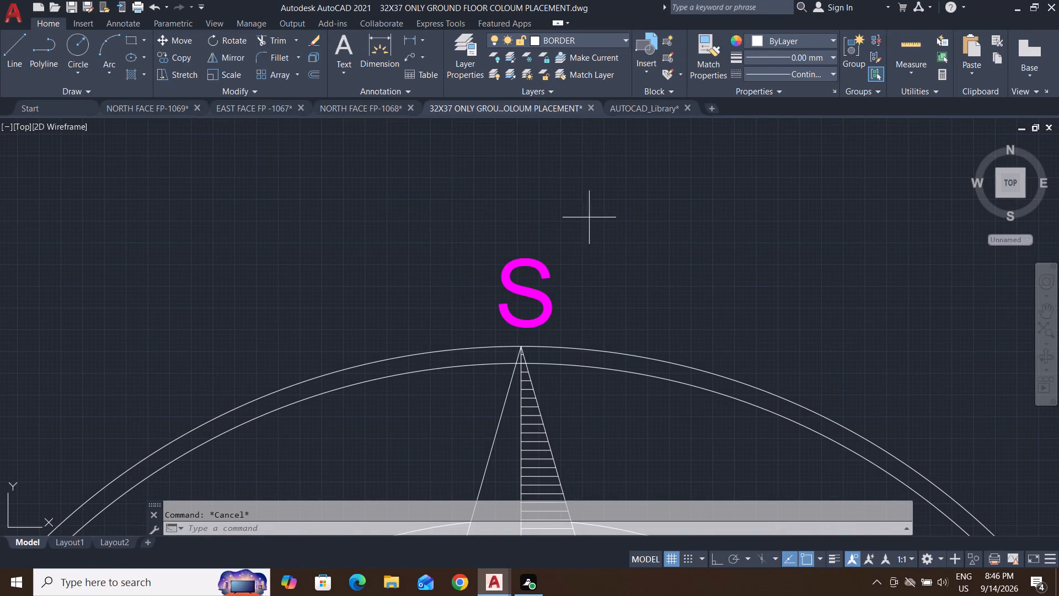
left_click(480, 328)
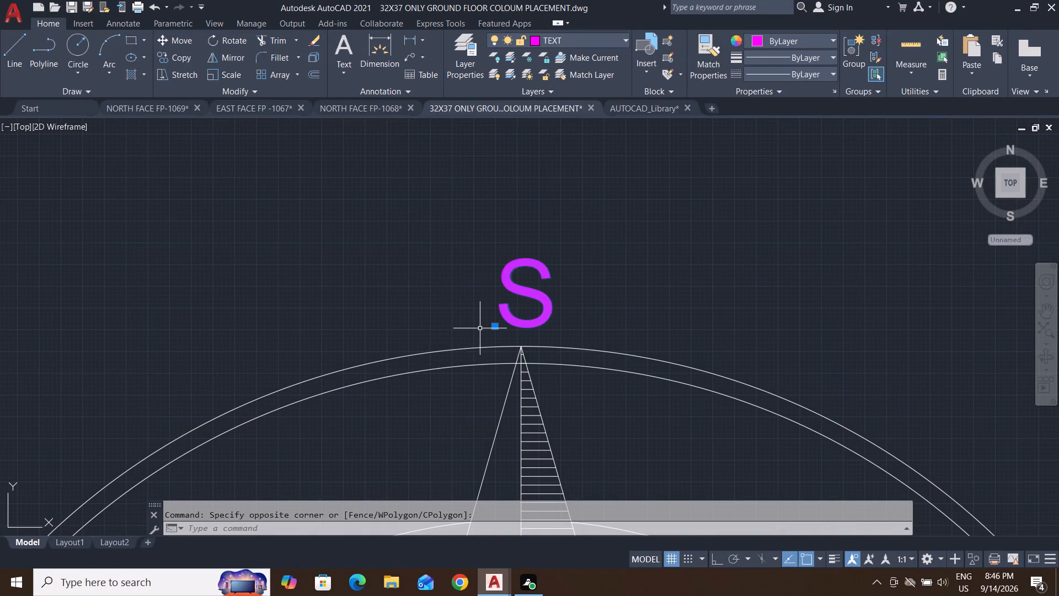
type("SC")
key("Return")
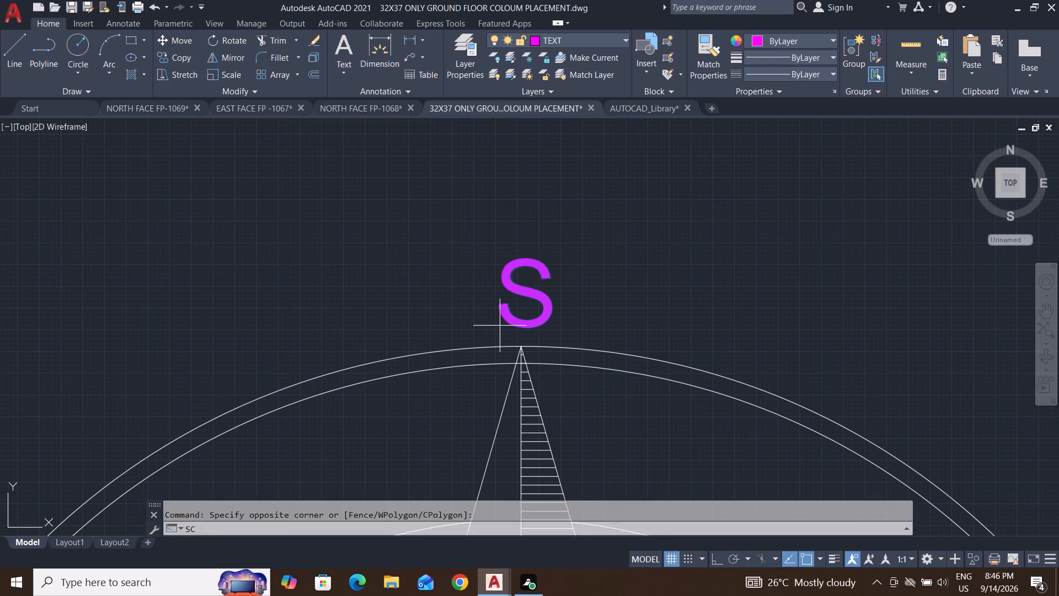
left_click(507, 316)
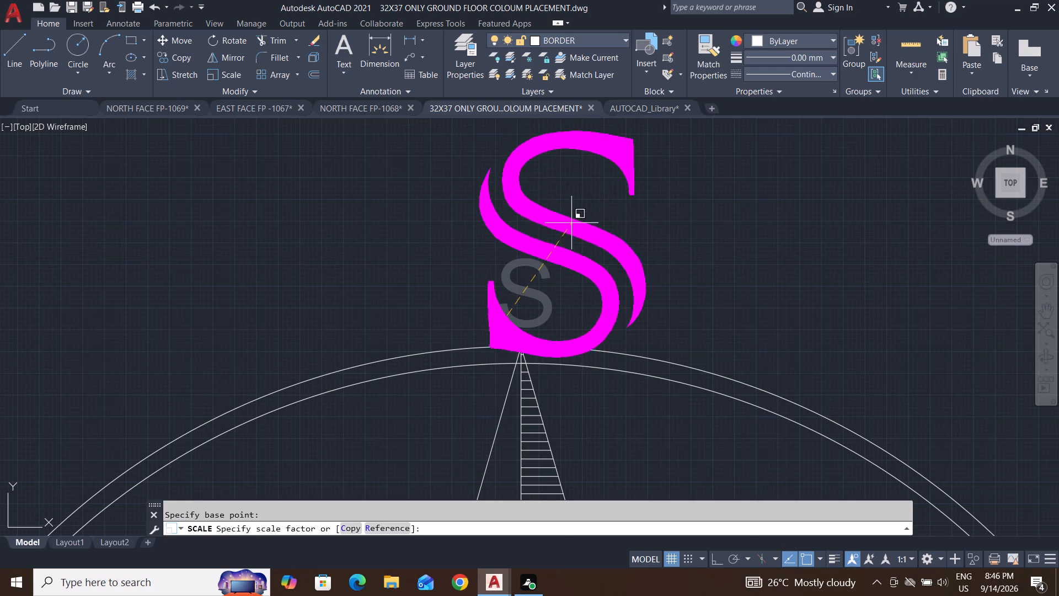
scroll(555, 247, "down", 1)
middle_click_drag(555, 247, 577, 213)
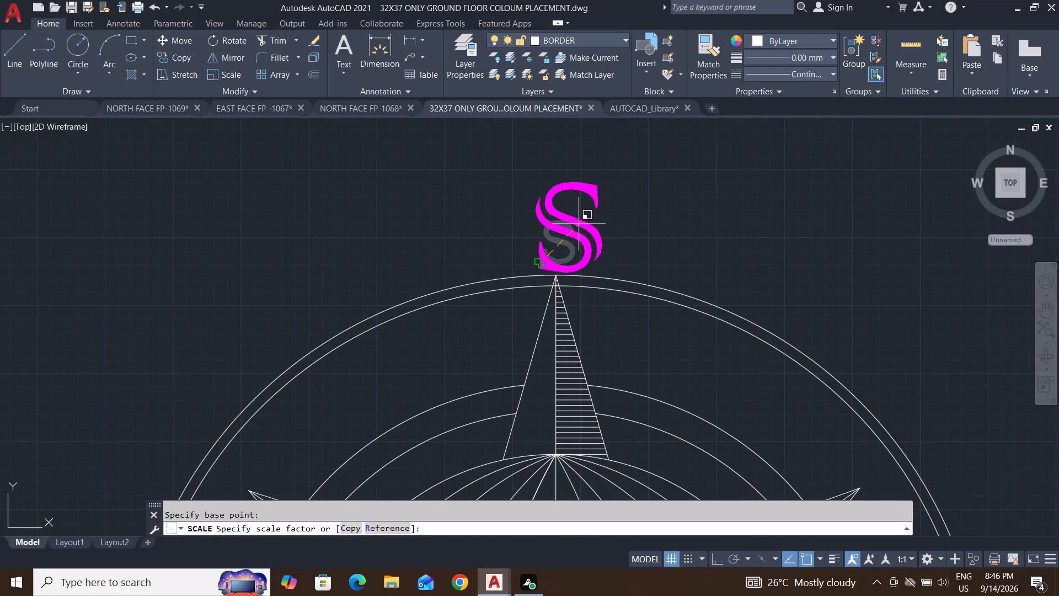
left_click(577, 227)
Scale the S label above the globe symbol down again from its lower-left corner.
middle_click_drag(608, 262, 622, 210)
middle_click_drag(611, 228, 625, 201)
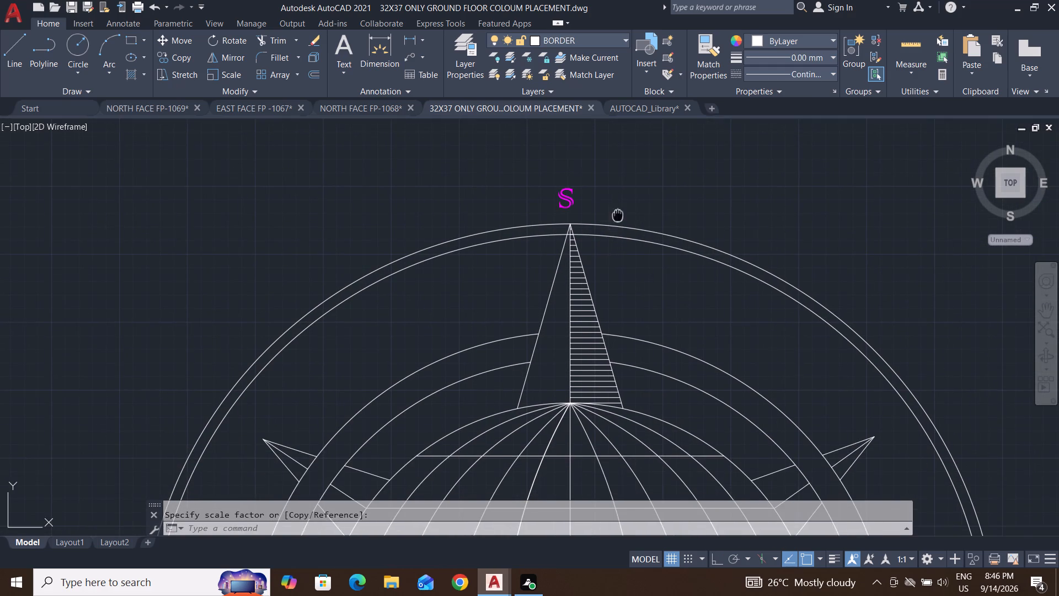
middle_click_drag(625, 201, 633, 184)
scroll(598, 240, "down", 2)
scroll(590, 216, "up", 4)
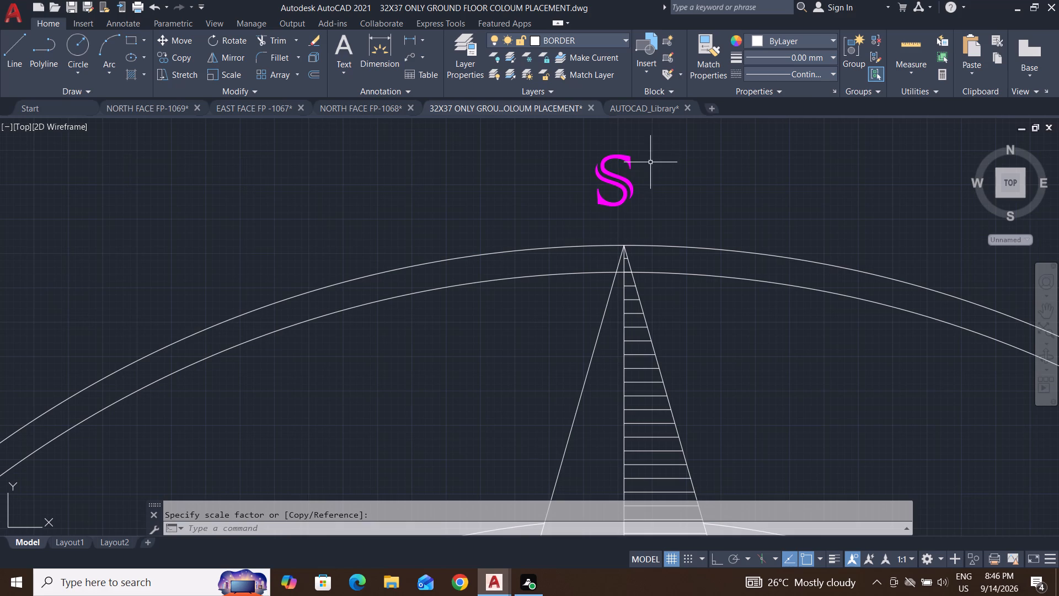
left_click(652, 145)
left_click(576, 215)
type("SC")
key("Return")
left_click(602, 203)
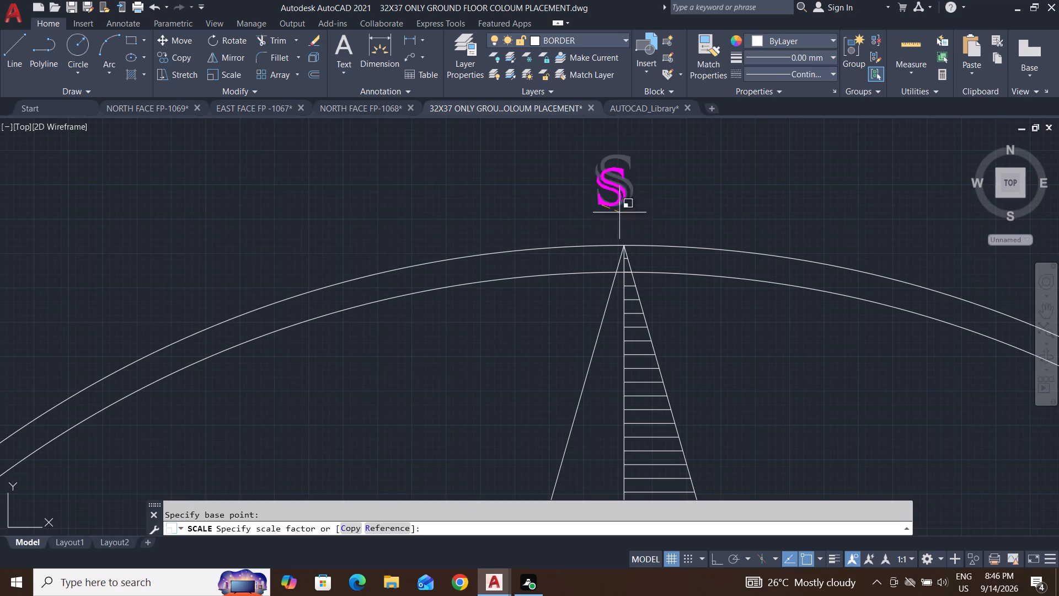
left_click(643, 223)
Enlarge the small S label from its lower-left corner to roughly match the E and W labels in height.
left_click(638, 171)
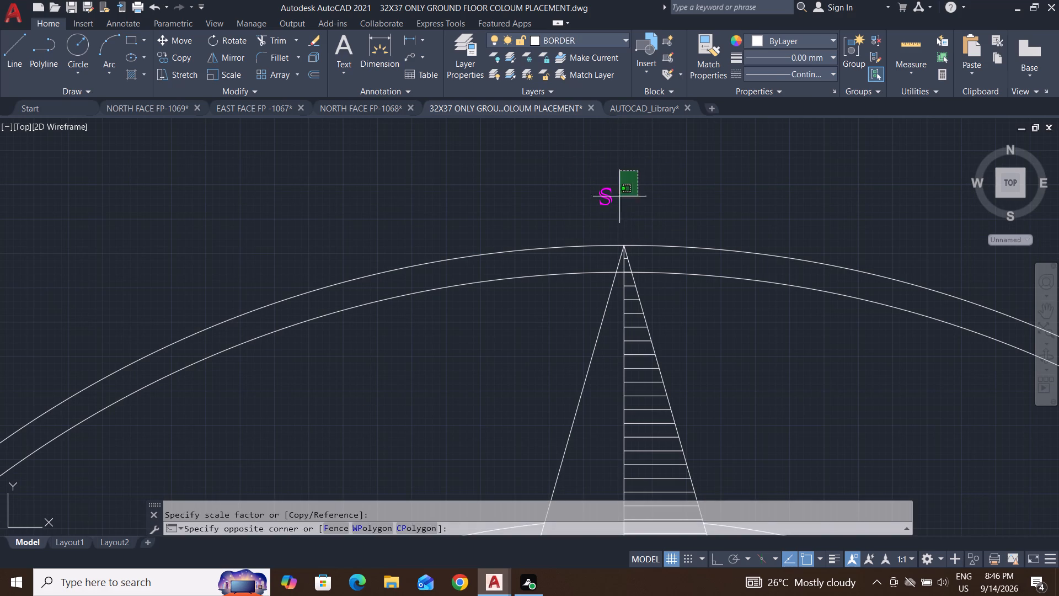
left_click(585, 223)
type("SC")
key("Return")
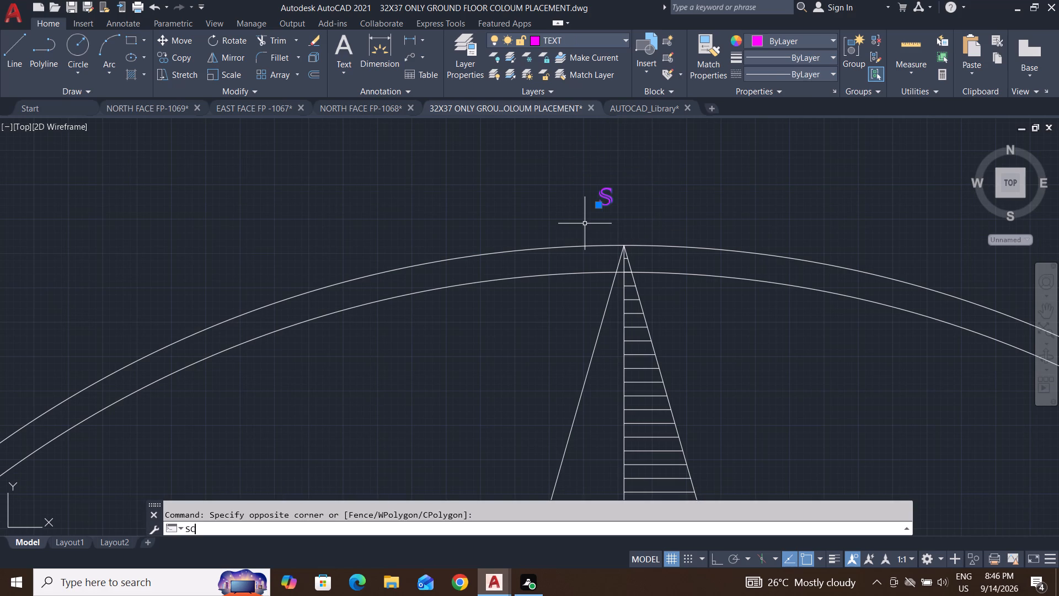
left_click(598, 202)
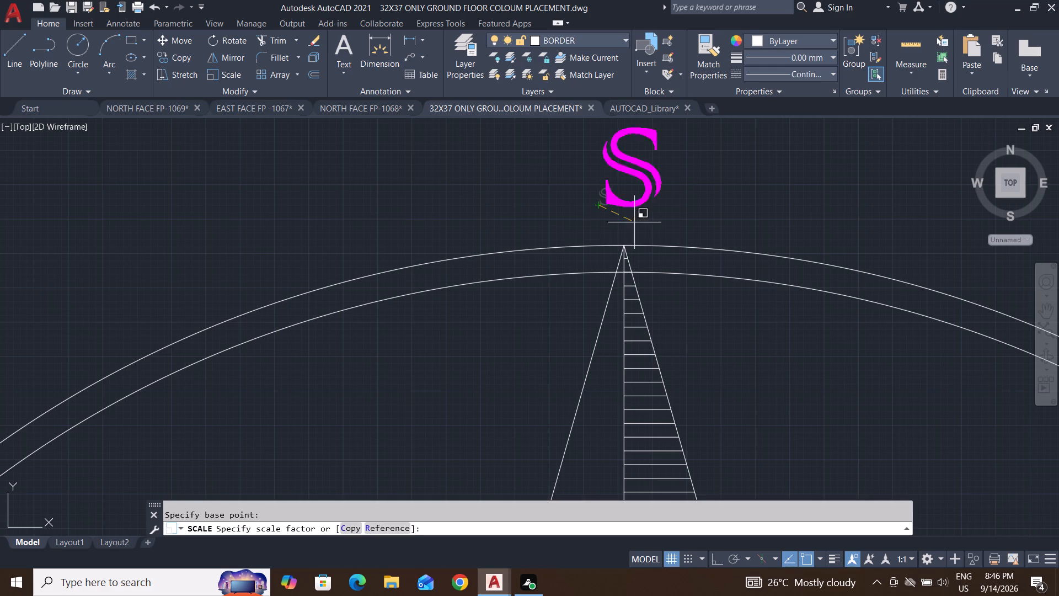
left_click(651, 226)
scroll(593, 269, "down", 5)
middle_click_drag(625, 269, 640, 205)
key("Escape")
key("Escape")
key("Escape")
key("Escape")
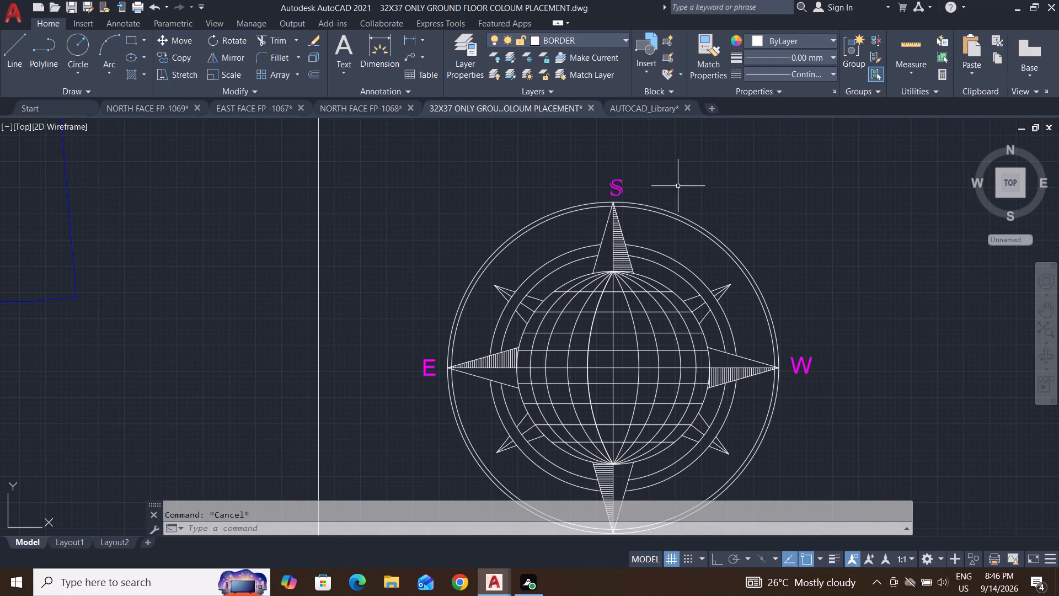
Enlarge the S label further so it stands taller than the other direction labels.
scroll(635, 185, "up", 3)
left_click(630, 142)
left_click(513, 246)
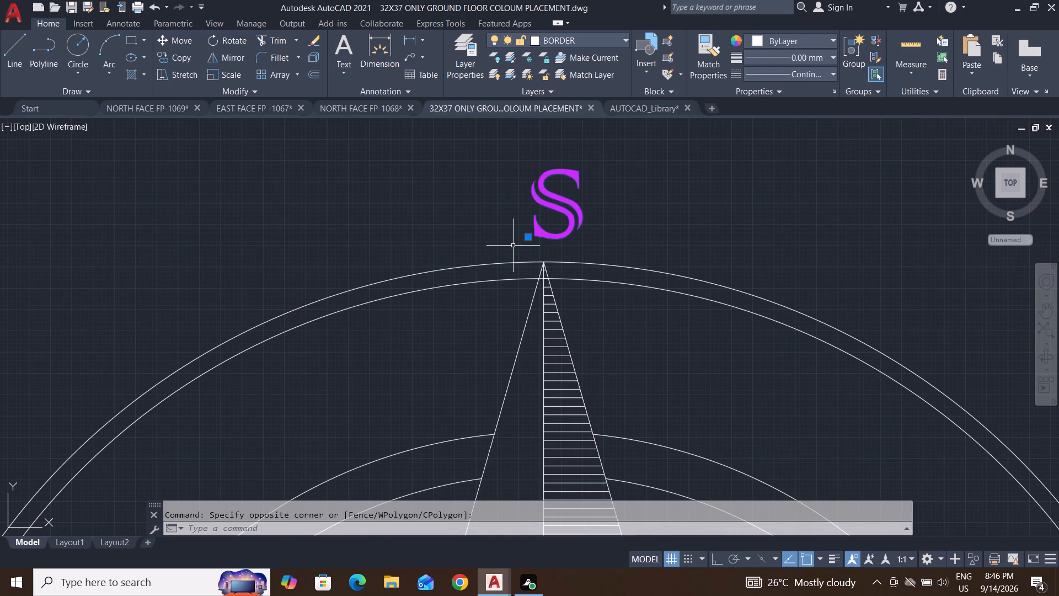
type("SC")
key("Return")
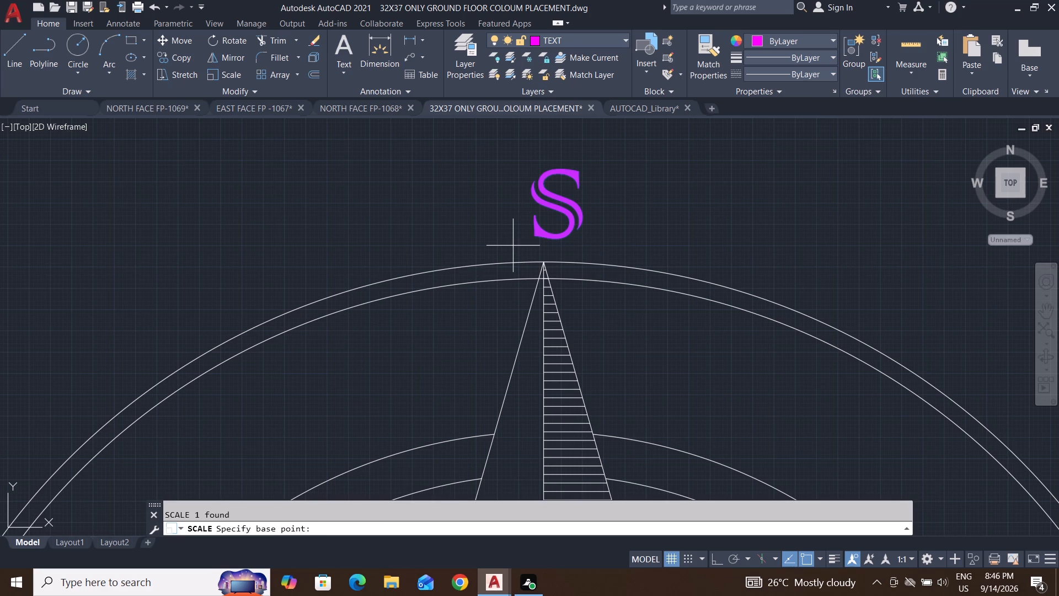
left_click(537, 213)
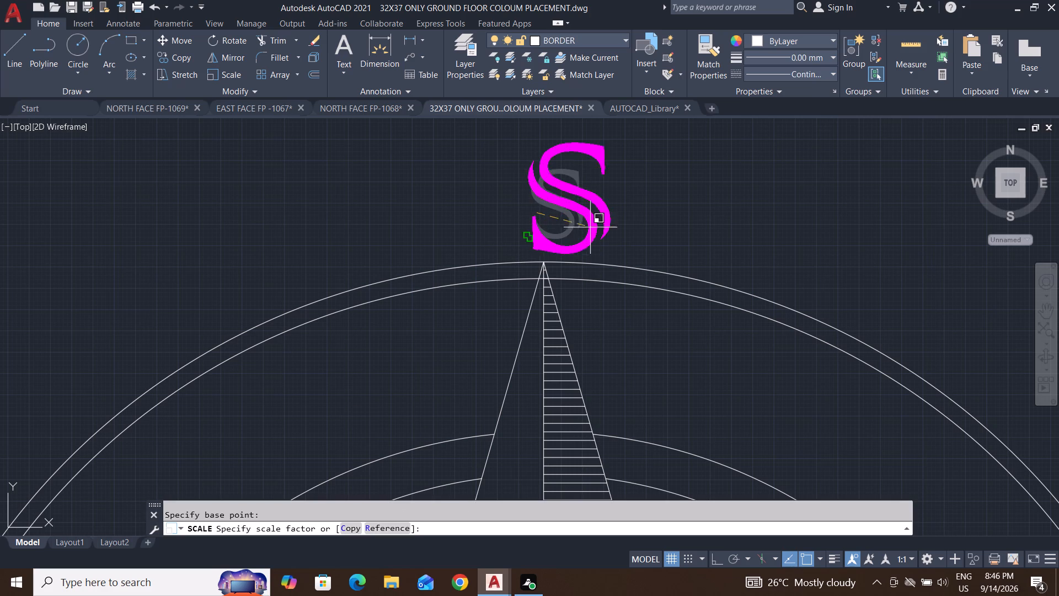
left_click(596, 231)
scroll(611, 271, "down", 5)
middle_click_drag(637, 306, 635, 269)
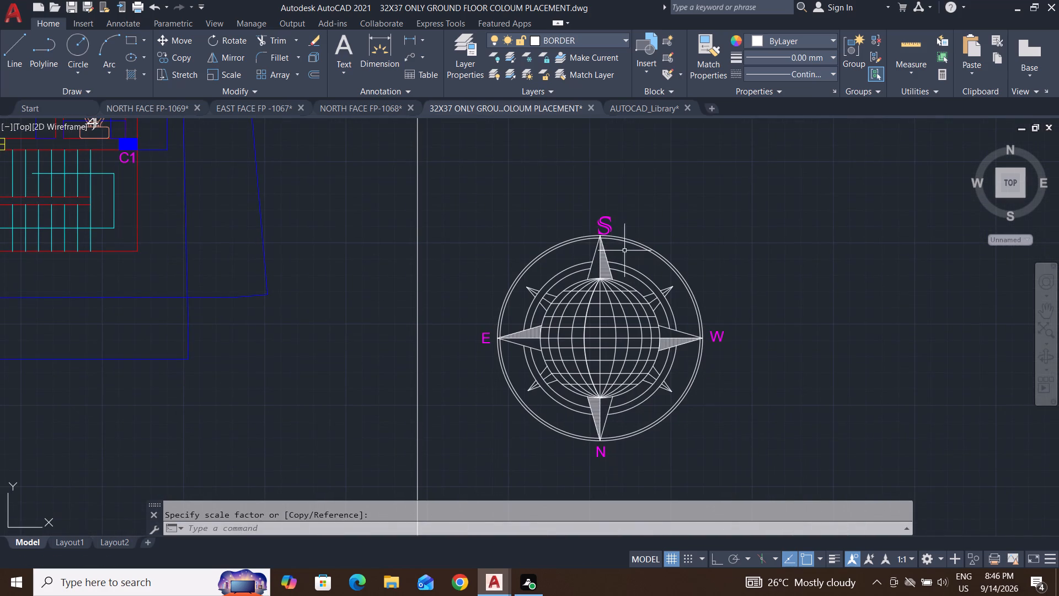
key("Escape")
key("Escape")
Move the S label slightly so it sits centred above the globe symbol's top pointer, clear of the outer circle.
middle_click(602, 225)
scroll(602, 225, "up", 3)
left_click(640, 179)
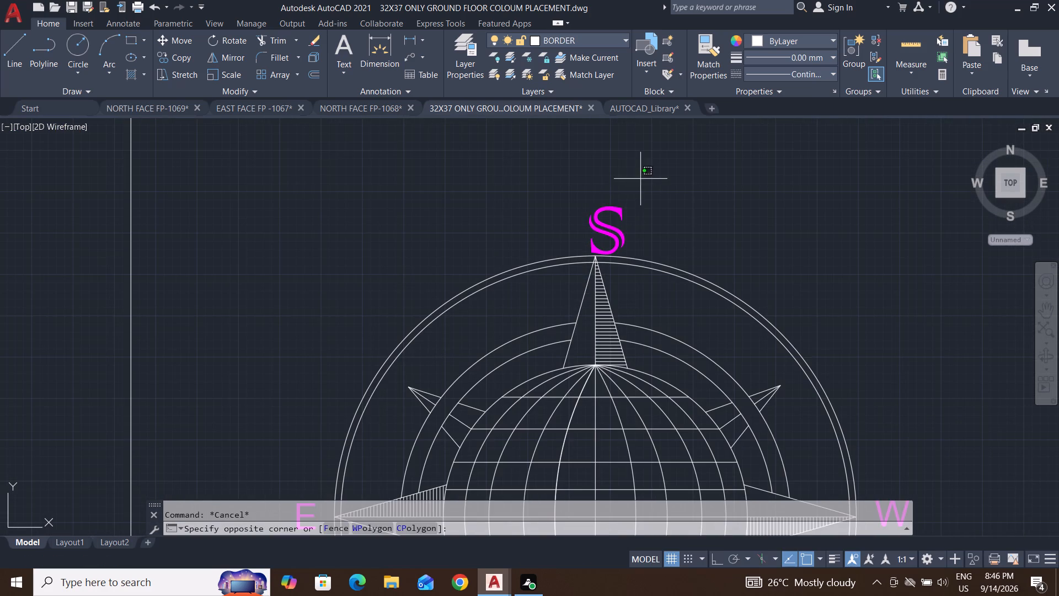
left_click(571, 235)
key("m")
key("Return")
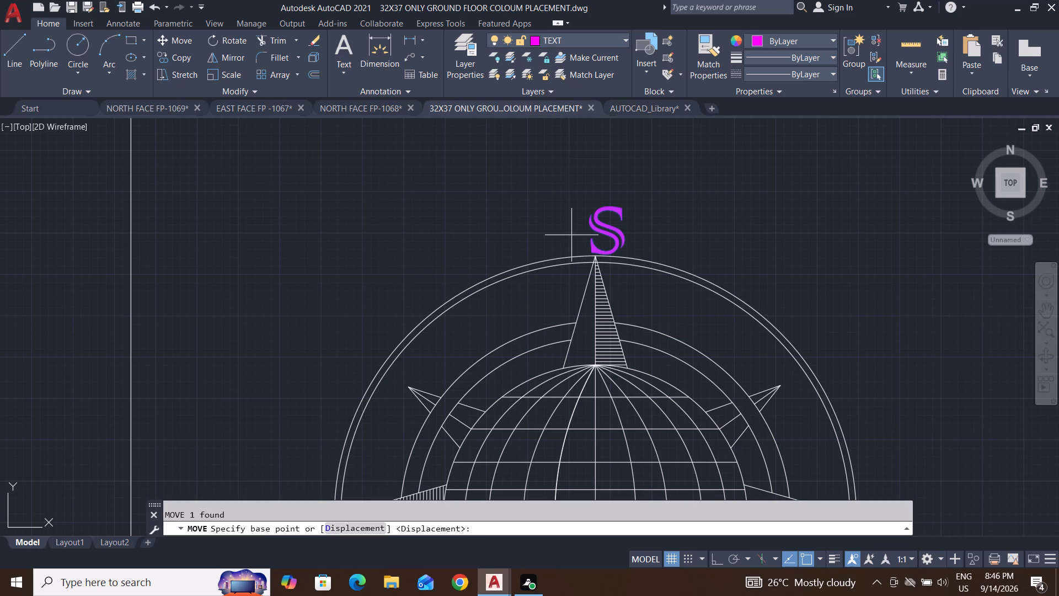
left_click(597, 259)
left_click(582, 243)
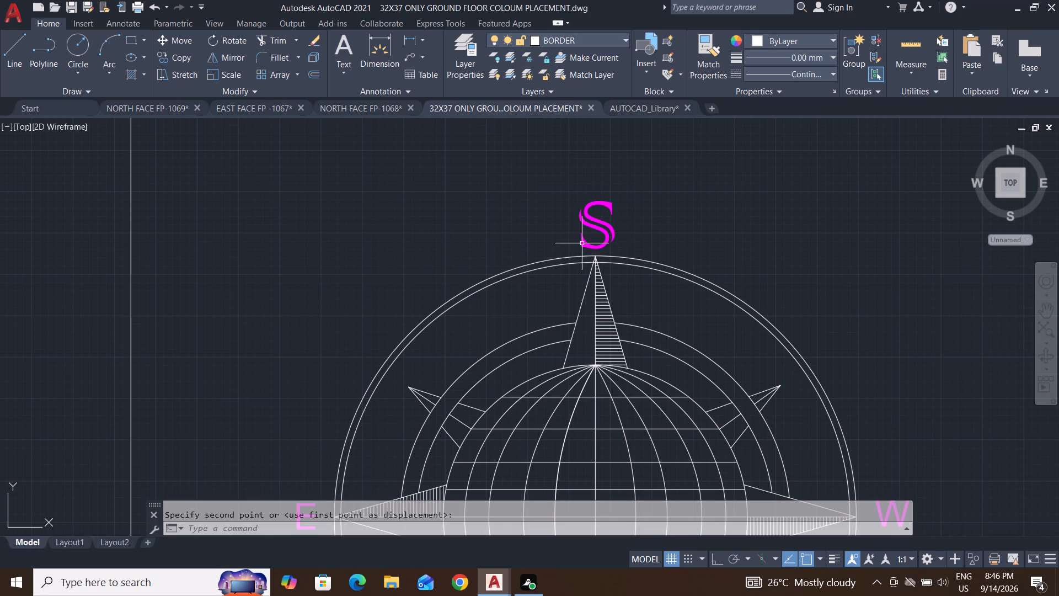
key("Escape")
key("Escape")
Match the W, N and E labels to the S label's text properties with MATCHPROP.
type("MA")
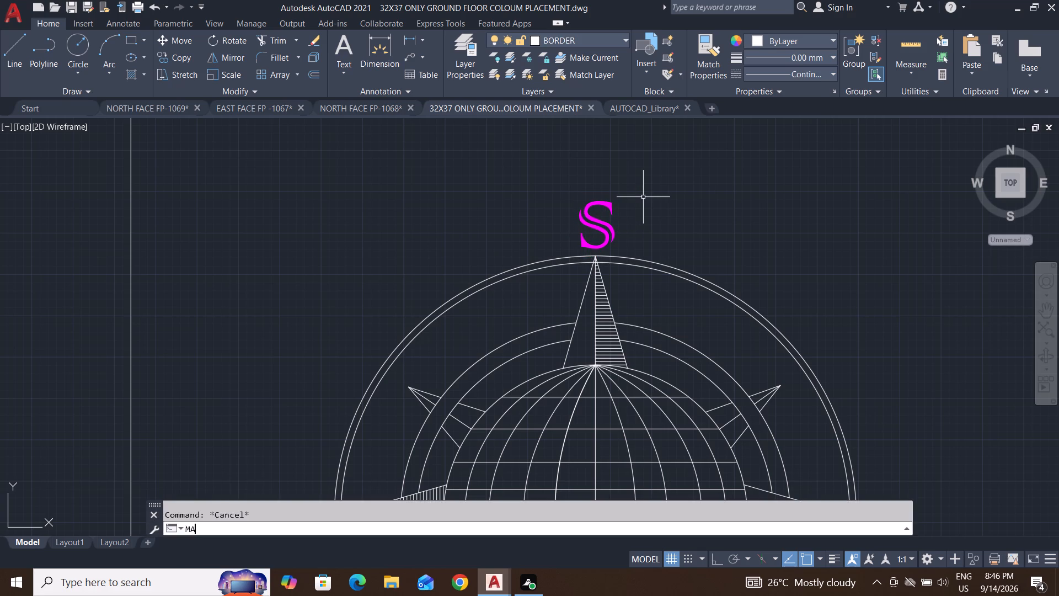
type("TC")
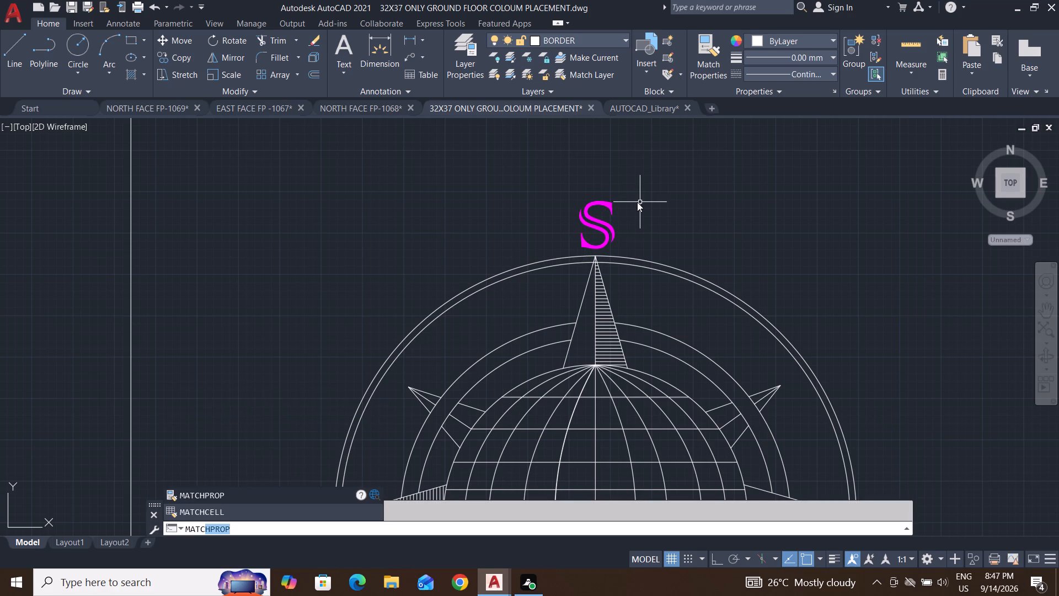
key("j")
key("BackSpace")
key("h")
key("Return")
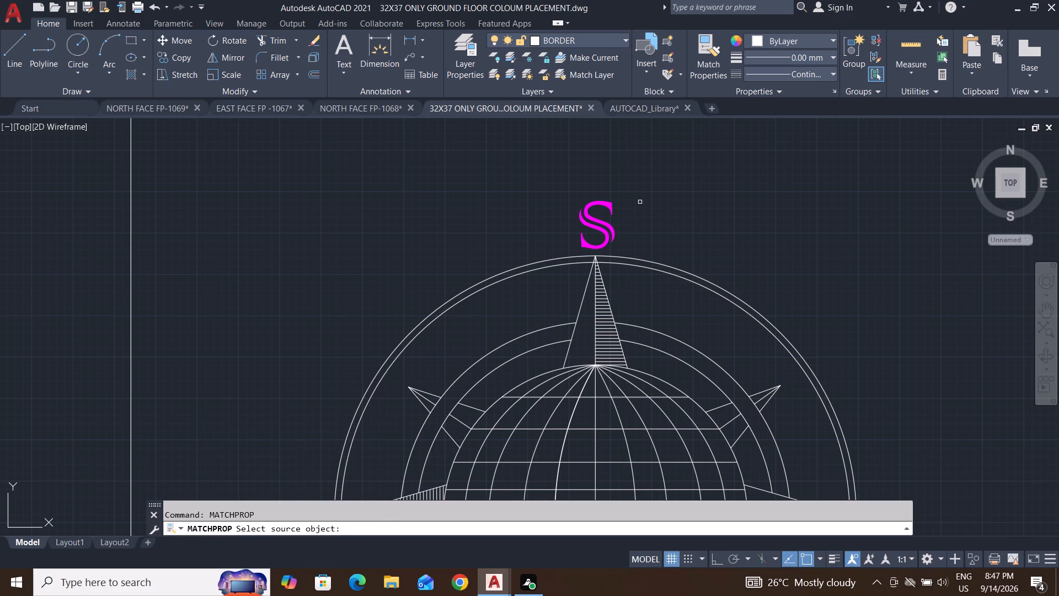
left_click(612, 231)
scroll(612, 231, "down", 4)
scroll(647, 285, "up", 1)
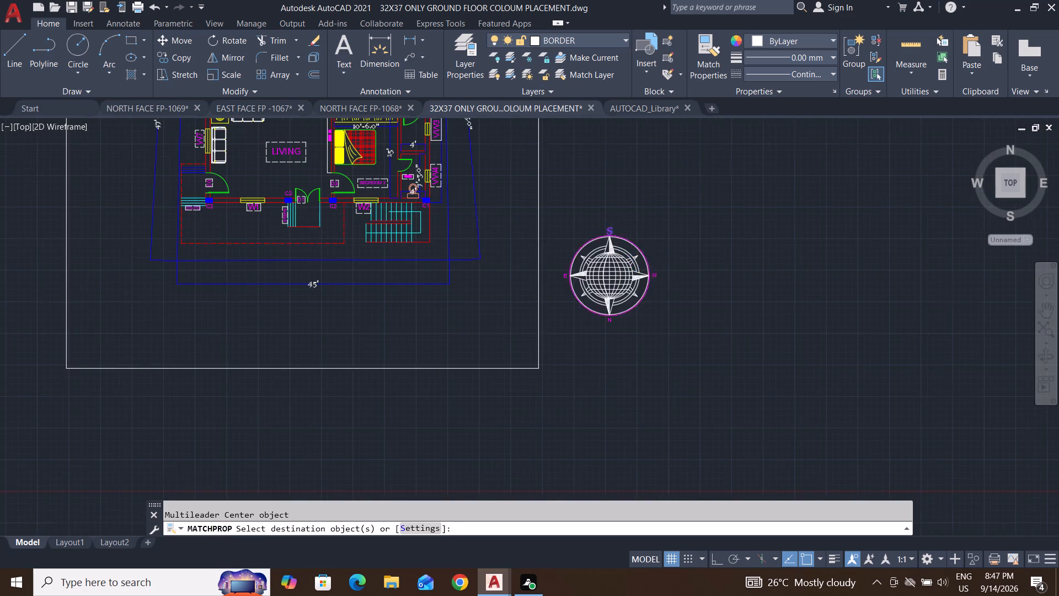
scroll(647, 285, "up", 2)
left_click(665, 247)
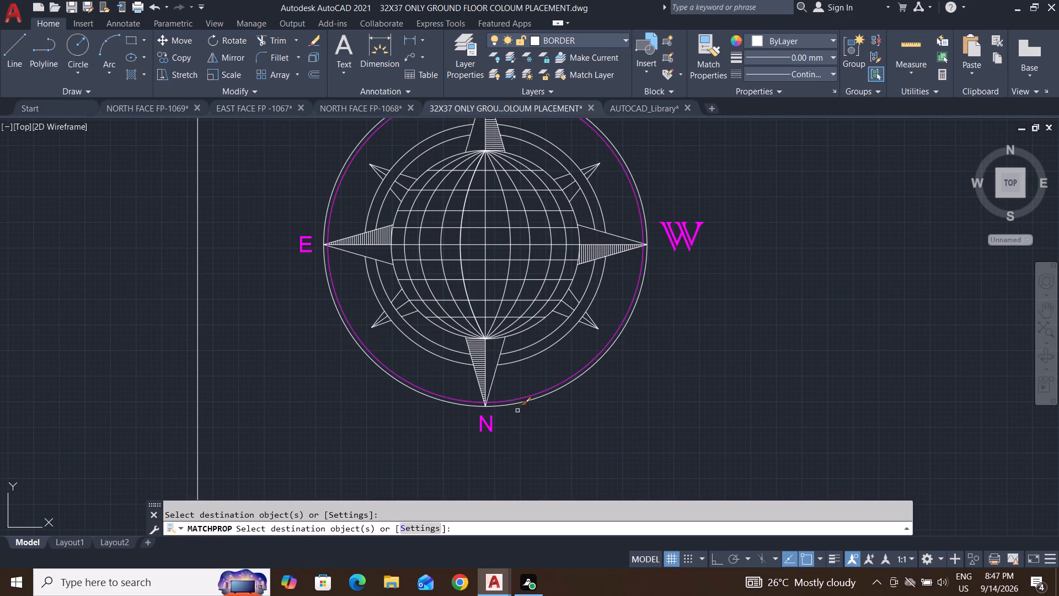
left_click(492, 428)
left_click(311, 249)
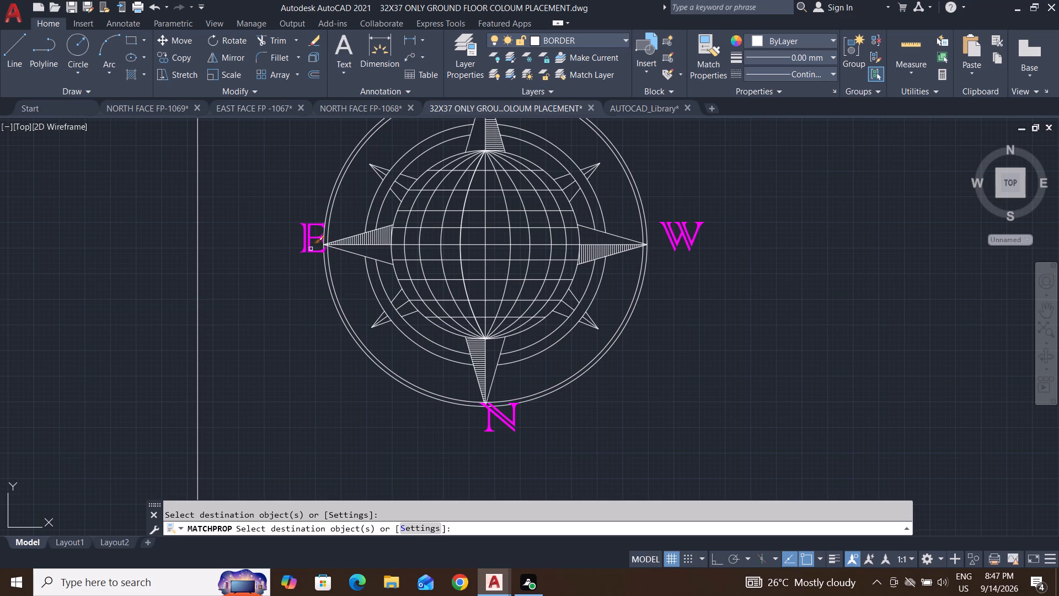
key("Return")
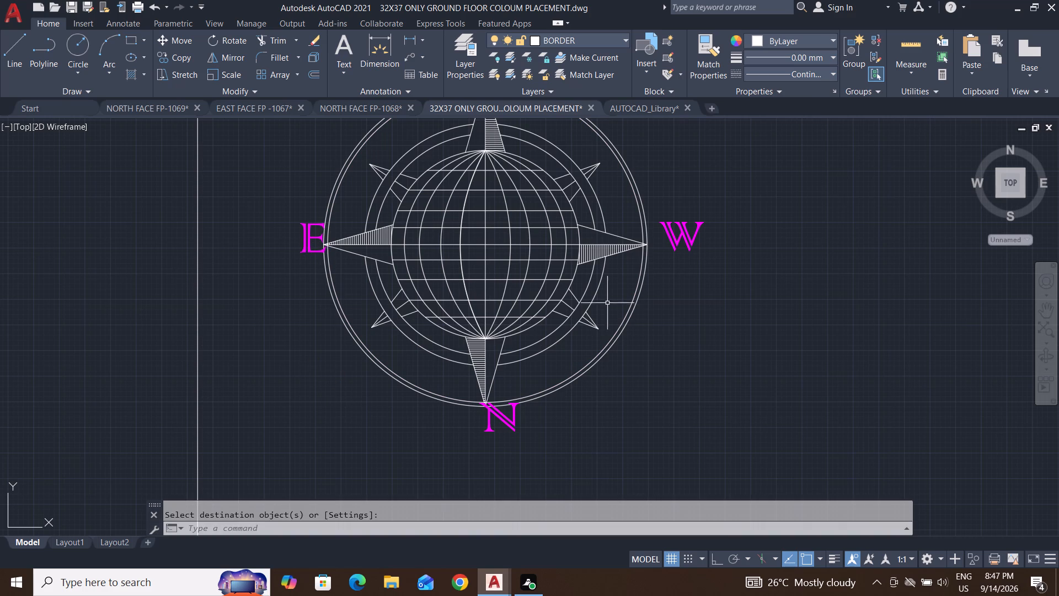
key("Escape")
key("Escape")
Move the E label outward off the outer circle and level it with the symbol's E pointer.
scroll(272, 245, "up", 3)
left_click(412, 158)
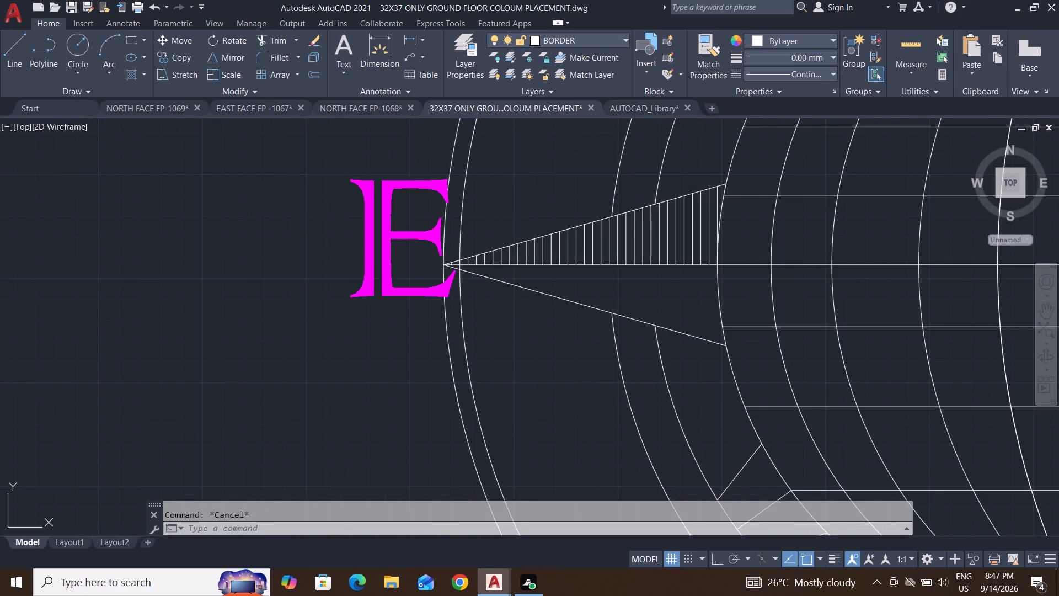
left_click(265, 381)
key("m")
key("Return")
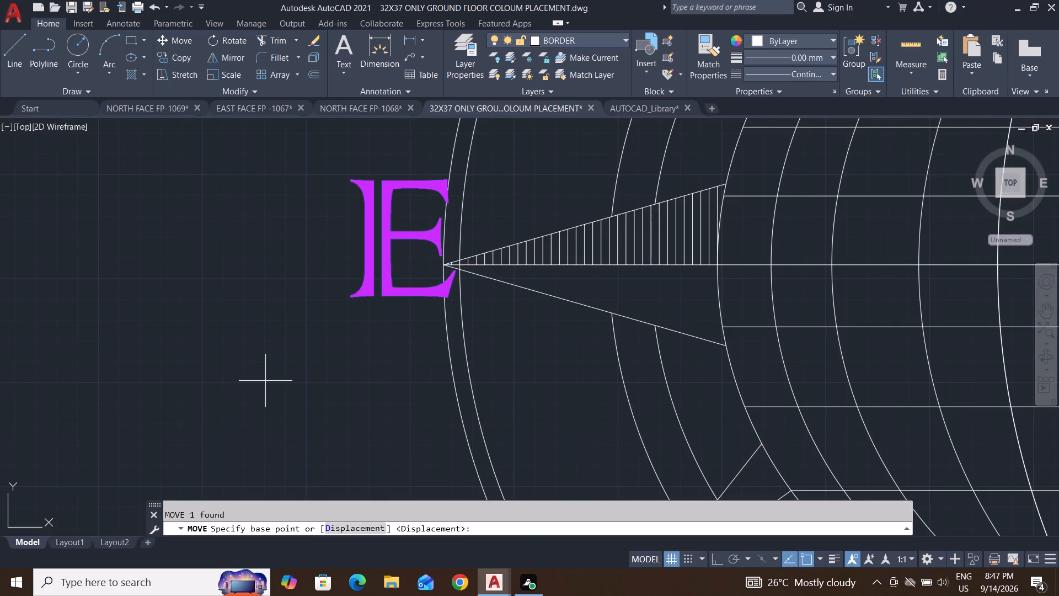
left_click(349, 299)
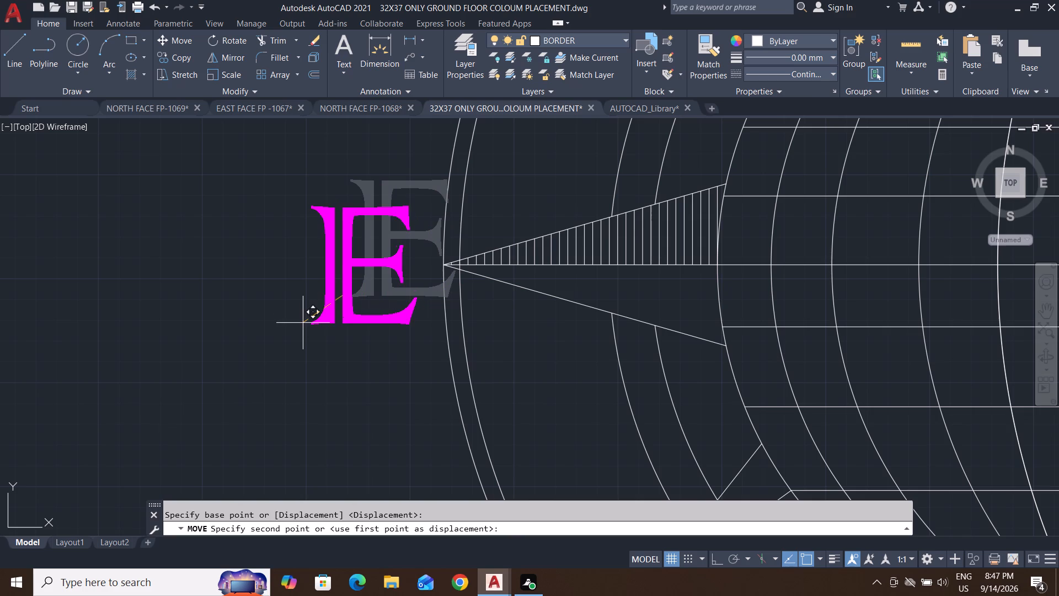
left_click(302, 328)
Move the W label down and slightly inward so it lines up with the symbol's W pointer.
scroll(302, 328, "down", 5)
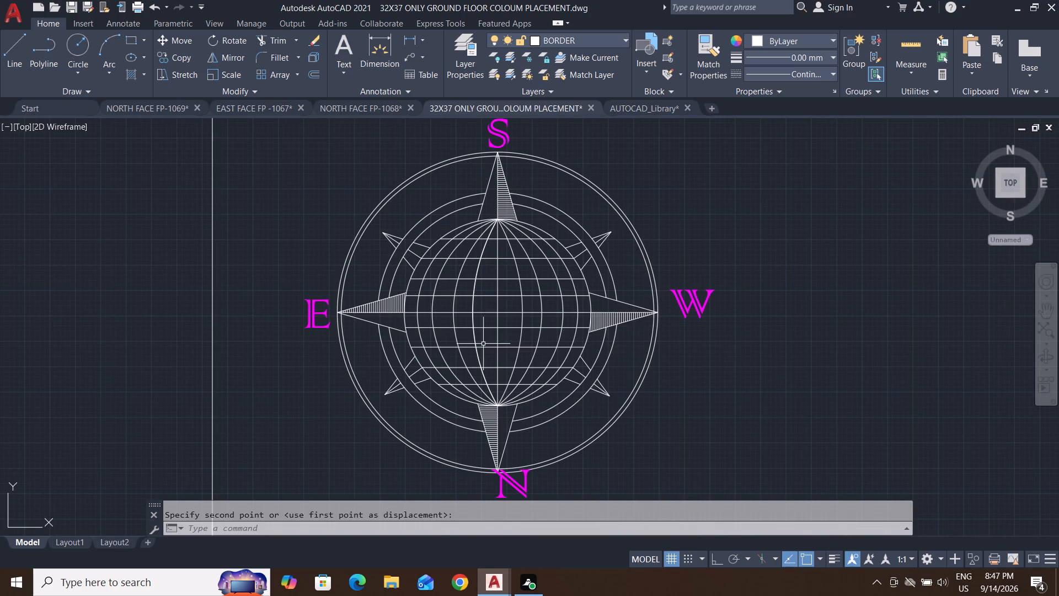
left_click(740, 275)
left_click(664, 345)
key("m")
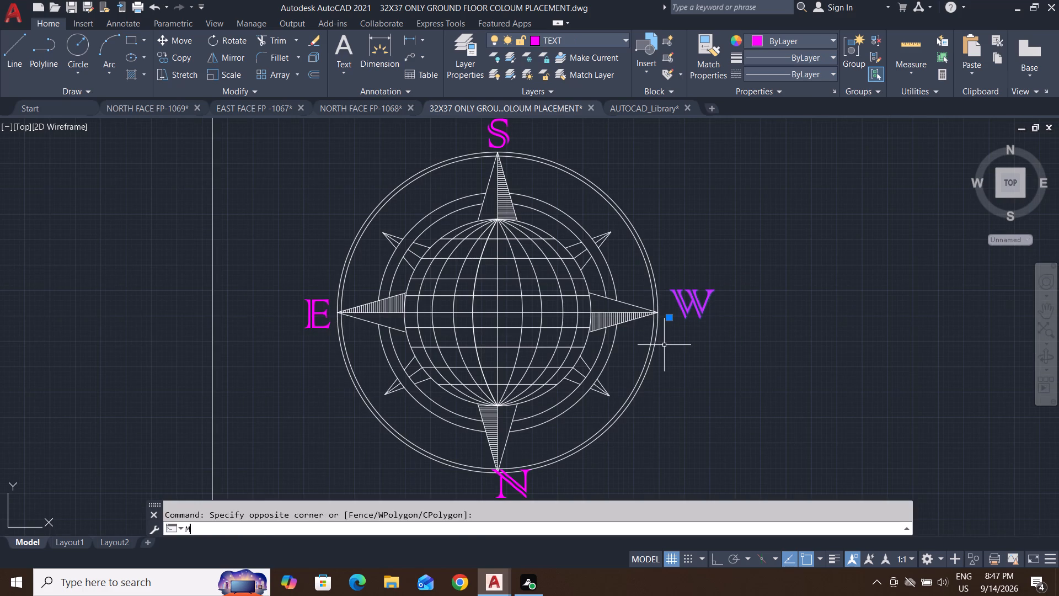
key("Return")
scroll(692, 318, "up", 1)
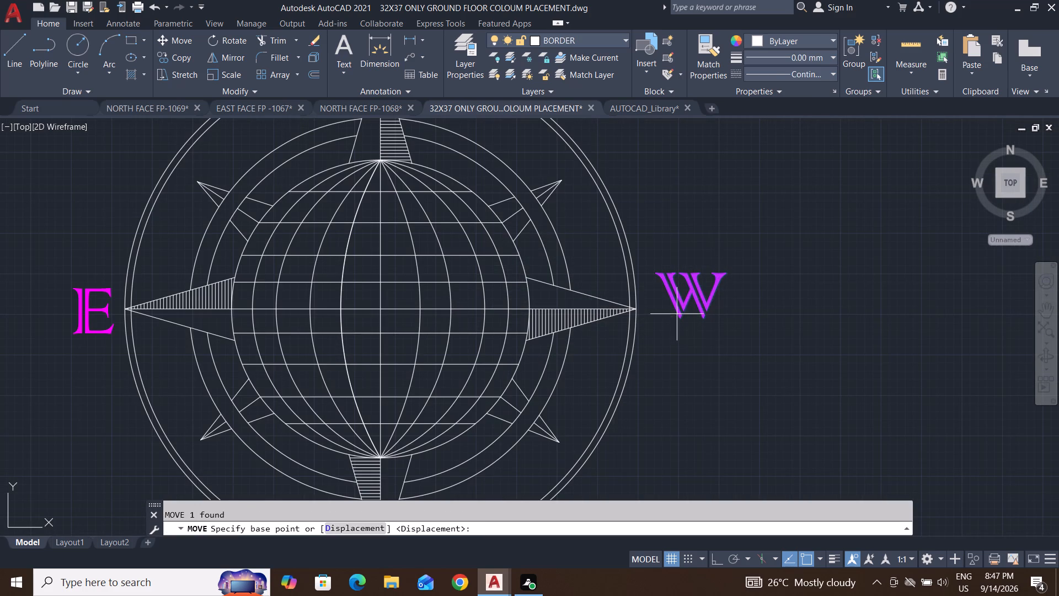
left_click(677, 314)
left_click(667, 329)
scroll(667, 329, "down", 3)
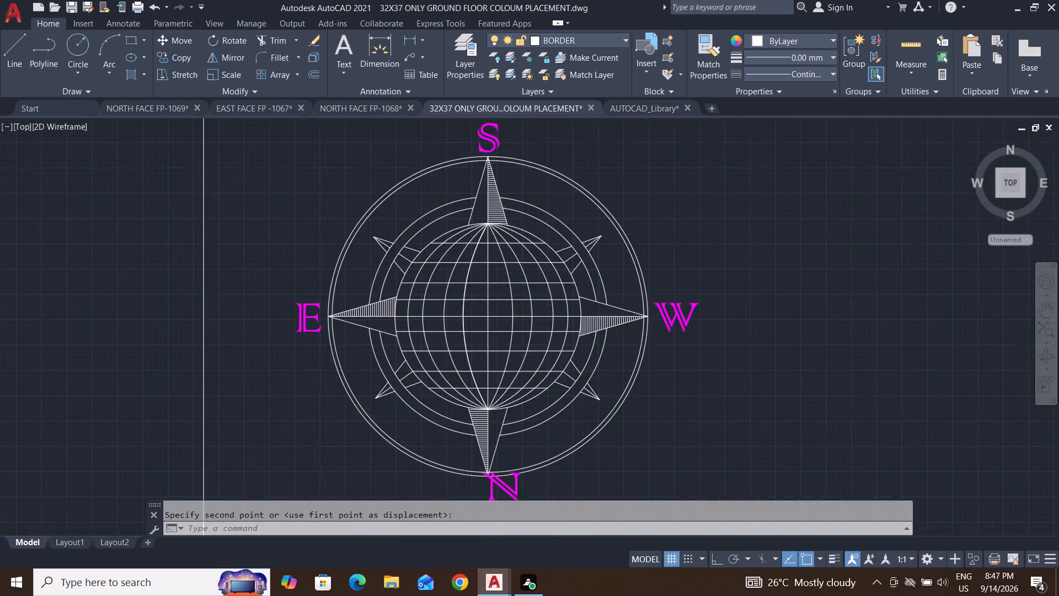
Move the N label down and inward so it sits centred below the globe symbol's bottom pointer, clear of the outer circle.
scroll(619, 395, "up", 3)
left_click(588, 387)
left_click(469, 446)
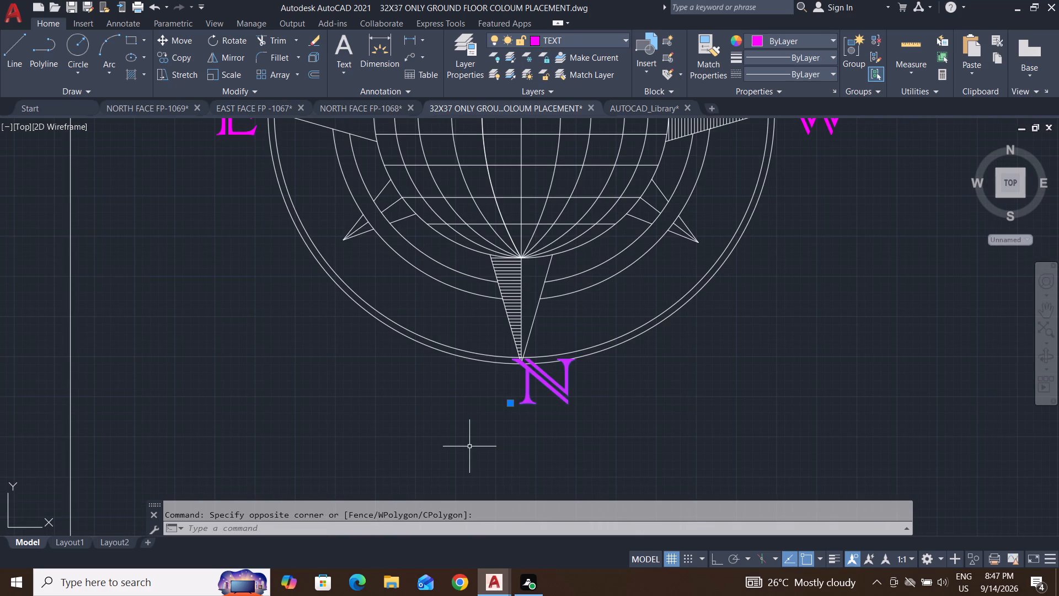
key("m")
key("Return")
left_click(547, 397)
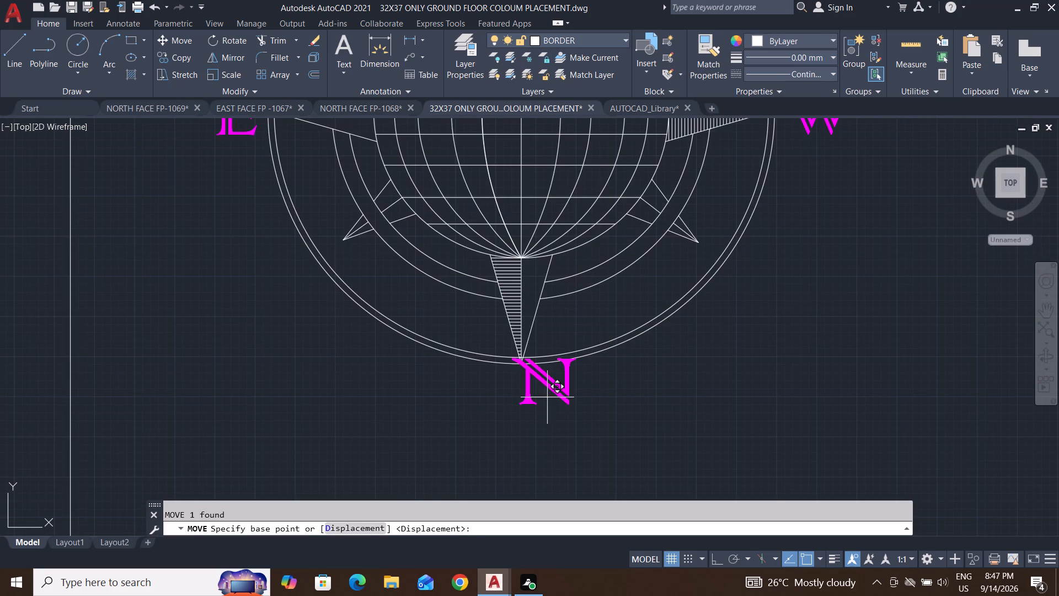
left_click(521, 424)
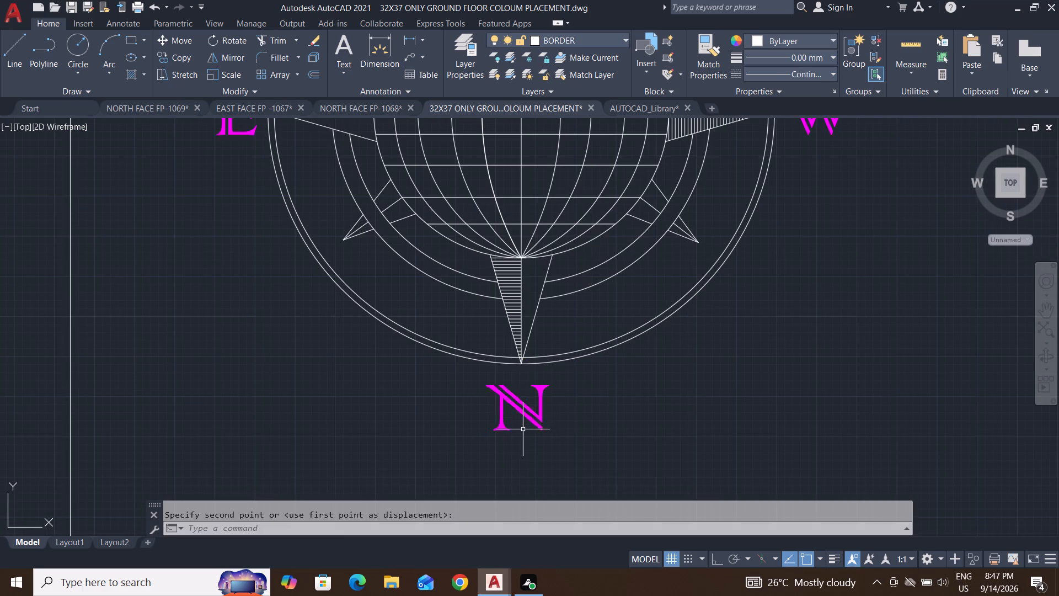
Nudge the S label slightly sideways and up to centre it over the globe symbol's top pointer.
scroll(537, 432, "down", 4)
scroll(554, 354, "up", 4)
left_click(501, 279)
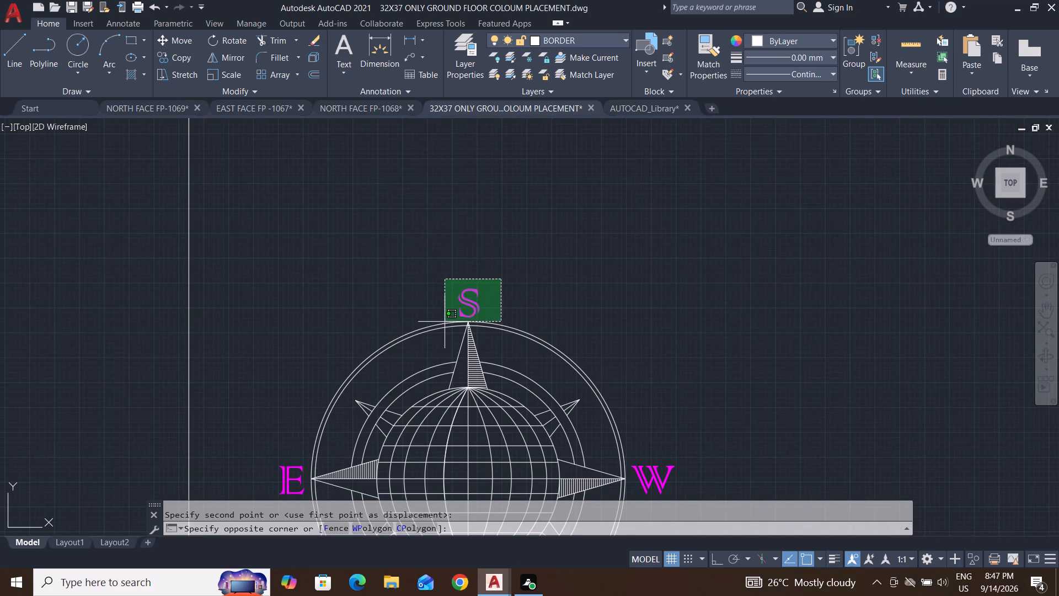
left_click(441, 315)
key("m")
key("Return")
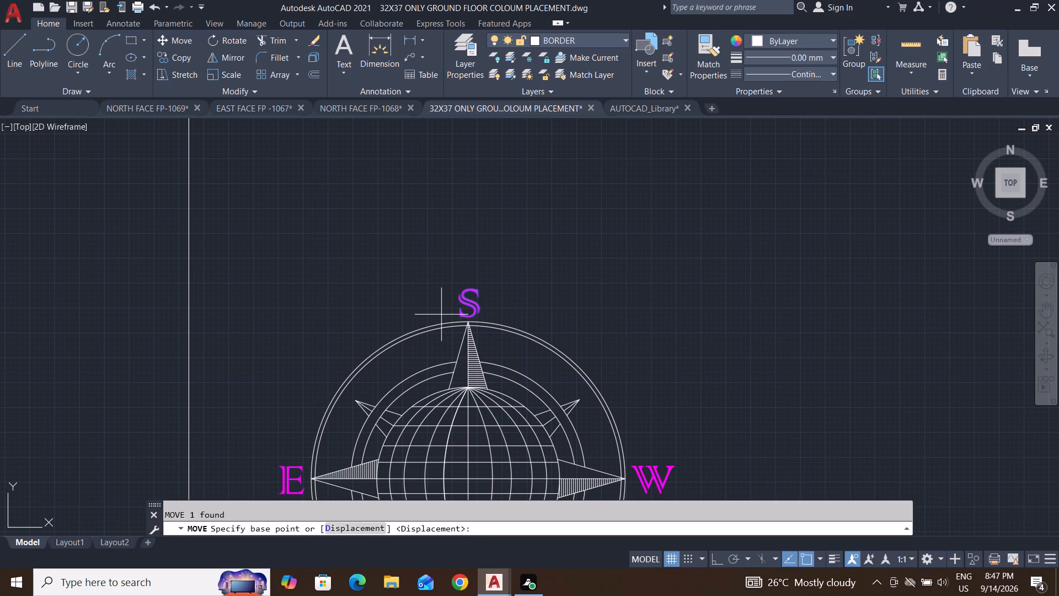
left_click(472, 311)
scroll(466, 309, "up", 4)
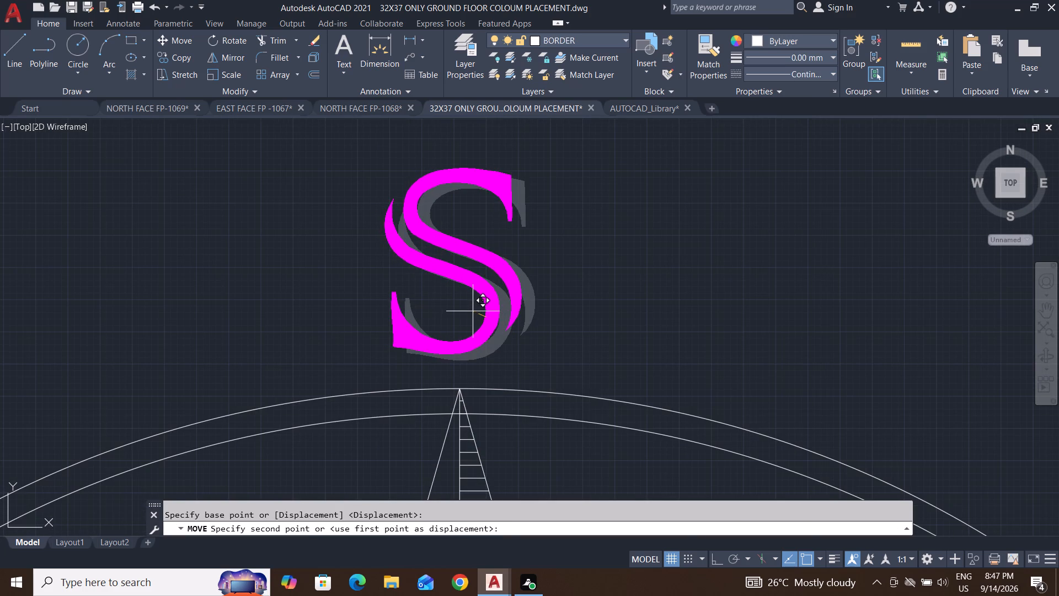
left_click(474, 312)
Examine the ground floor plan's rooms, outer dimensions, column marks, door and window labels, and entrance steps.
scroll(690, 316, "down", 9)
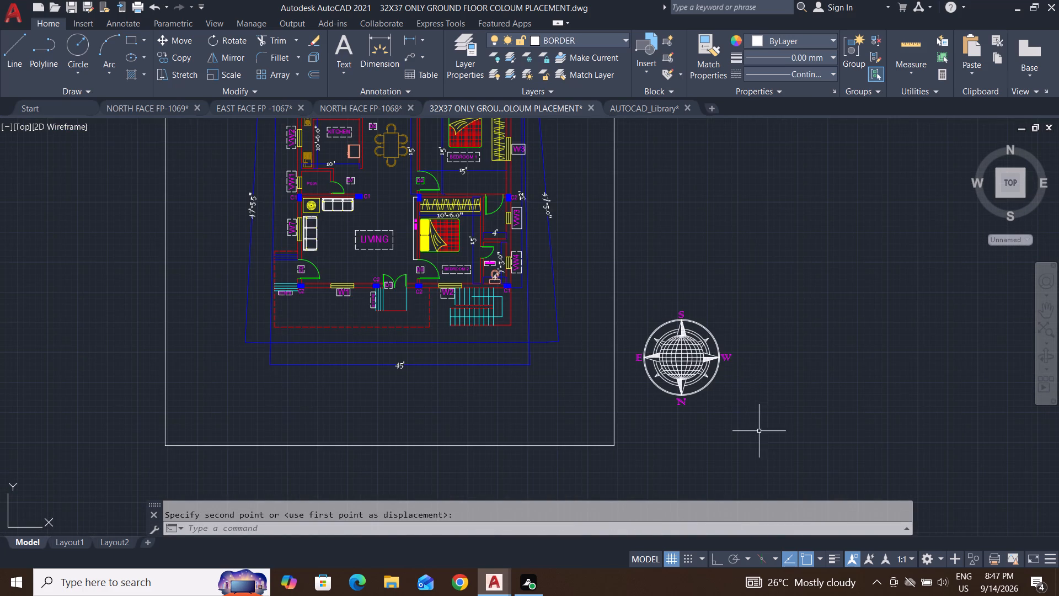
middle_click_drag(762, 432, 764, 472)
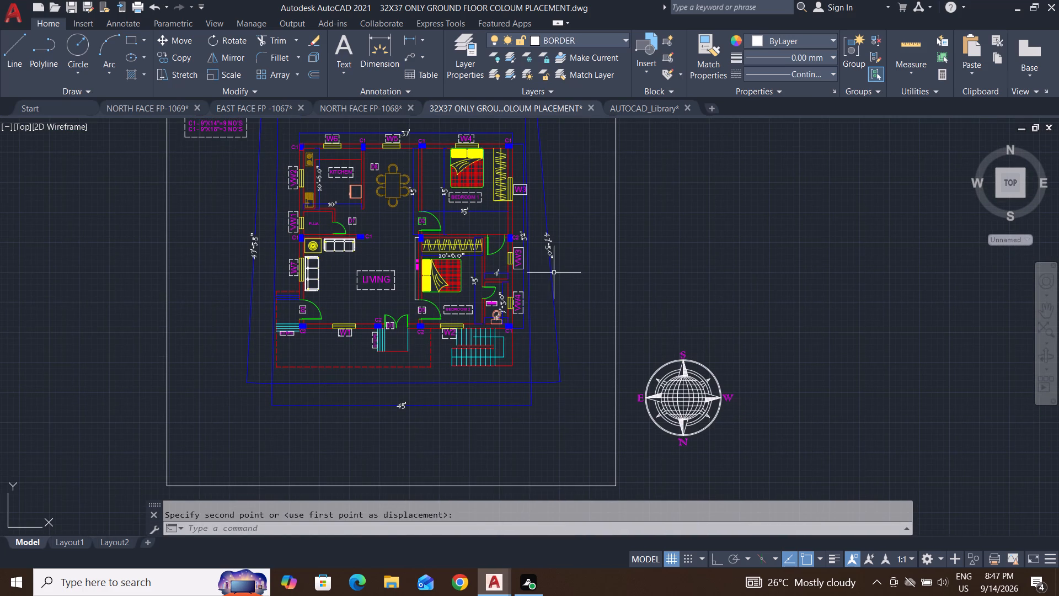
scroll(542, 248, "up", 3)
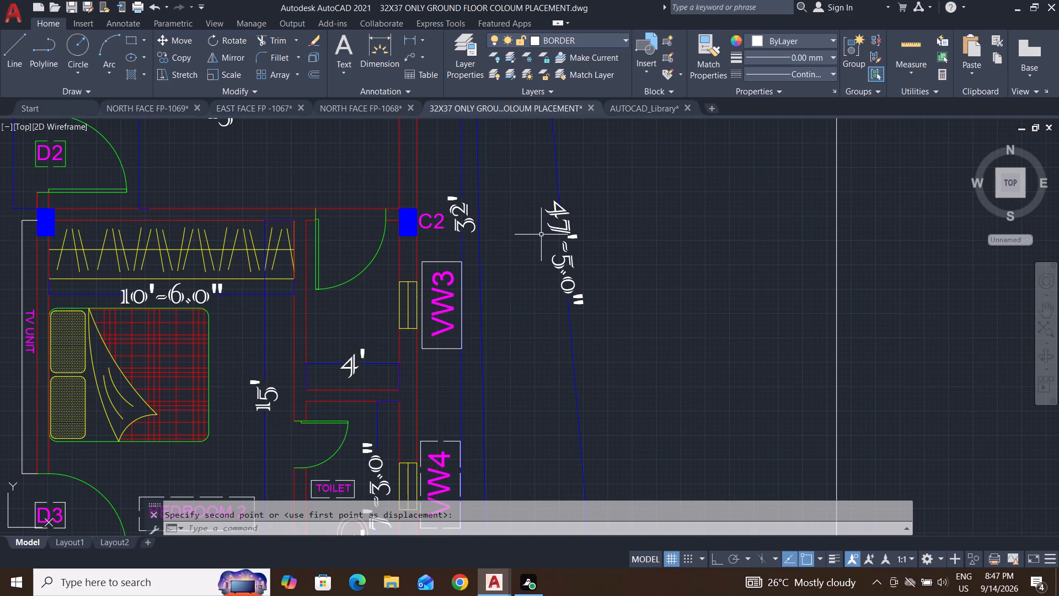
scroll(541, 235, "down", 1)
middle_click_drag(541, 327, 558, 333)
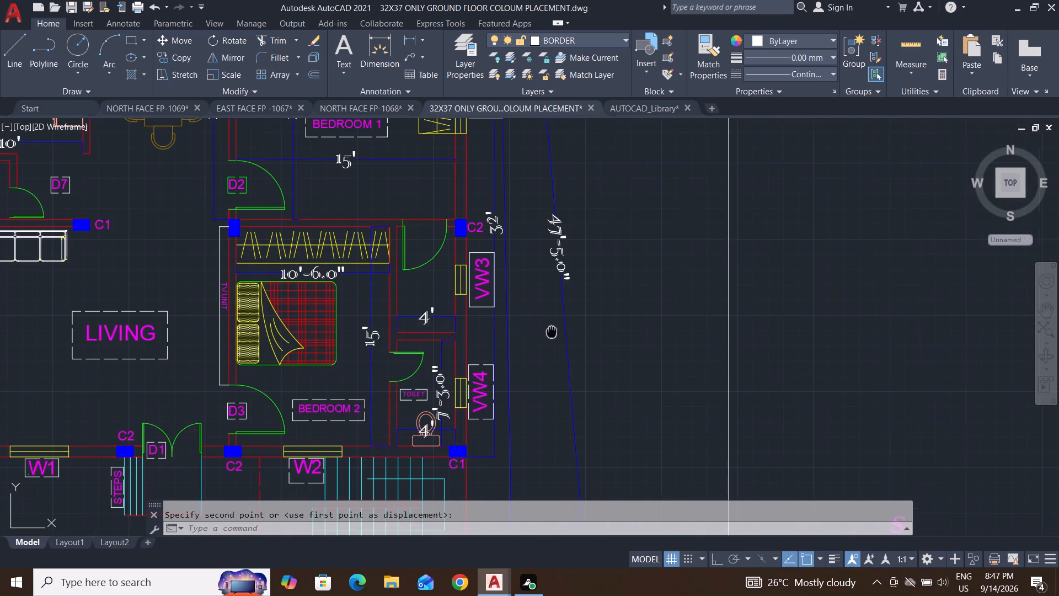
middle_click_drag(558, 333, 811, 400)
middle_click_drag(456, 318, 478, 334)
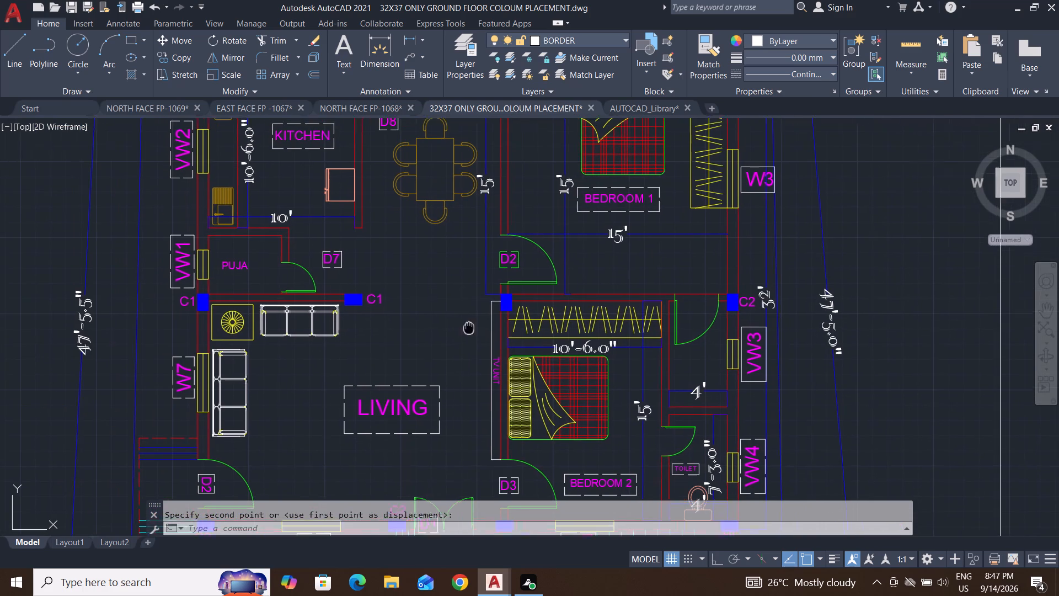
middle_click_drag(478, 334, 569, 456)
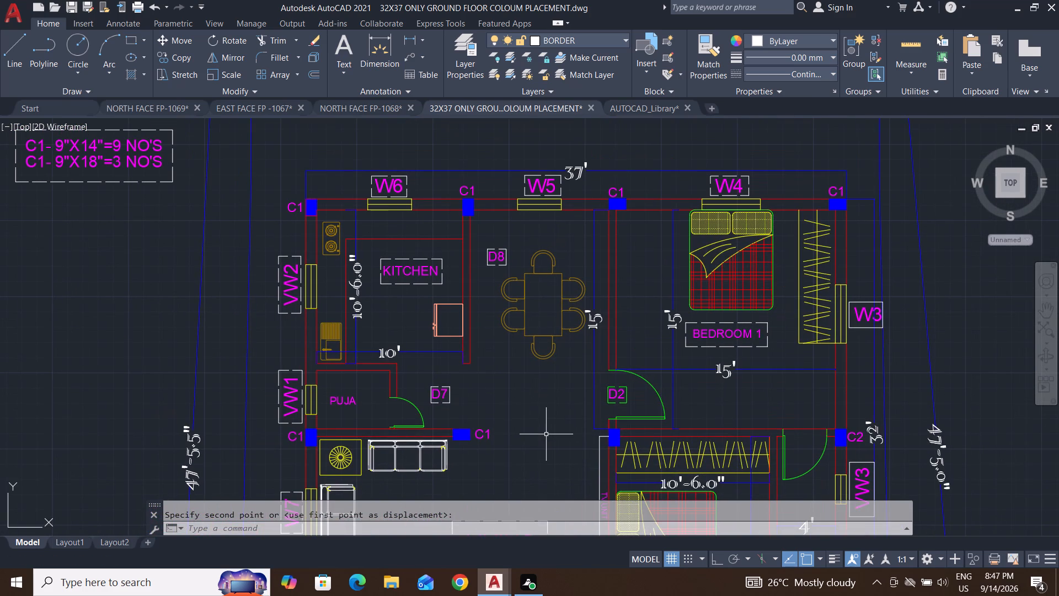
scroll(542, 446, "down", 2)
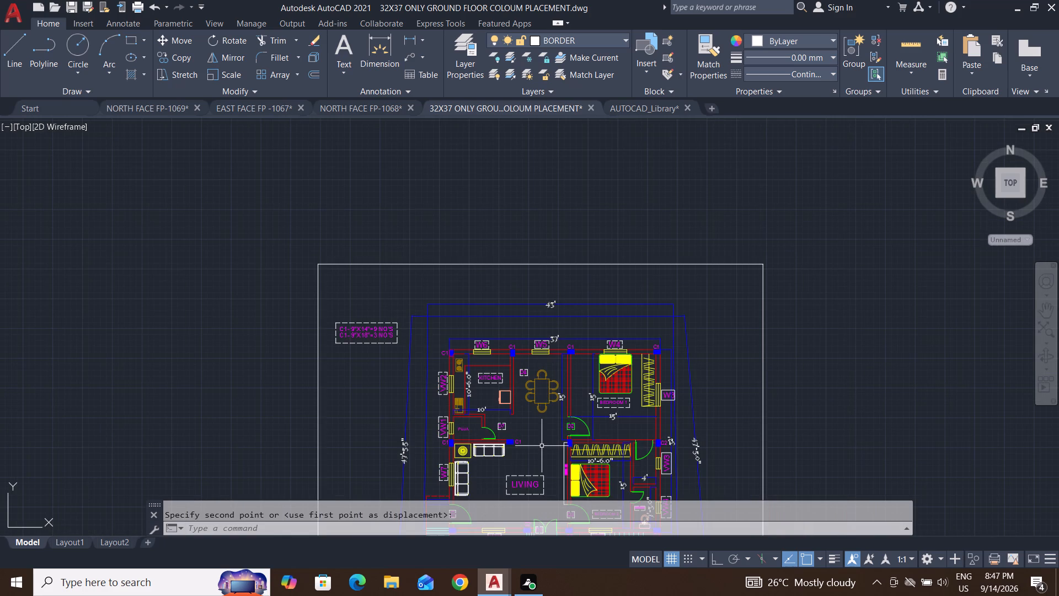
key("Escape")
key("Escape")
scroll(555, 304, "up", 4)
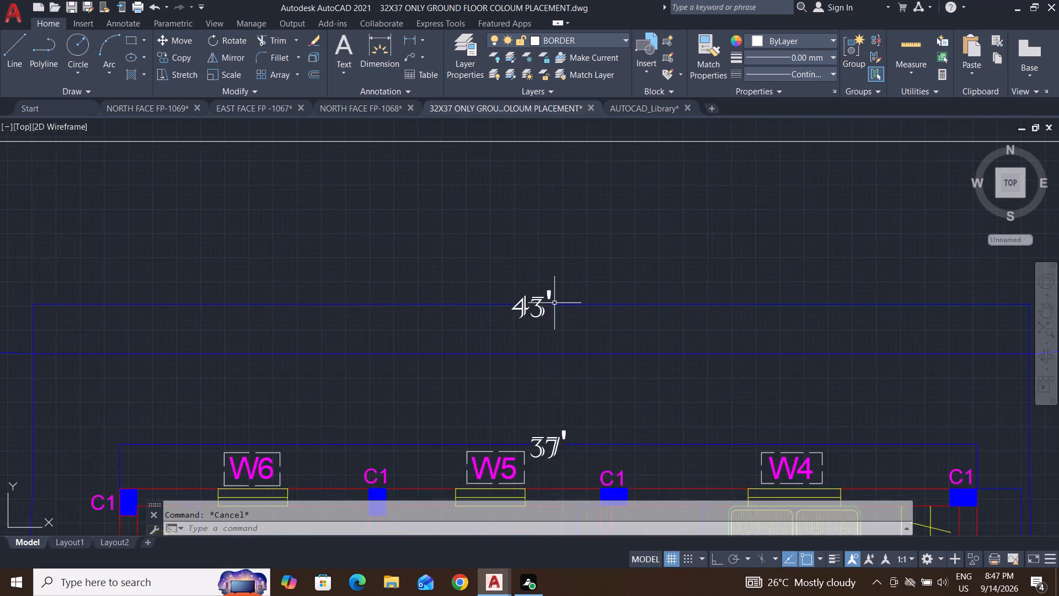
middle_click_drag(550, 322, 482, 235)
scroll(479, 242, "down", 4)
middle_click_drag(482, 373, 458, 264)
key("Escape")
key("Escape")
scroll(436, 389, "up", 4)
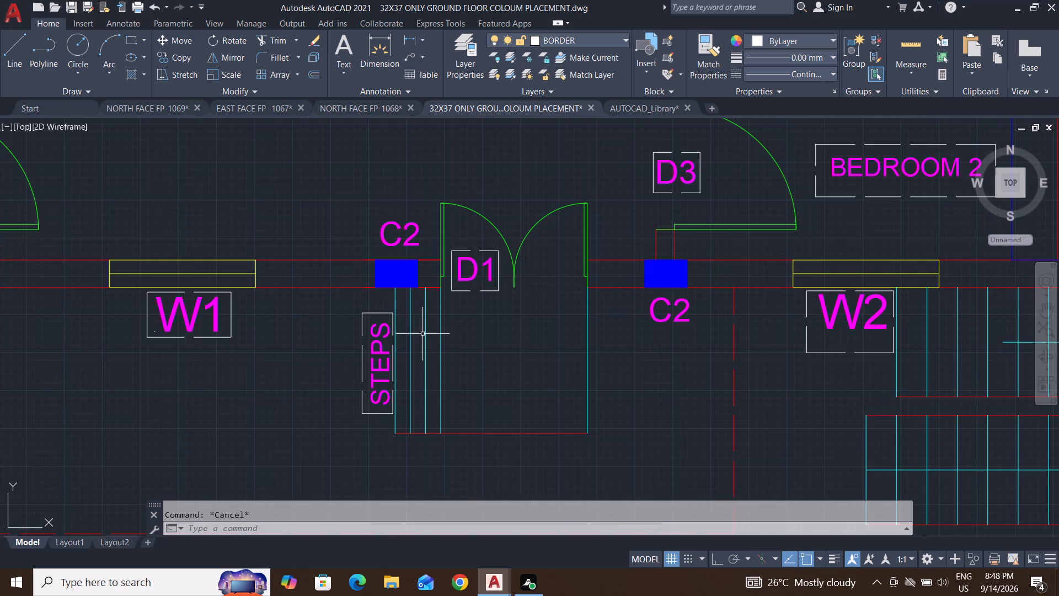
scroll(352, 422, "down", 3)
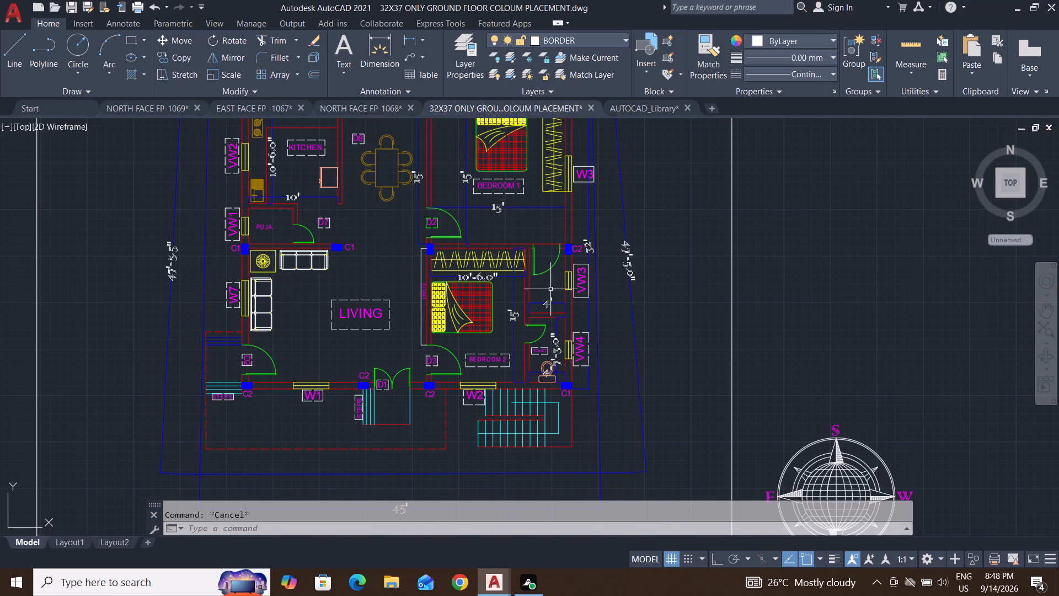
middle_click_drag(550, 289, 600, 324)
scroll(557, 248, "up", 2)
middle_click_drag(557, 248, 636, 289)
scroll(636, 289, "down", 1)
middle_click_drag(444, 360, 477, 381)
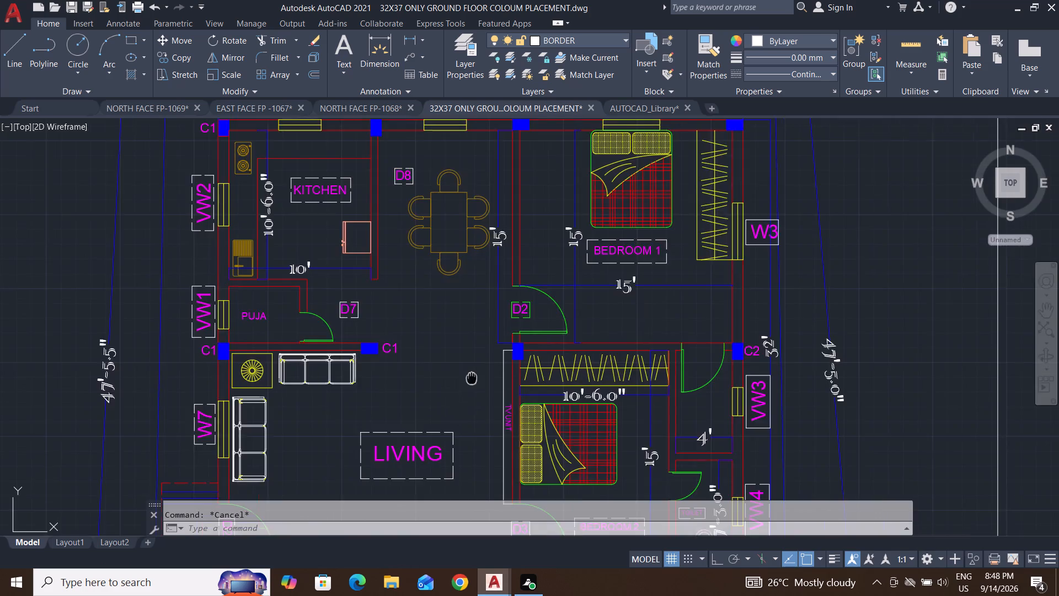
middle_click_drag(477, 381, 558, 428)
scroll(549, 388, "down", 1)
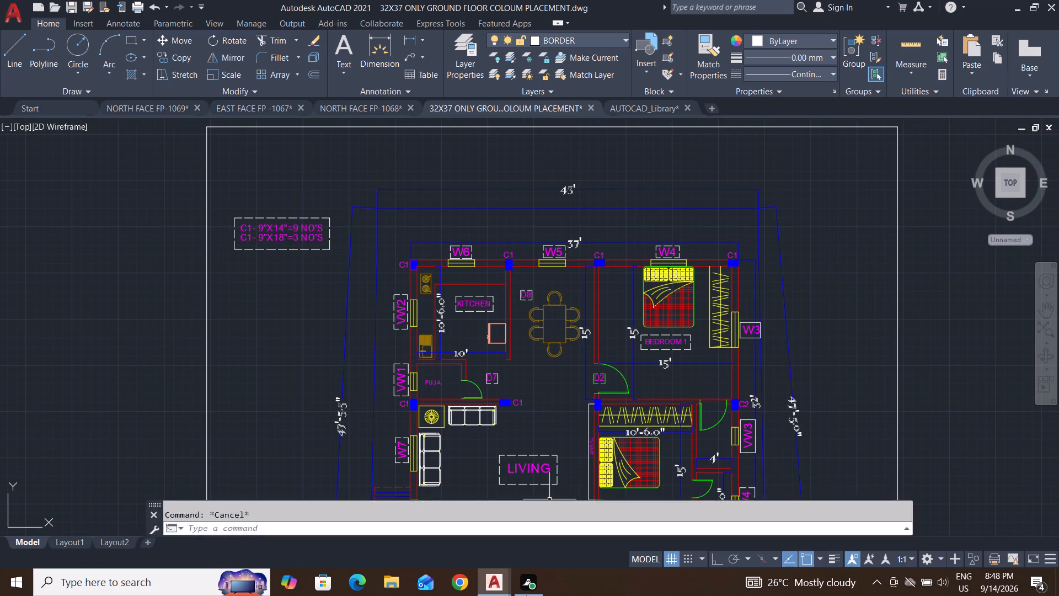
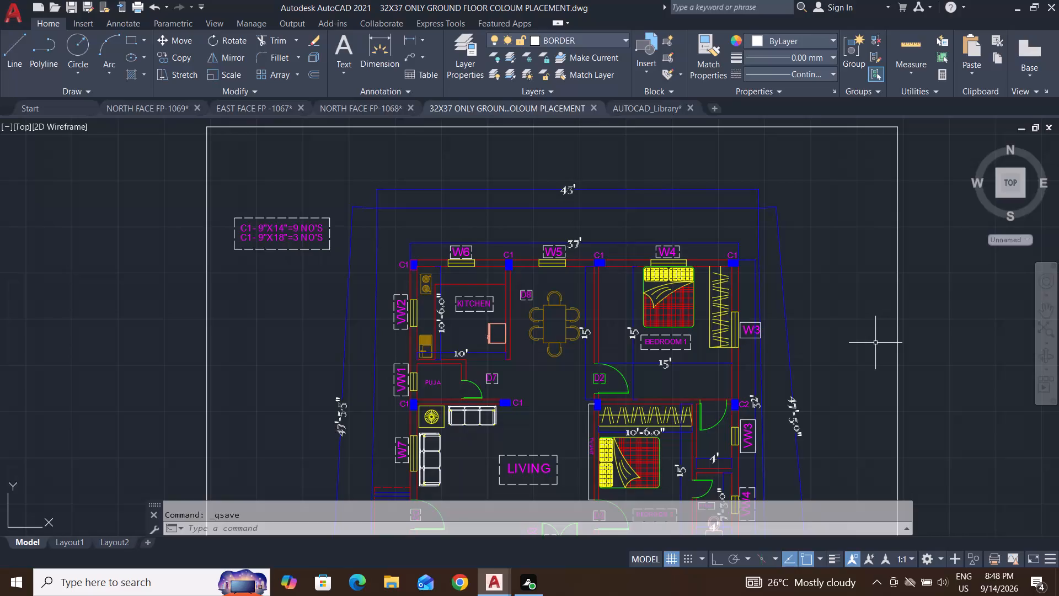
Save the column placement drawing.
key("ctrl+s")
key("ctrl+s")
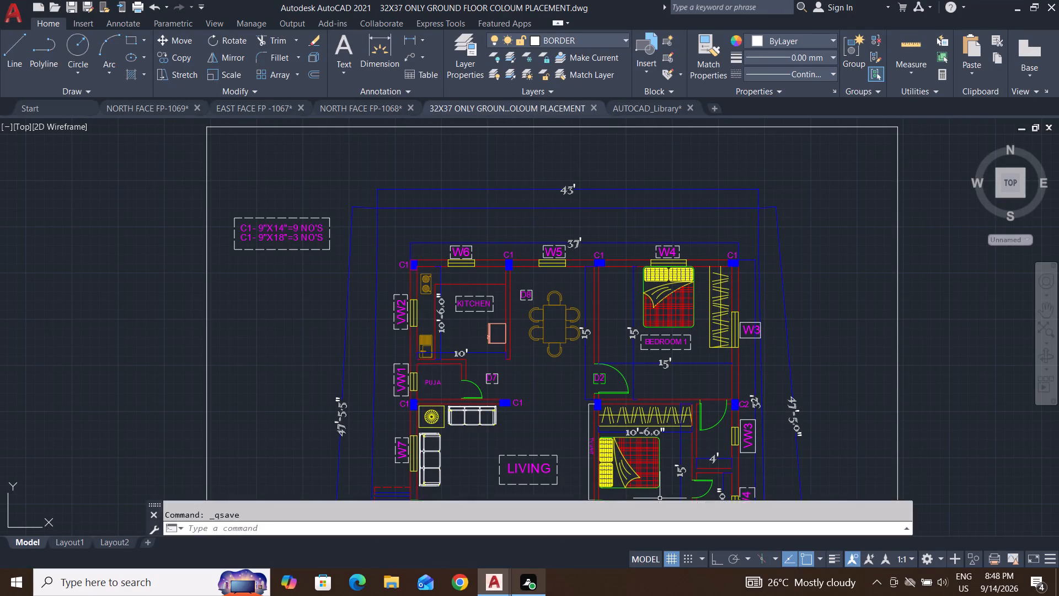
Examine the ground floor plan's entrance side, including the staircase, steps and column marks, and the overall layout with border and globe symbol.
scroll(570, 381, "down", 2)
middle_click_drag(570, 381, 554, 323)
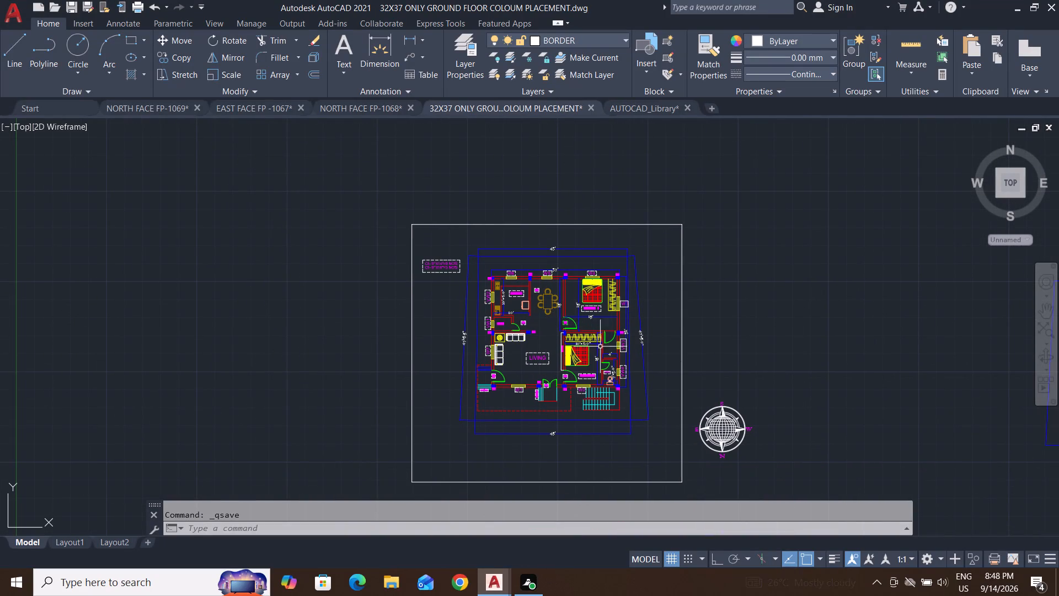
scroll(604, 410, "up", 3)
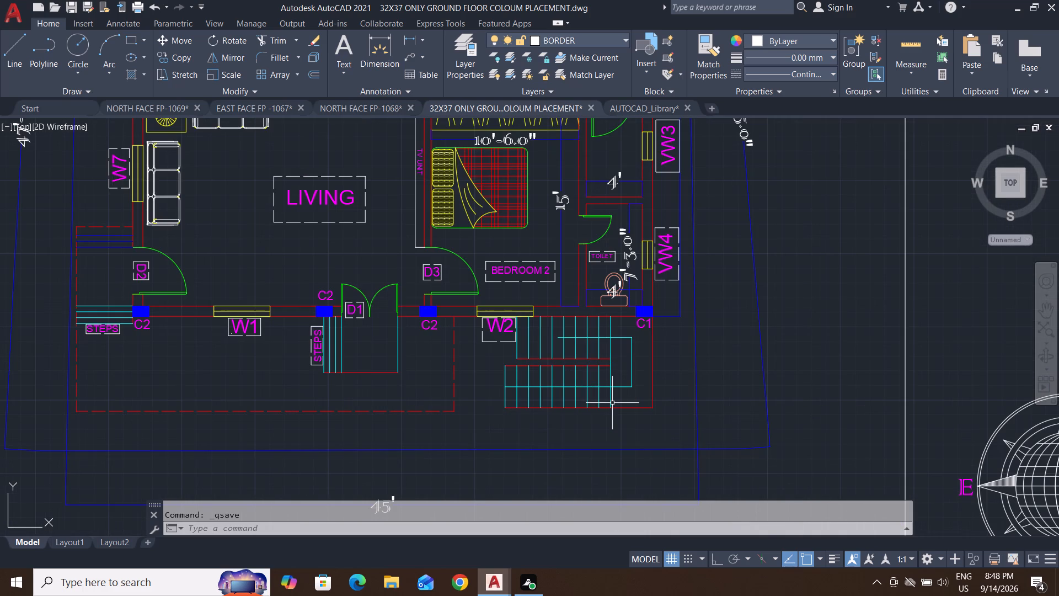
scroll(717, 417, "down", 3)
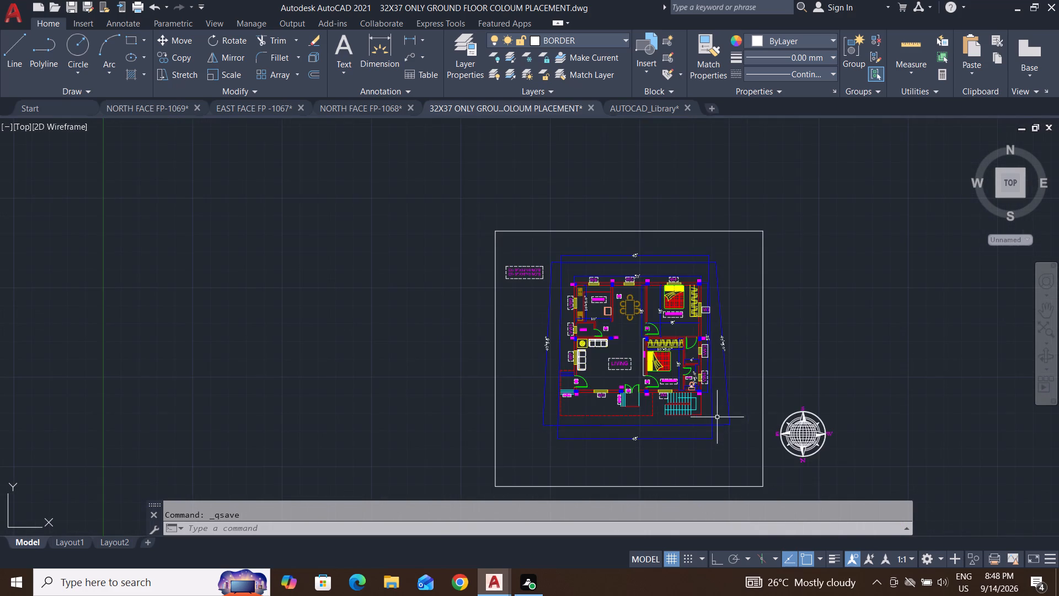
scroll(761, 384, "up", 2)
scroll(762, 376, "down", 1)
scroll(864, 352, "down", 1)
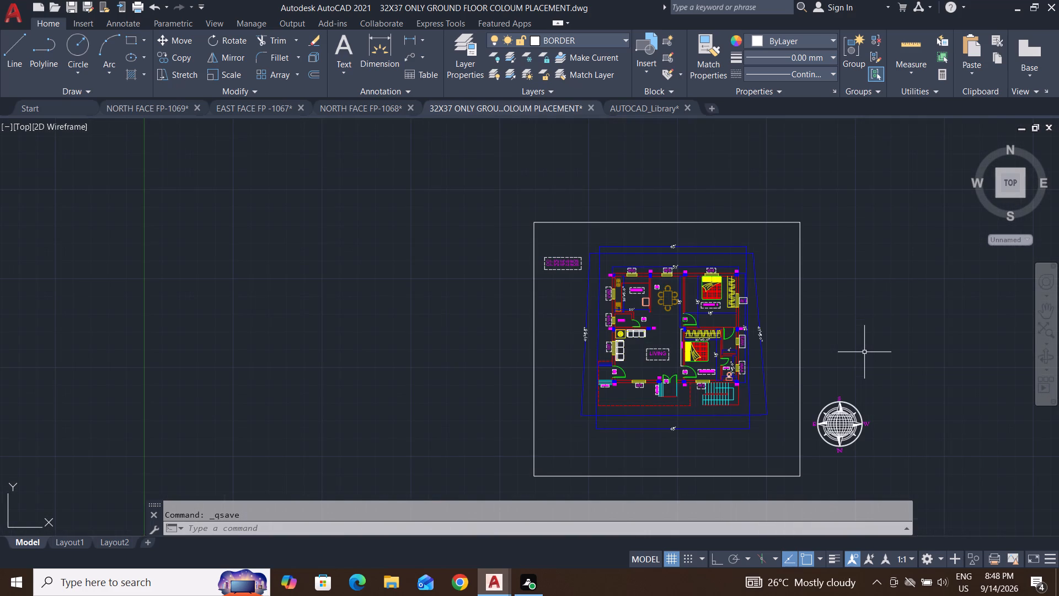
Save the ground floor column placement drawing again after the review.
key("ctrl+s")
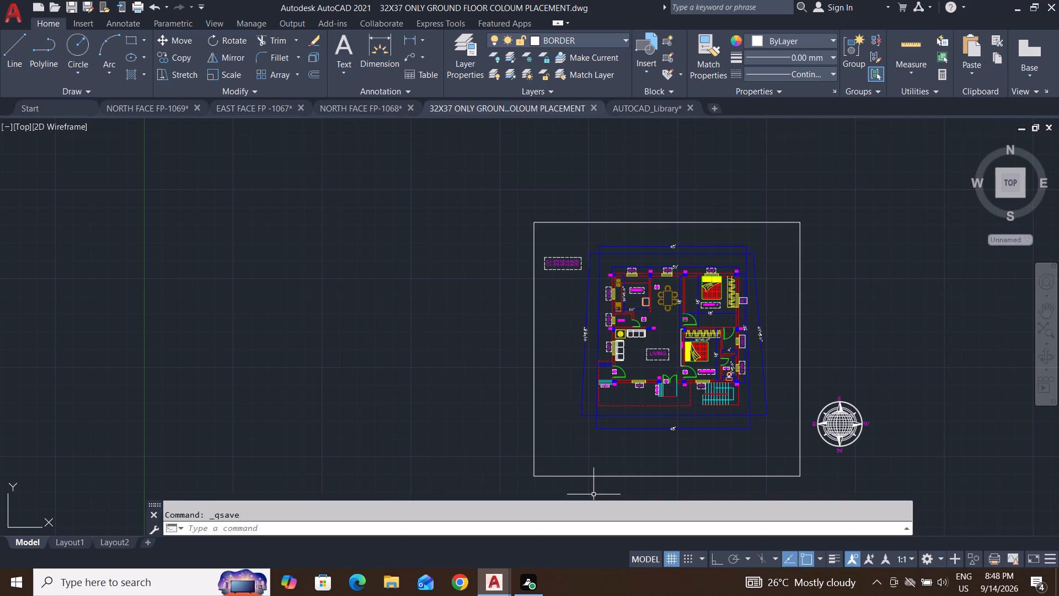
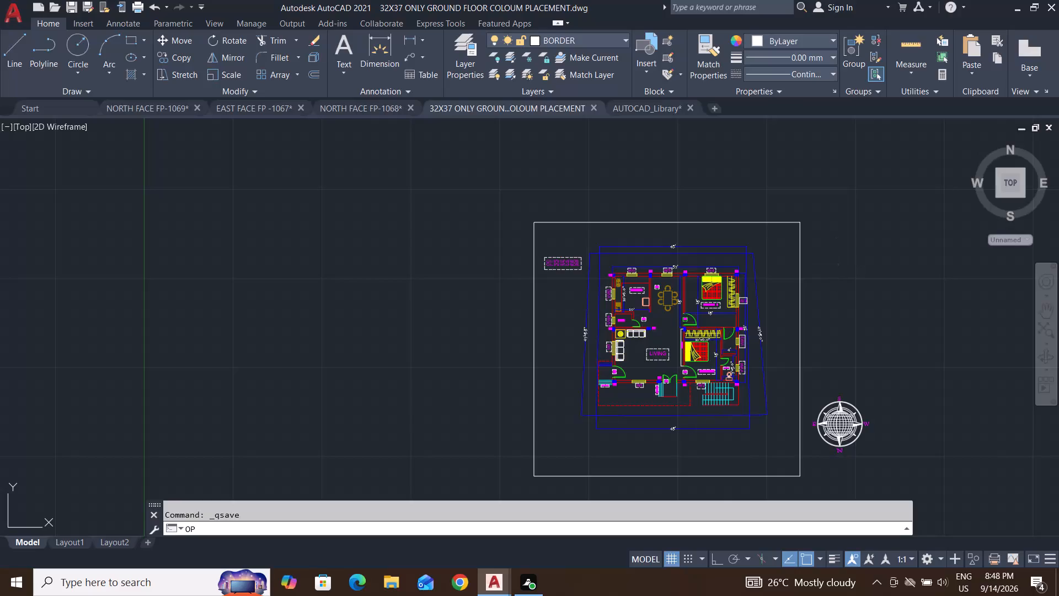
Apply and accept the Open and Save options with log file maintenance enabled.
left_click(693, 473)
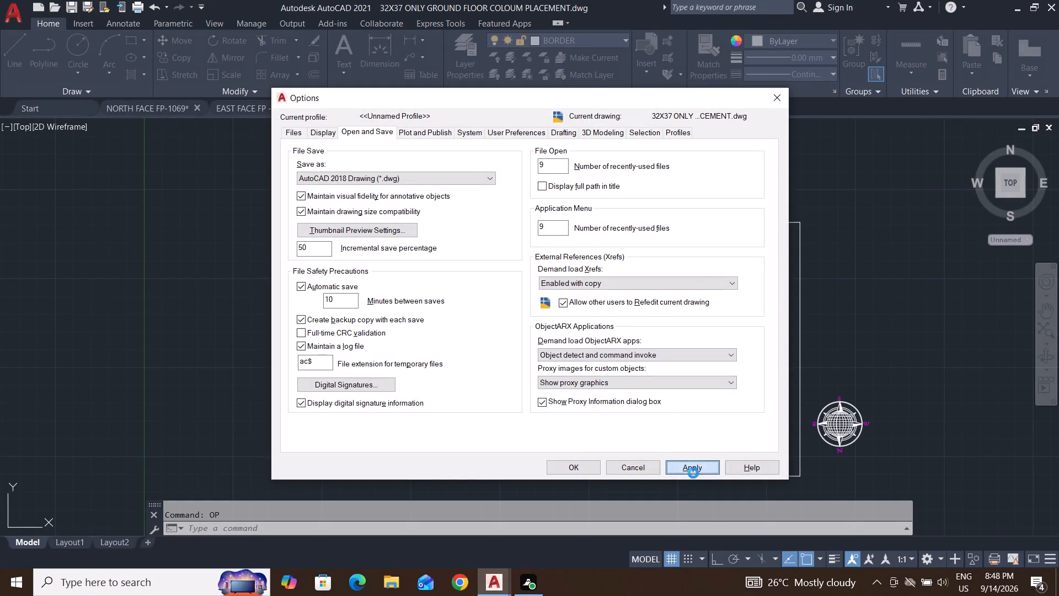
left_click(586, 469)
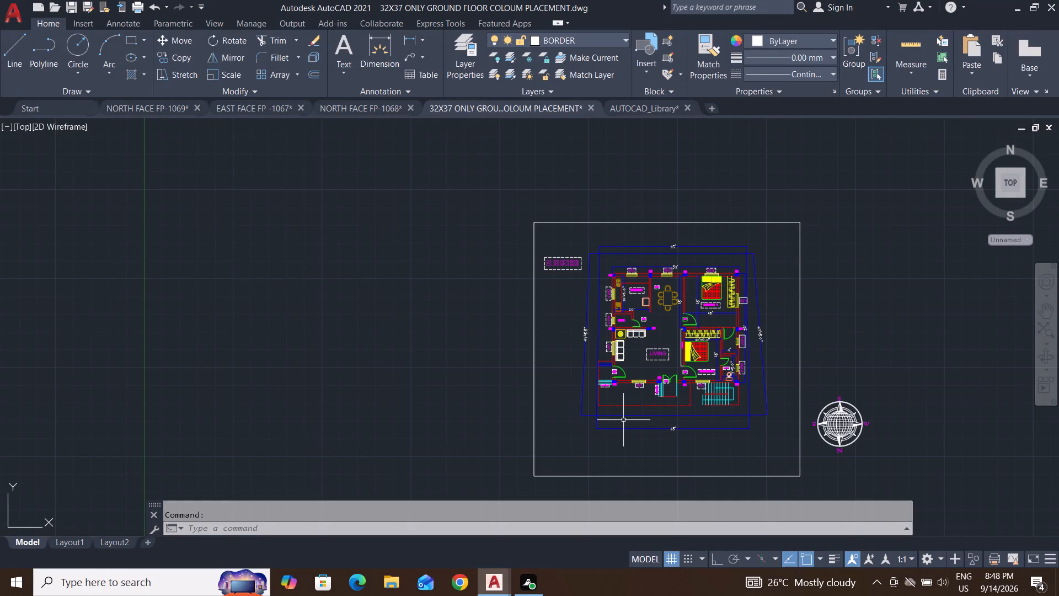
Query the current drawing's log file path with the LOGFILENAME system variable.
middle_click_drag(767, 451, 609, 405)
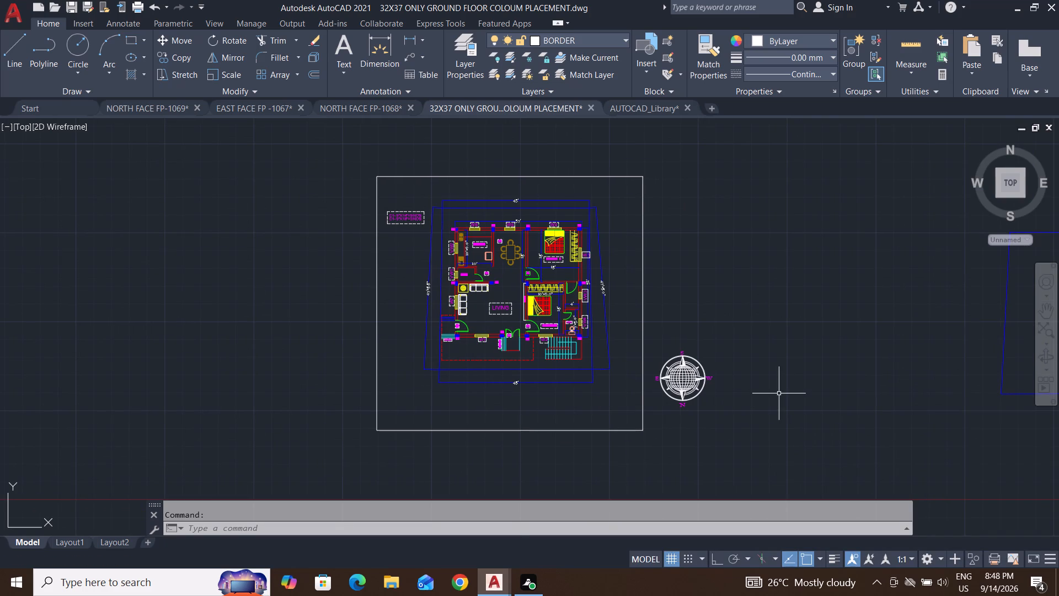
key("Escape")
key("Escape")
key("Escape")
key("Escape")
key("Escape")
key("Escape")
type("LOGFILE")
type("NAME")
key("Return")
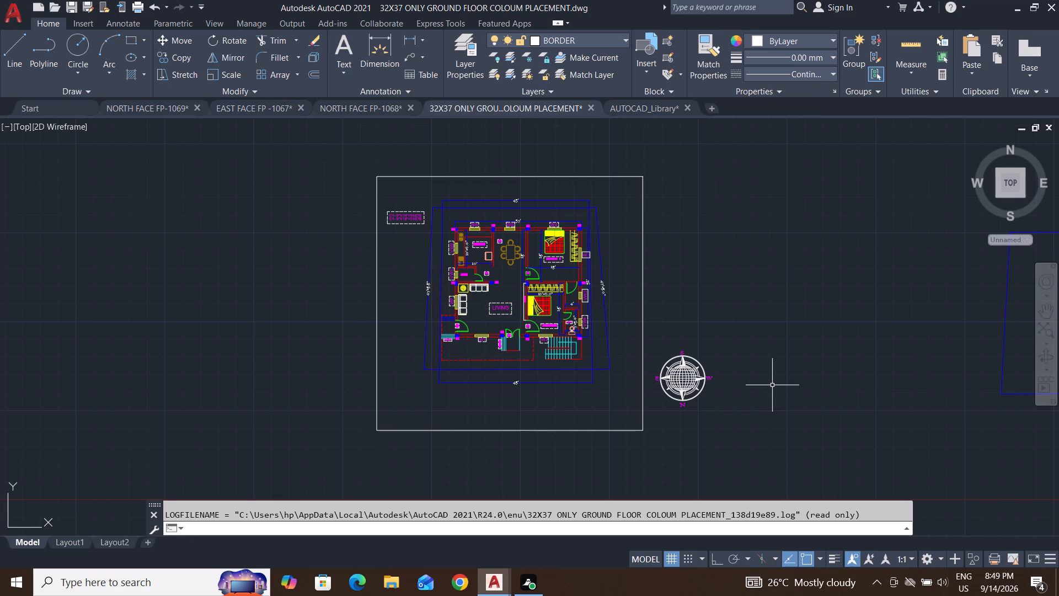
key("Escape")
key("Escape")
key("Escape")
key("Escape")
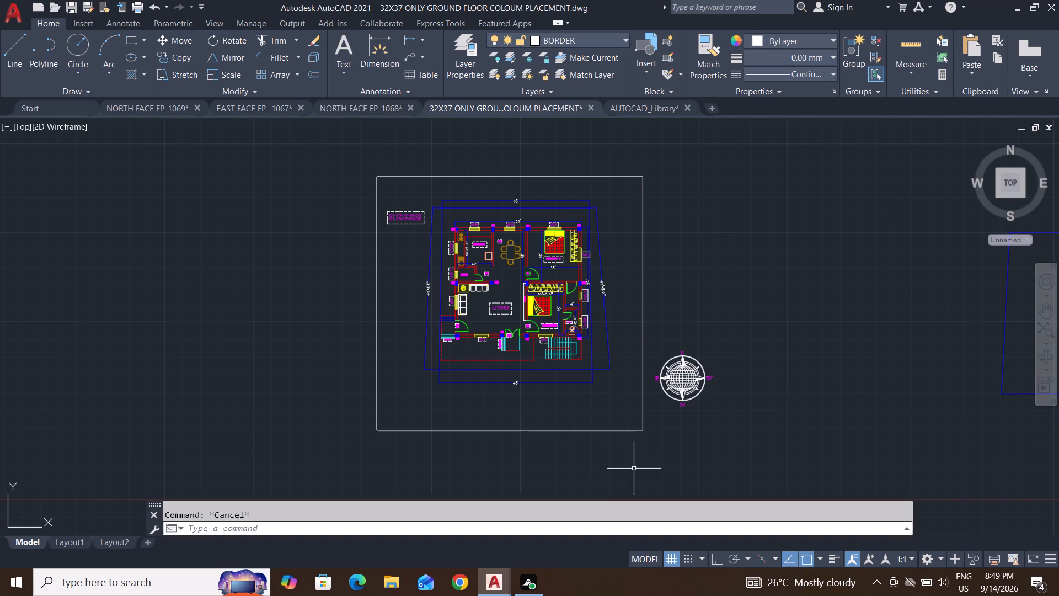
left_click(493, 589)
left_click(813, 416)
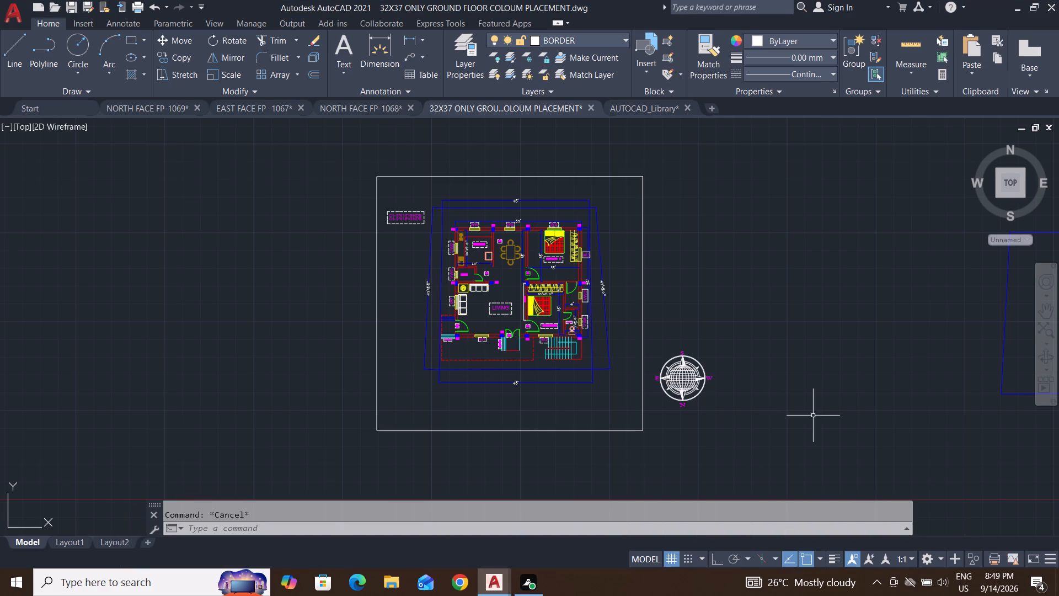